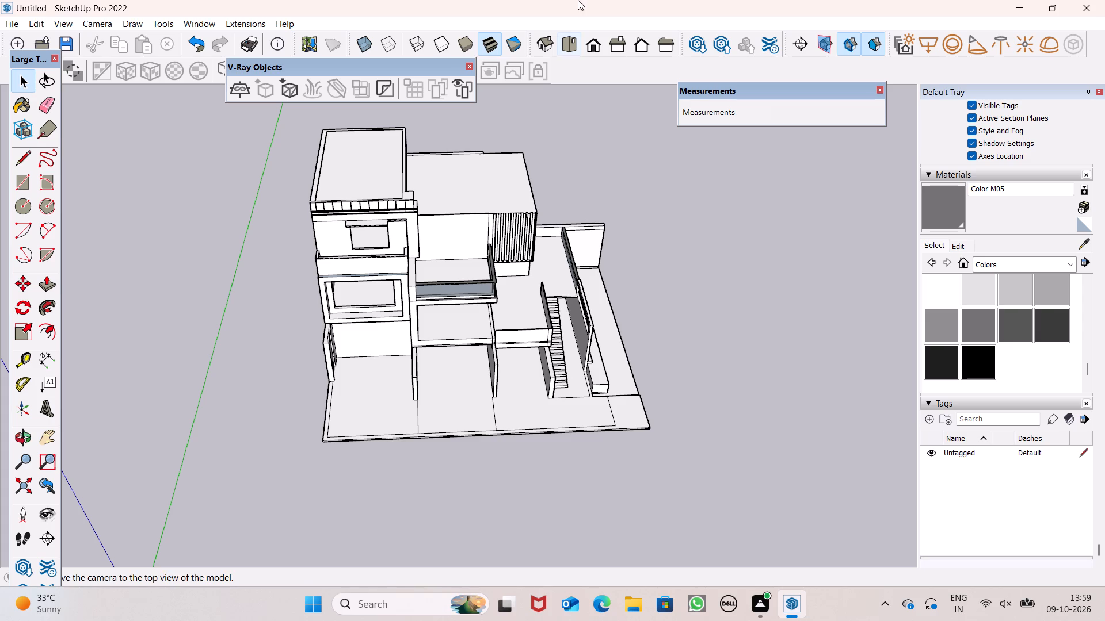
Look over the whole house model from above, the side and the front.
scroll(213, 240, "down", 3)
scroll(604, 323, "up", 2)
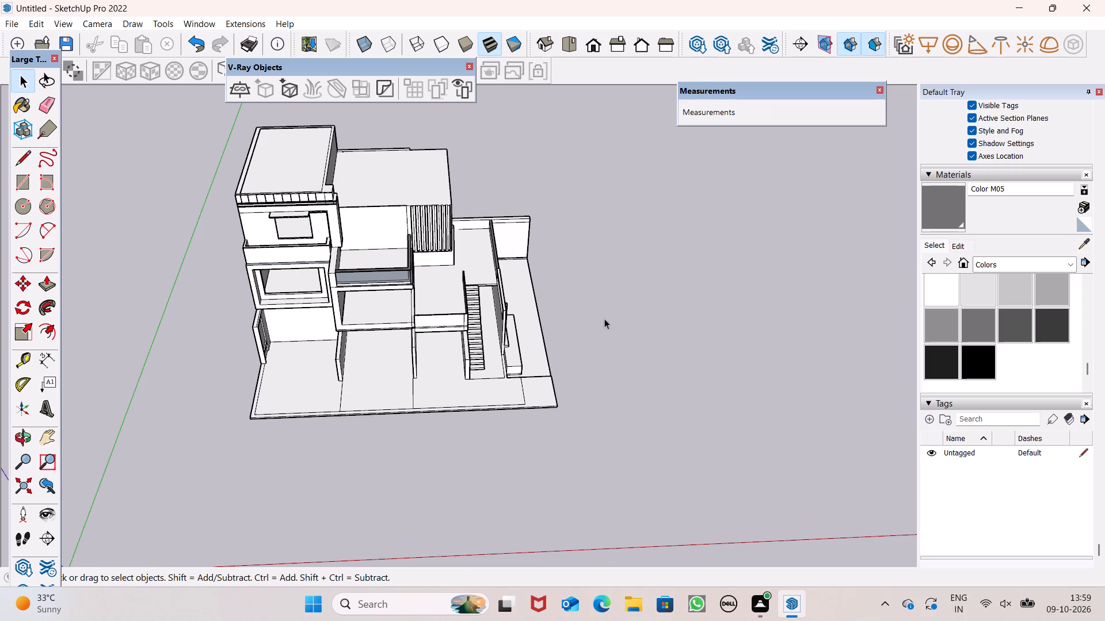
scroll(588, 291, "up", 1)
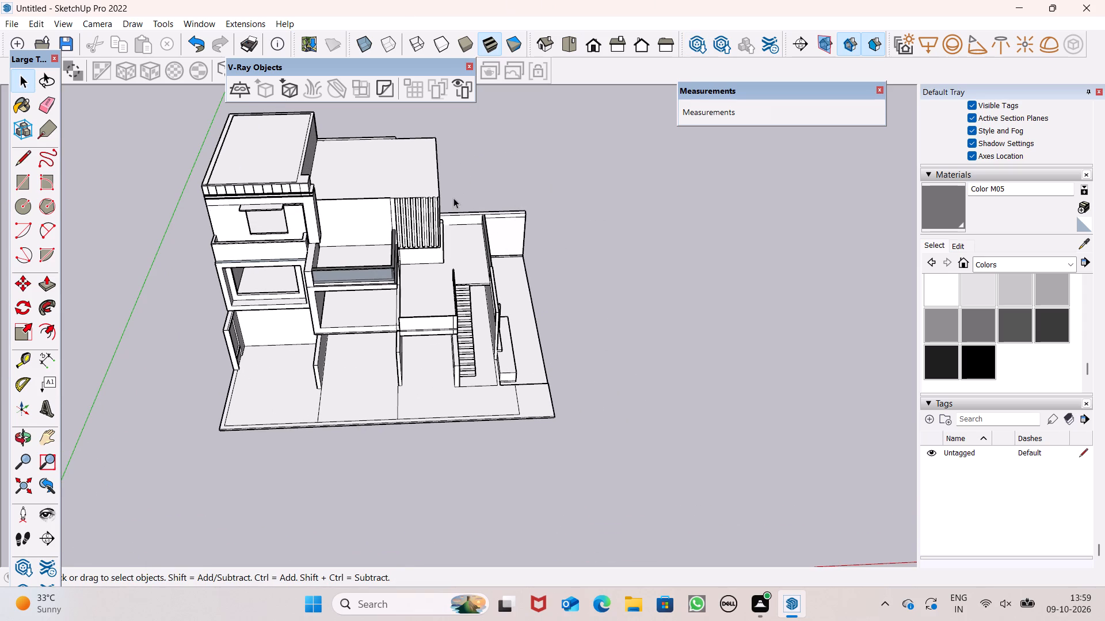
scroll(405, 288, "down", 3)
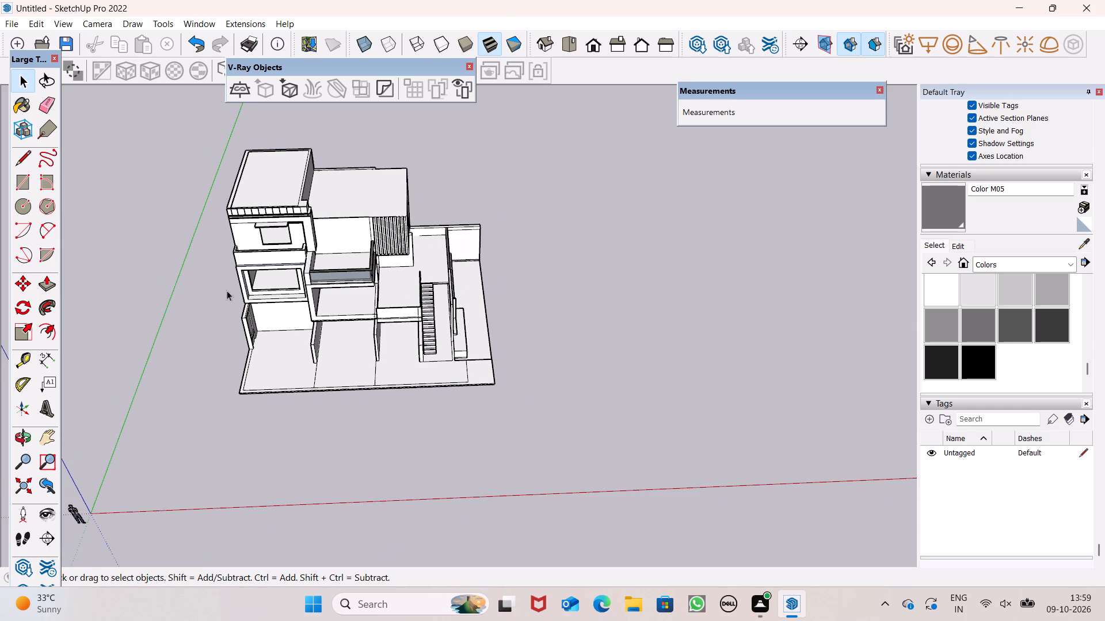
scroll(296, 333, "down", 1)
middle_click_drag(409, 364, 37, 209)
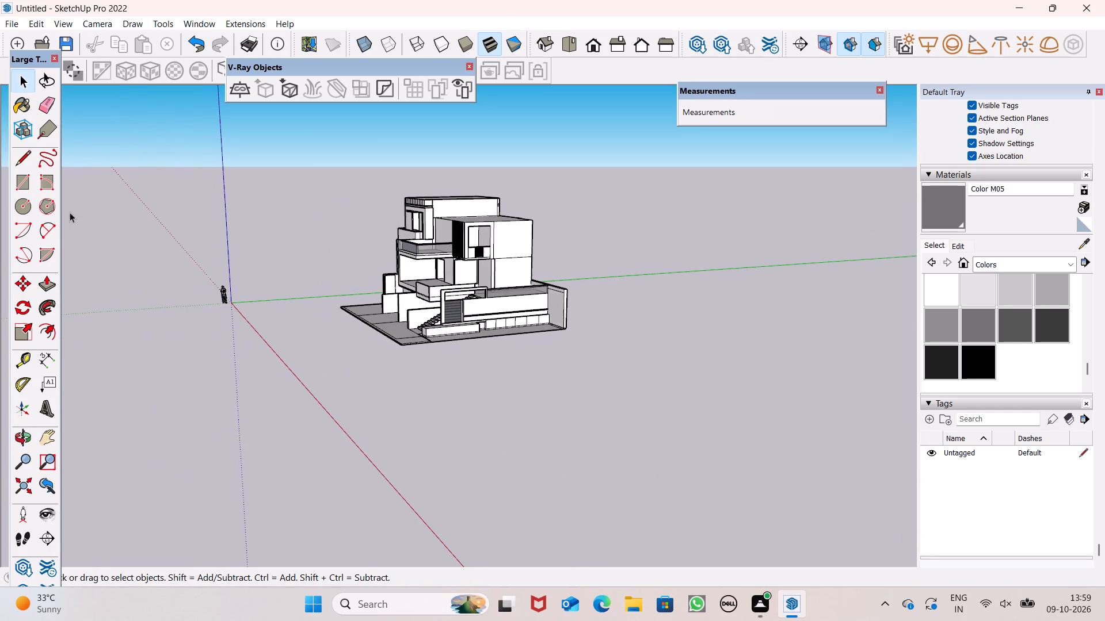
scroll(526, 244, "up", 1)
scroll(524, 233, "down", 1)
middle_click_drag(707, 282, 769, 509)
scroll(711, 284, "up", 1)
scroll(598, 252, "up", 7)
middle_click_drag(562, 369, 725, 137)
middle_click_drag(405, 283, 414, 285)
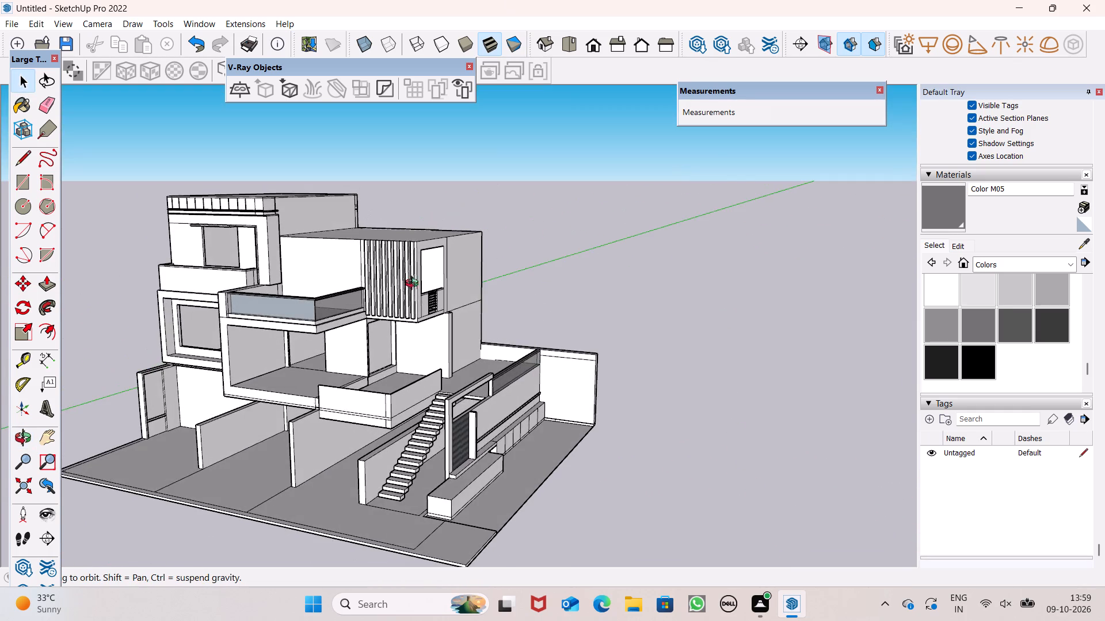
middle_click_drag(414, 285, 559, 286)
scroll(491, 267, "up", 1)
middle_click(559, 286)
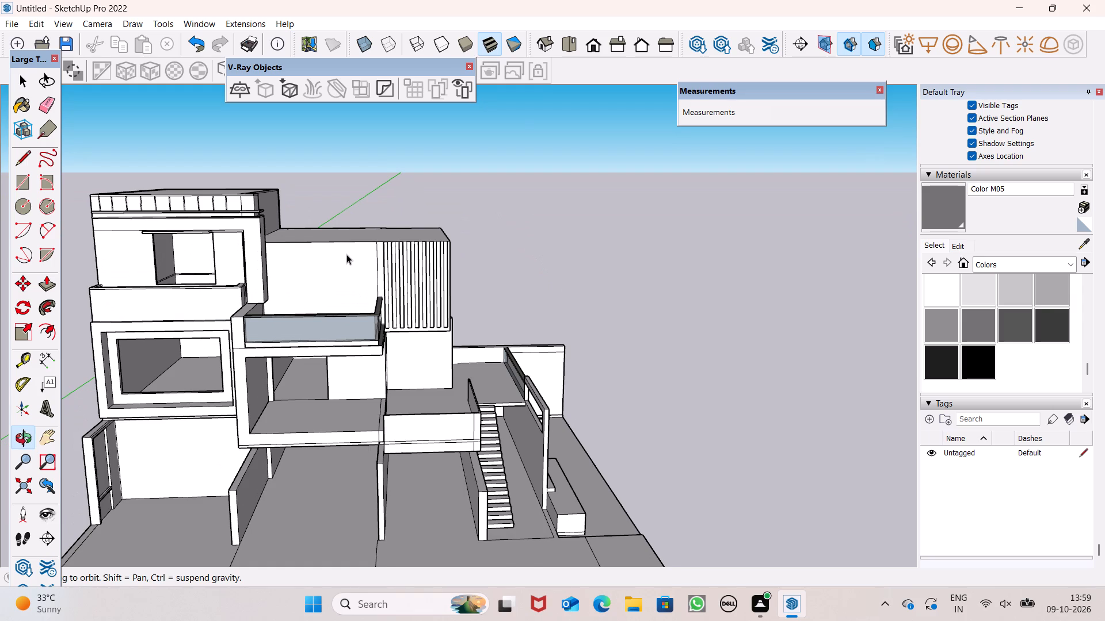
Draw a rectangle about 8' by 6' 4" on the upper-floor wall behind the glass-railed balcony.
scroll(352, 251, "up", 1)
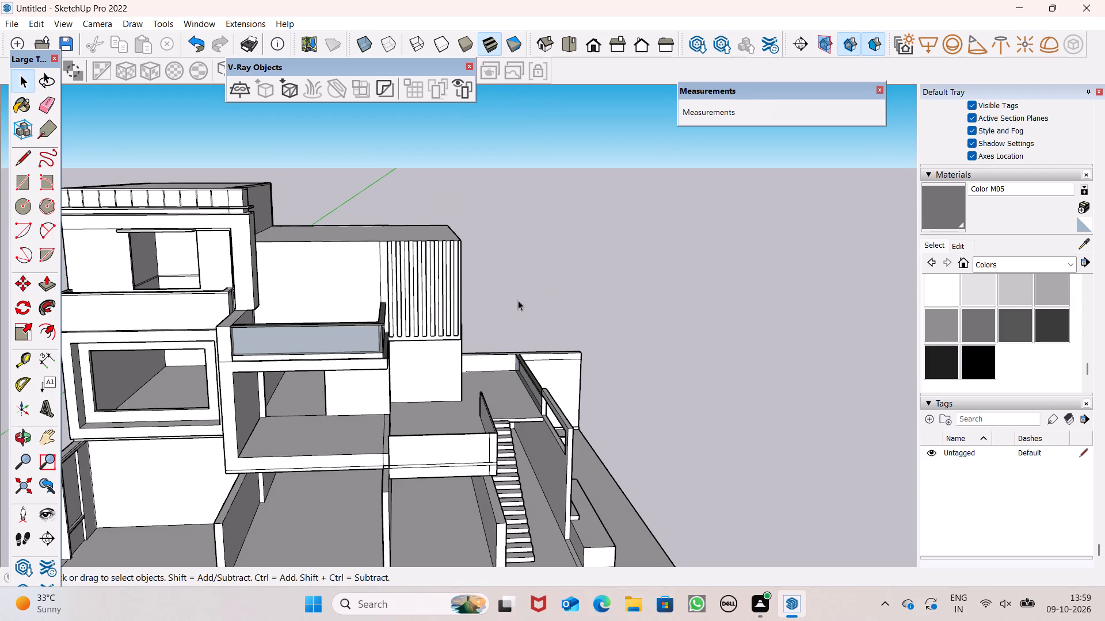
scroll(324, 296, "up", 2)
middle_click_drag(344, 308, 348, 378)
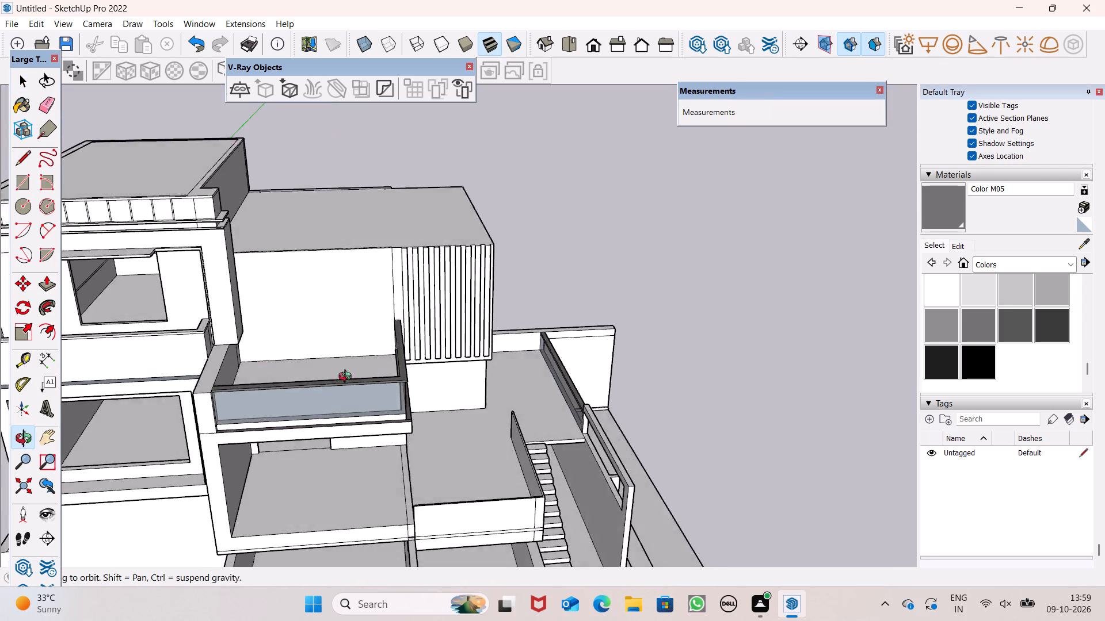
middle_click_drag(348, 378, 344, 382)
scroll(344, 382, "up", 1)
scroll(337, 331, "up", 2)
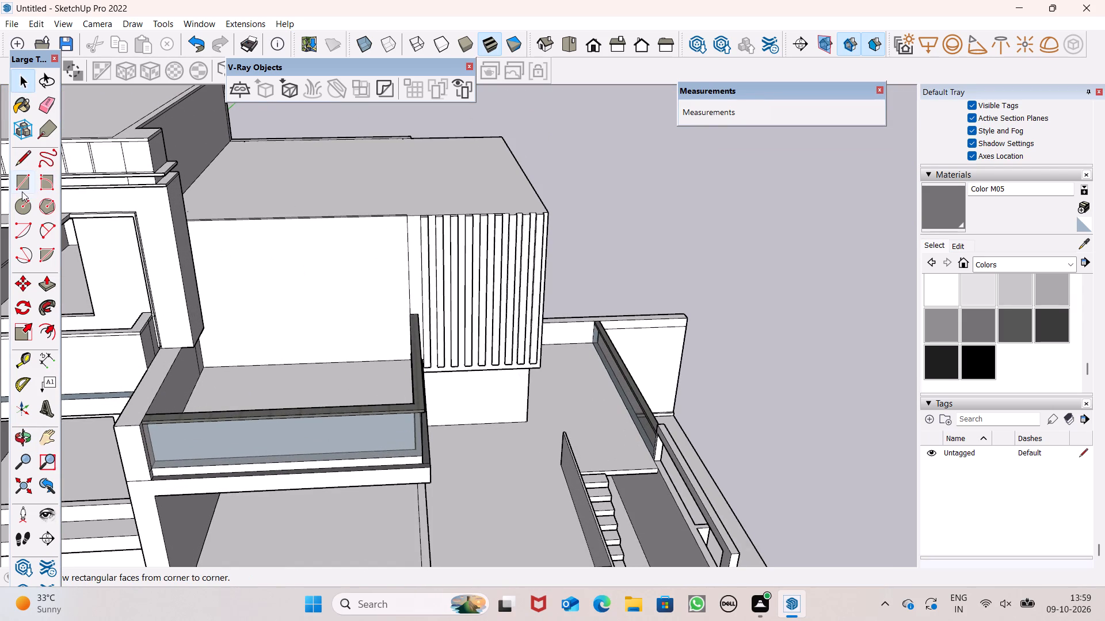
left_click(22, 191)
middle_click_drag(252, 338, 237, 329)
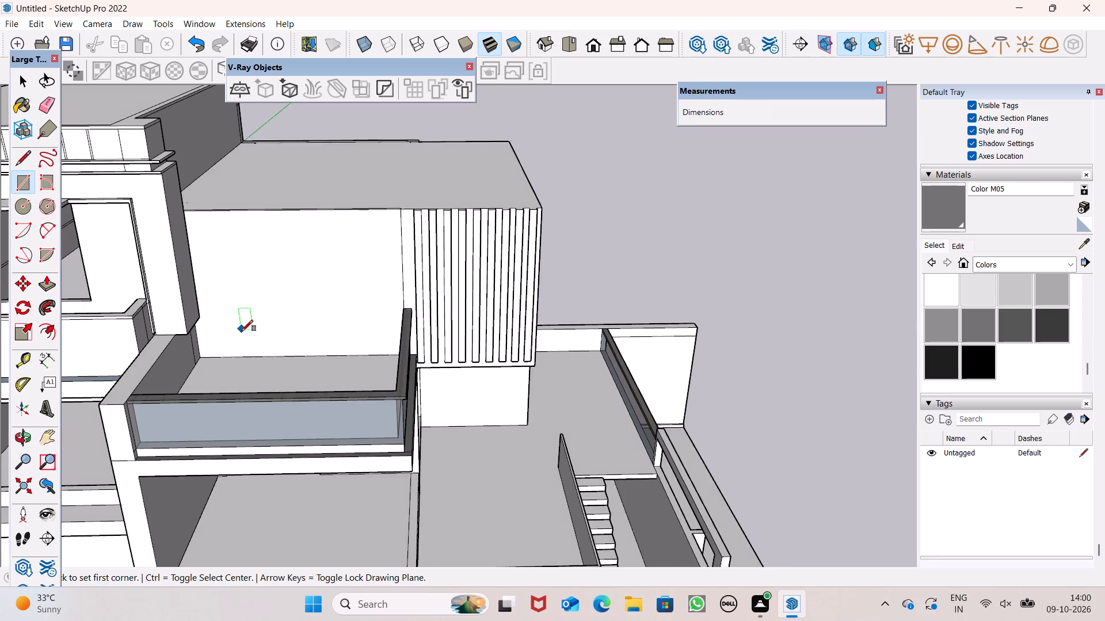
scroll(242, 331, "up", 4)
scroll(238, 331, "down", 1)
scroll(237, 332, "up", 1)
scroll(283, 370, "down", 2)
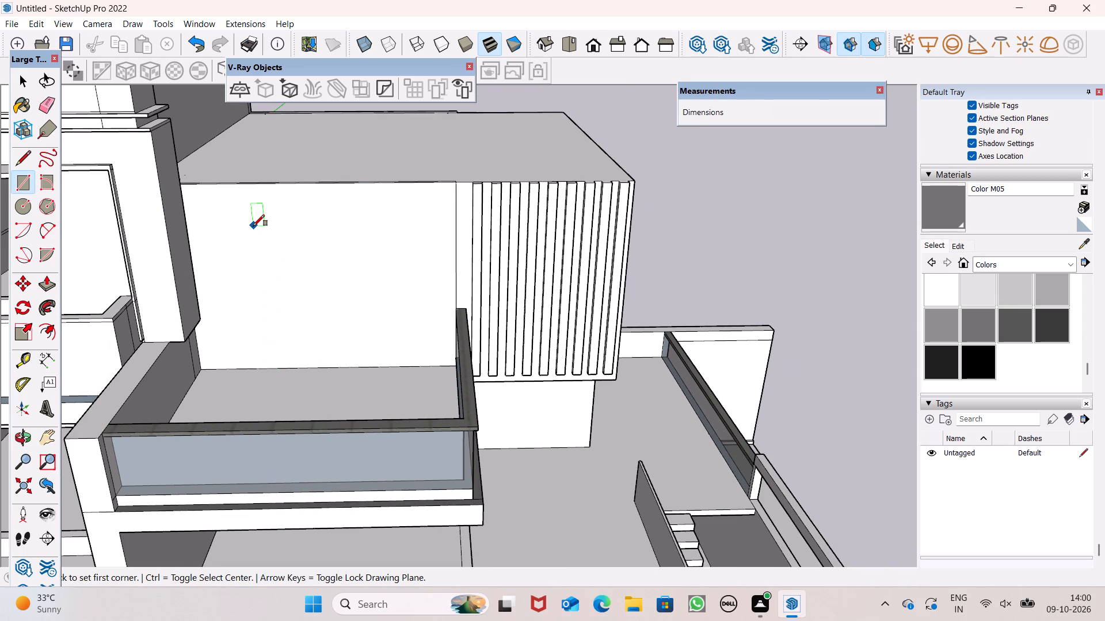
left_click(248, 217)
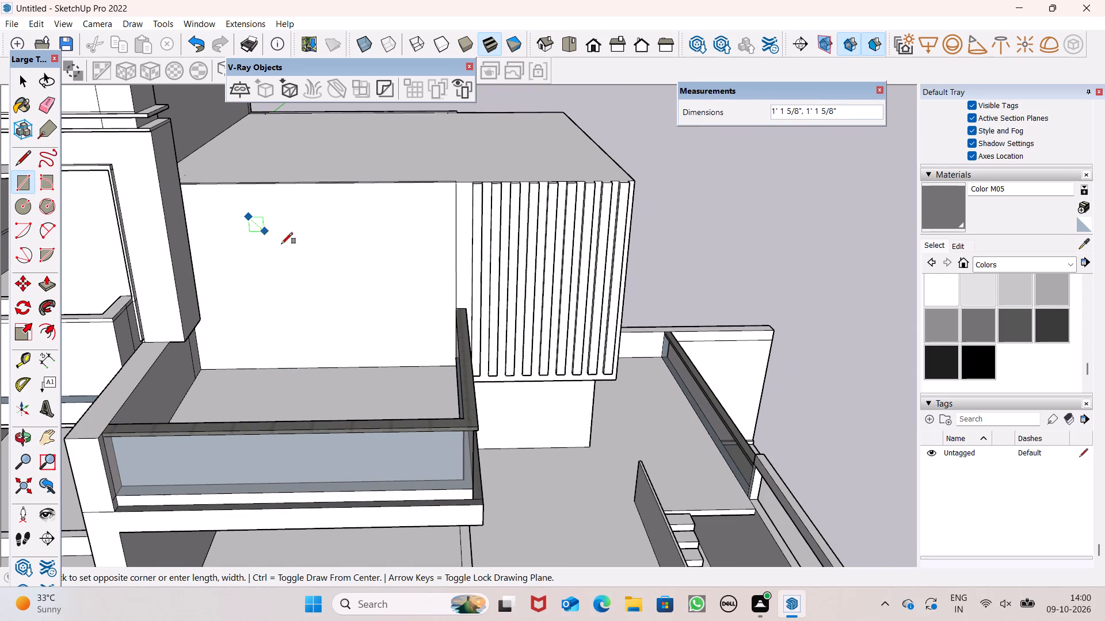
left_click(383, 362)
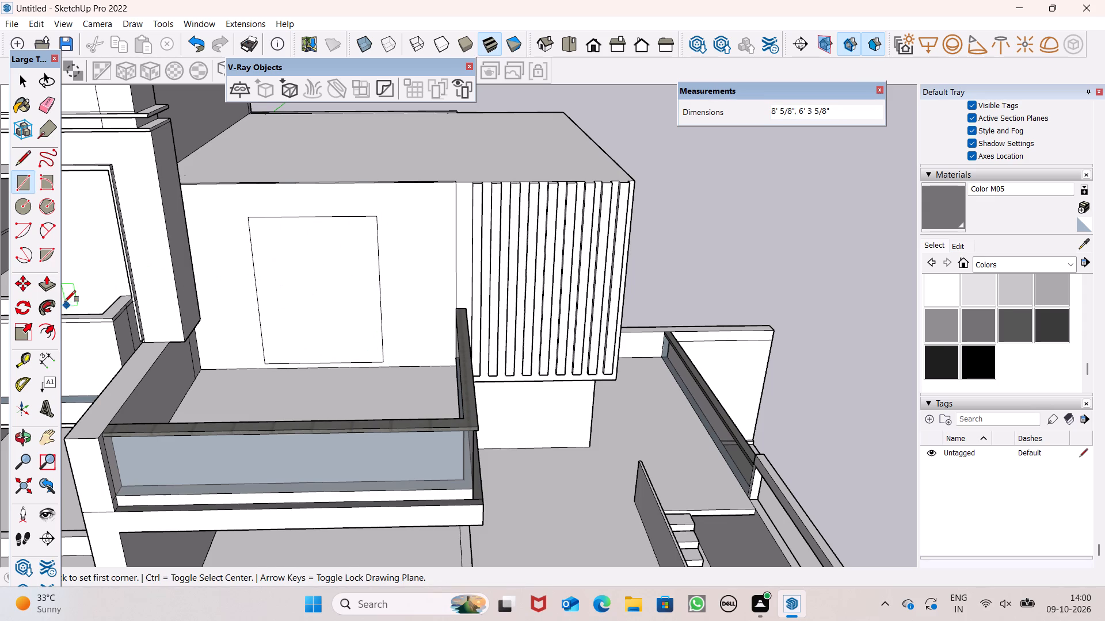
Push the rectangle through the balcony wall with Push/Pull to cut a door opening into the room behind.
left_click_drag(56, 290, 61, 285)
left_click(53, 290)
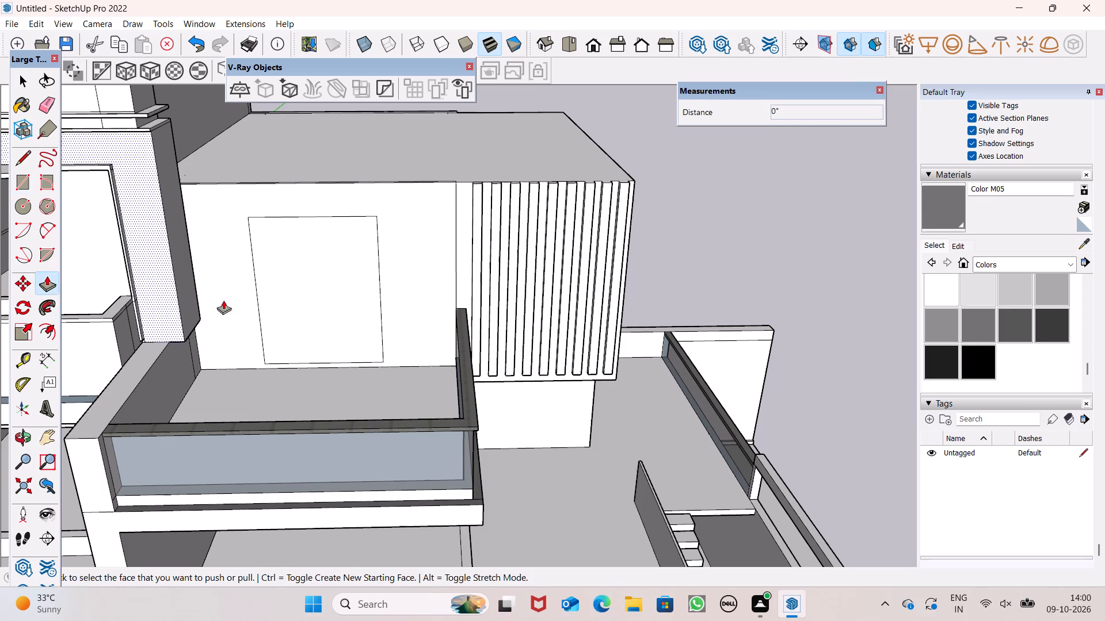
scroll(345, 300, "down", 4)
scroll(329, 324, "up", 6)
left_click_drag(329, 320, 335, 315)
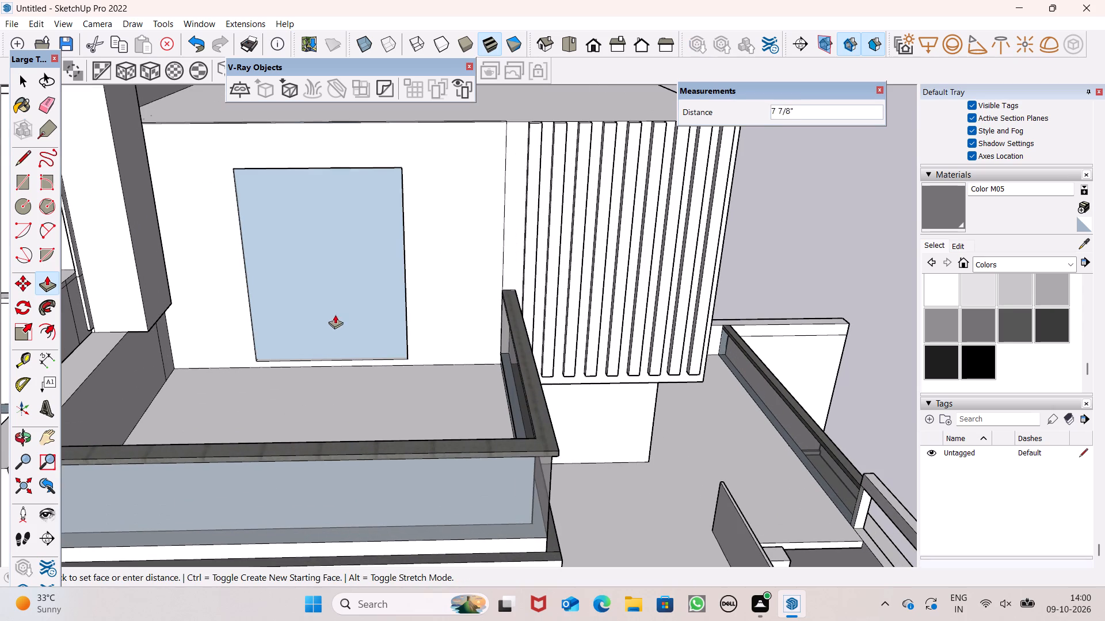
left_click_drag(335, 315, 345, 315)
scroll(329, 303, "down", 3)
Examine the new balcony opening, the room behind it and the slatted side from outside and inside.
middle_click_drag(336, 293, 306, 231)
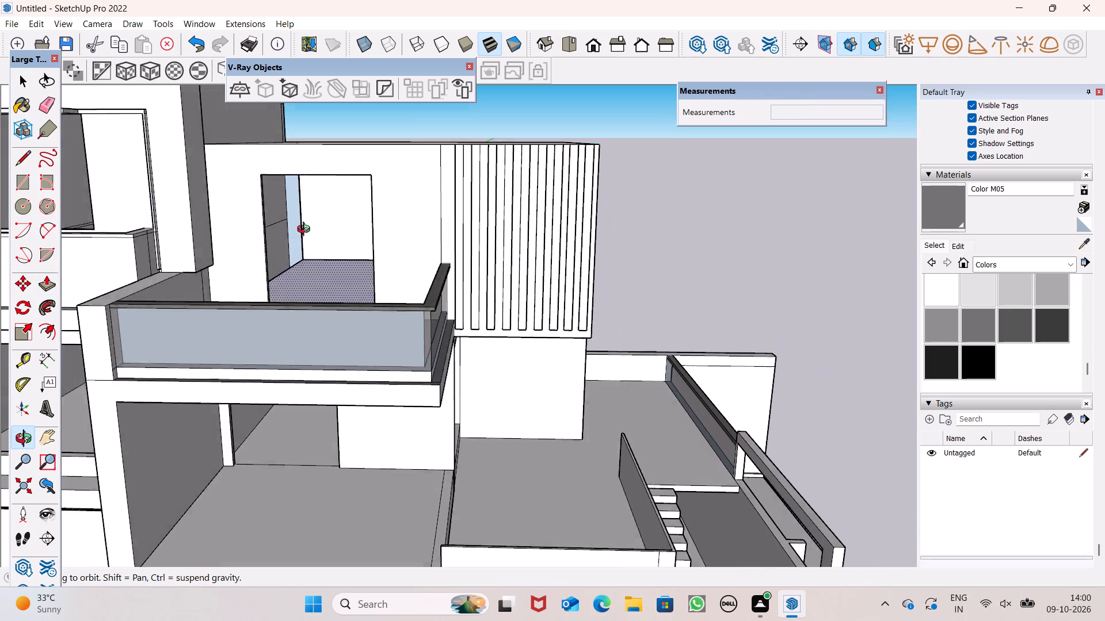
middle_click_drag(306, 231, 270, 207)
scroll(330, 178, "up", 3)
scroll(342, 167, "down", 1)
scroll(342, 167, "up", 5)
middle_click_drag(359, 209, 432, 201)
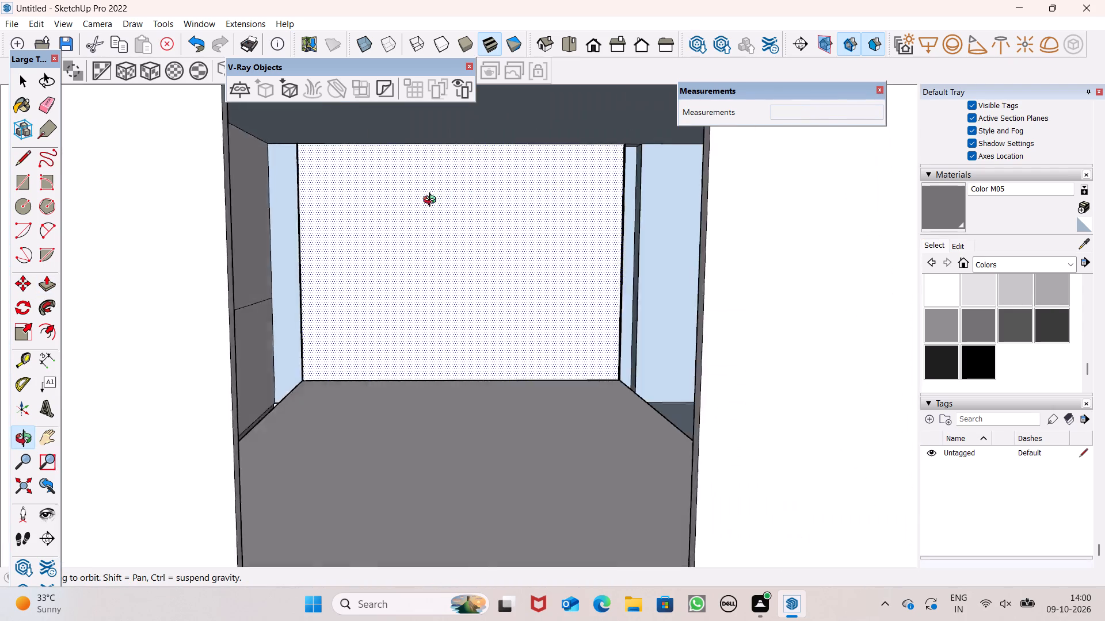
middle_click_drag(432, 201, 214, 197)
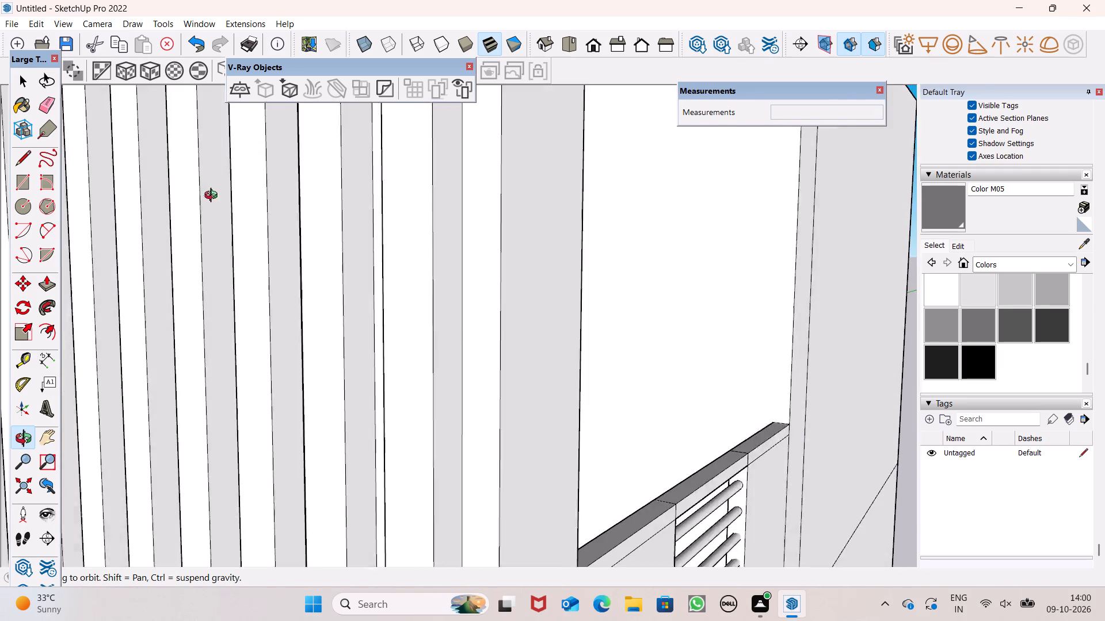
middle_click_drag(214, 197, 210, 198)
scroll(591, 183, "down", 7)
scroll(688, 293, "down", 3)
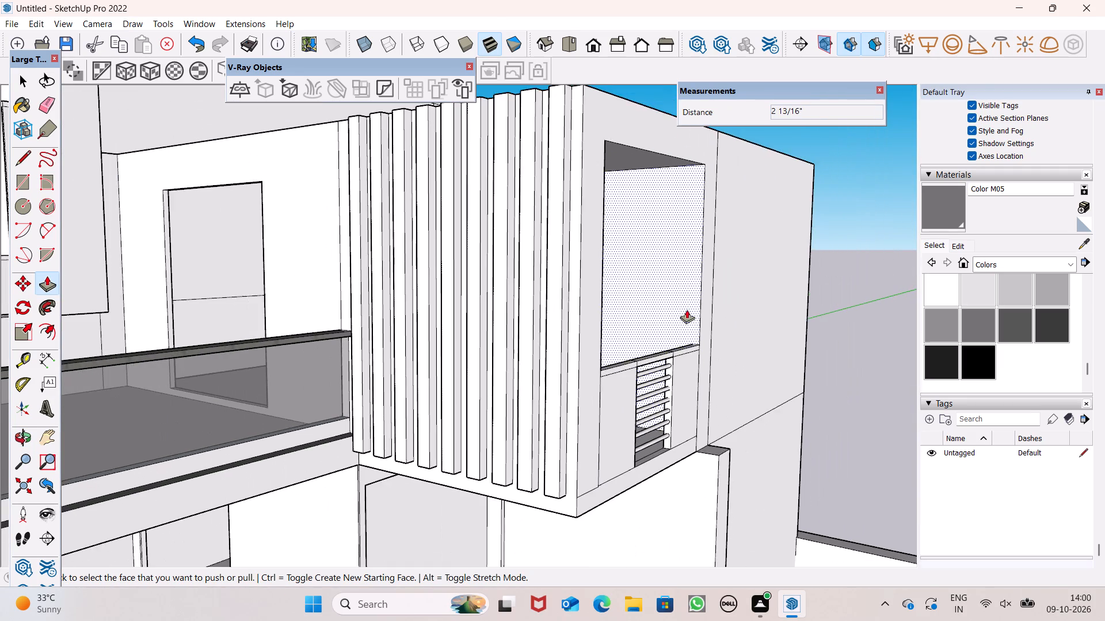
scroll(687, 309, "down", 5)
key("space")
scroll(690, 330, "down", 1)
middle_click_drag(698, 374, 932, 339)
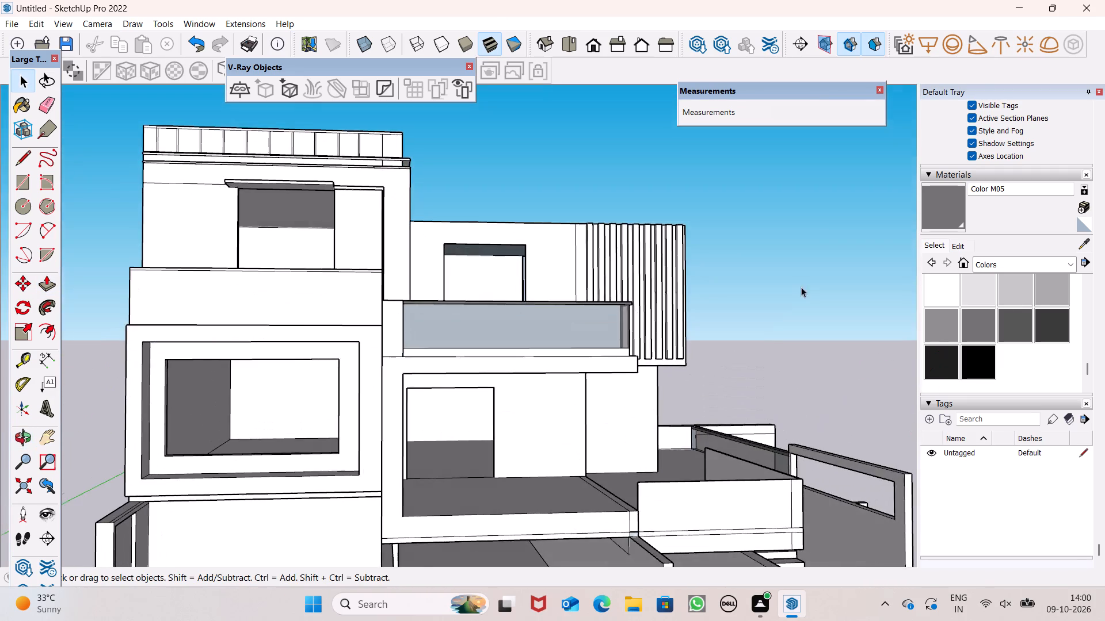
scroll(593, 247, "up", 8)
middle_click_drag(556, 282, 657, 241)
scroll(625, 257, "up", 1)
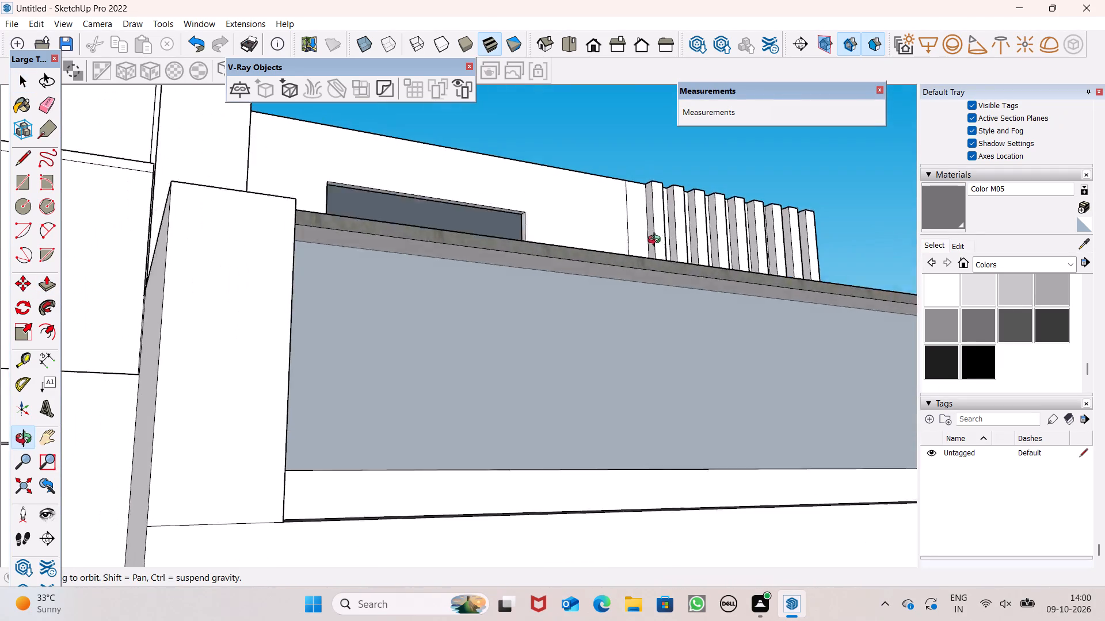
middle_click_drag(657, 241, 669, 294)
scroll(518, 319, "up", 5)
middle_click_drag(539, 369, 665, 395)
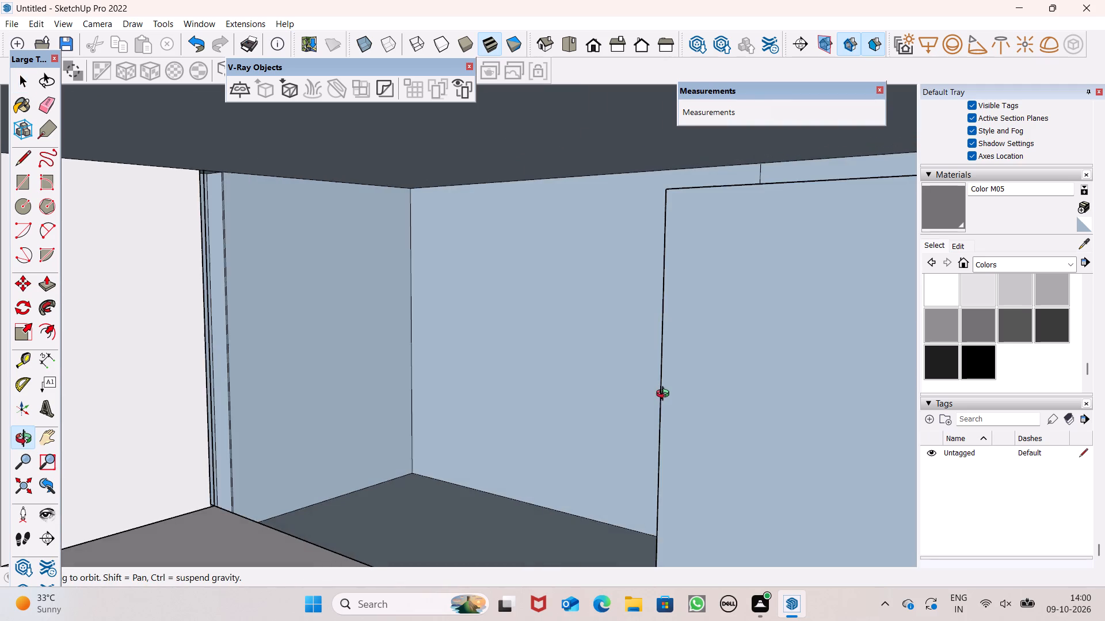
middle_click_drag(665, 395, 595, 411)
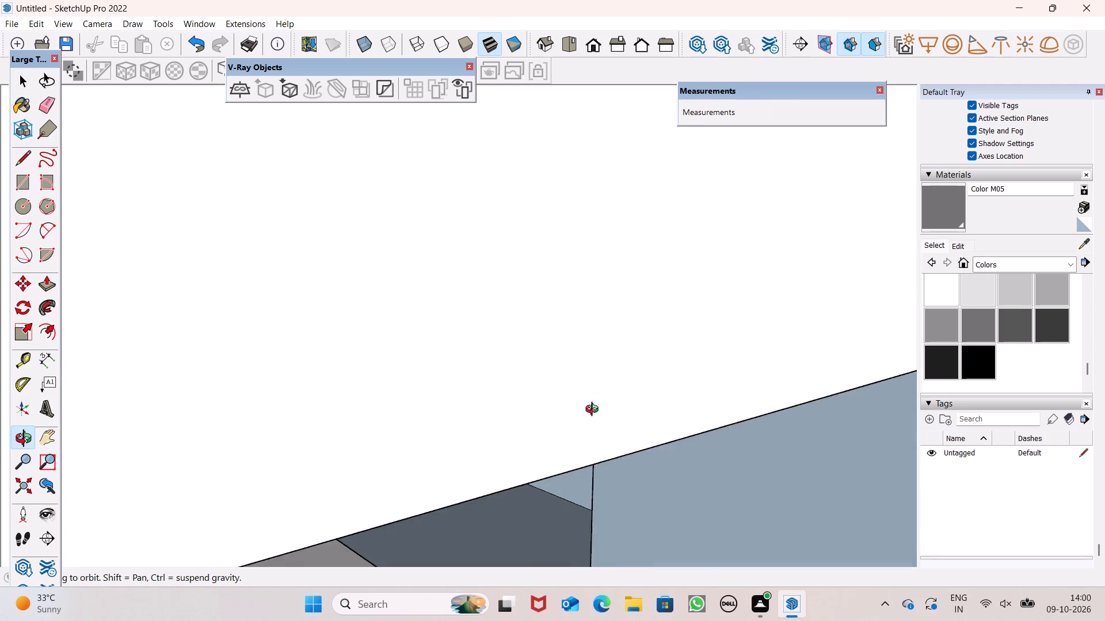
middle_click_drag(595, 411, 531, 361)
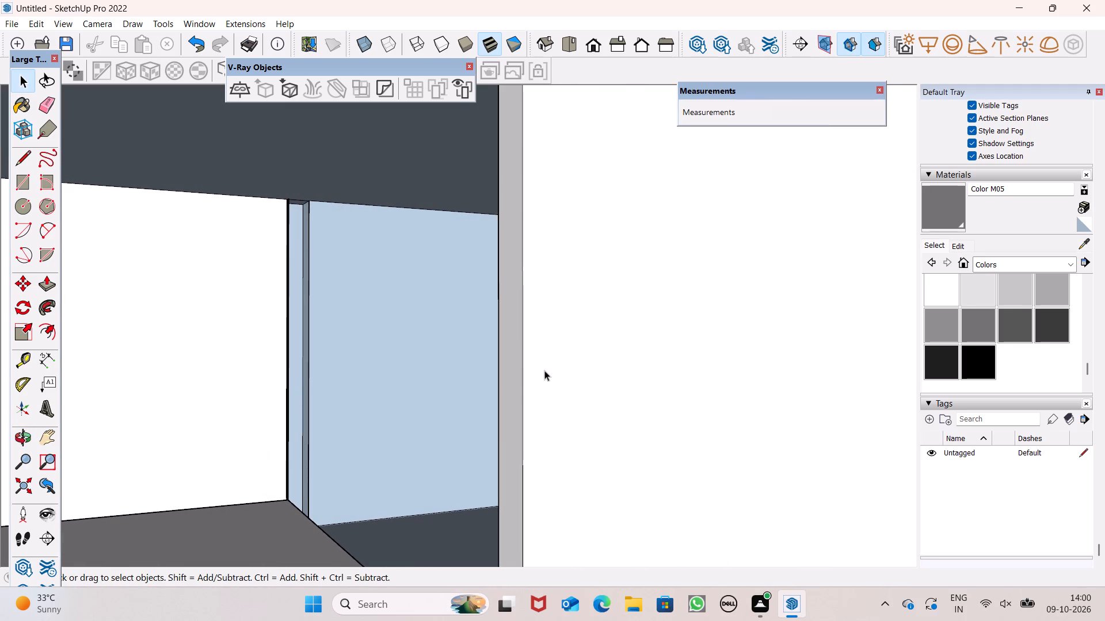
middle_click(544, 375)
Push/Pull the narrow wall strip beside the white back wall inside the upper room by about 1' 3/16".
scroll(544, 375, "up", 1)
middle_click_drag(402, 313, 460, 342)
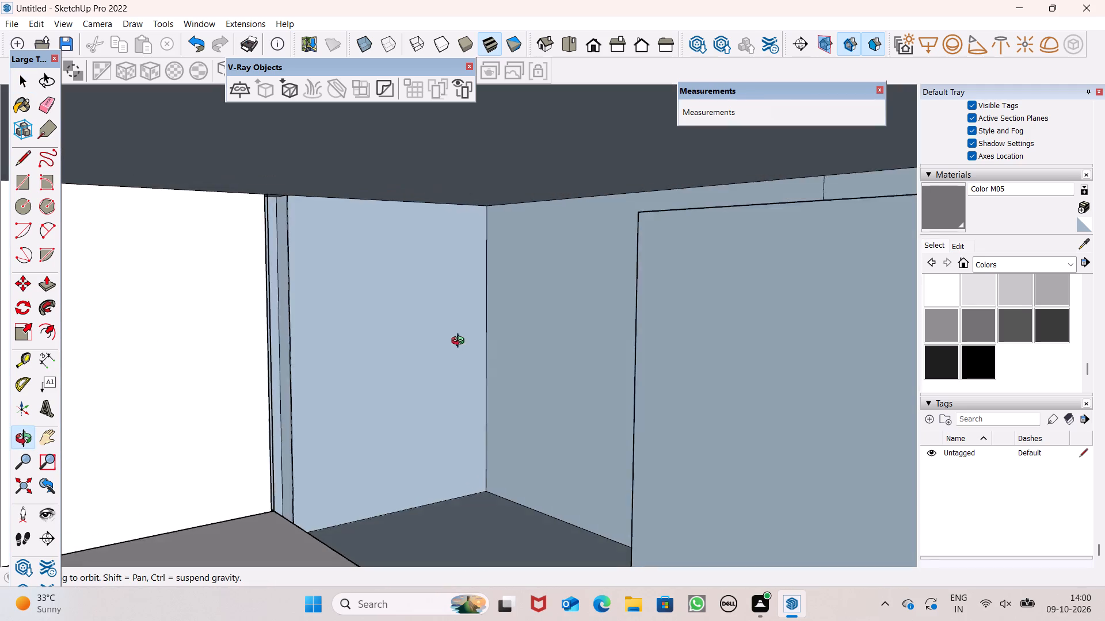
middle_click_drag(460, 342, 454, 343)
scroll(374, 382, "up", 6)
middle_click_drag(348, 385, 323, 404)
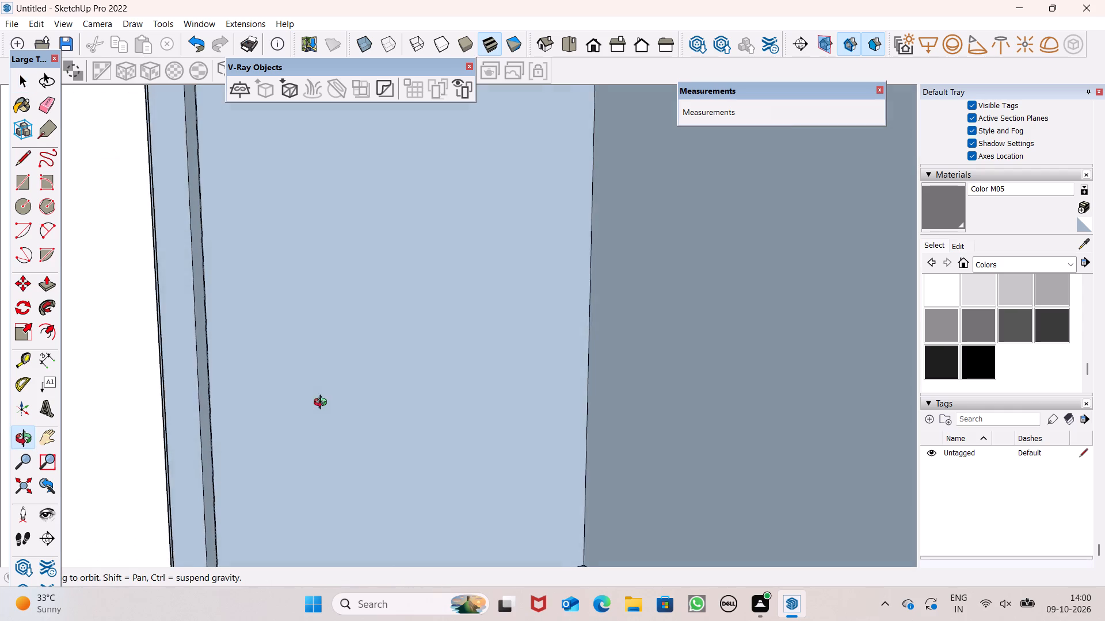
middle_click_drag(323, 404, 34, 392)
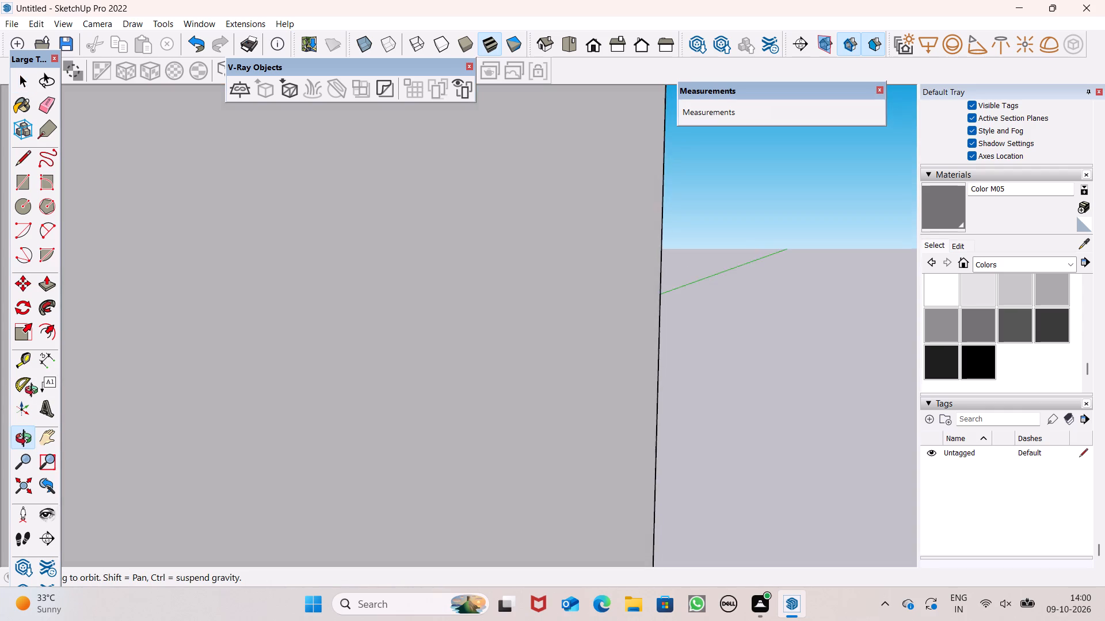
middle_click_drag(34, 392, 167, 393)
left_click(44, 294)
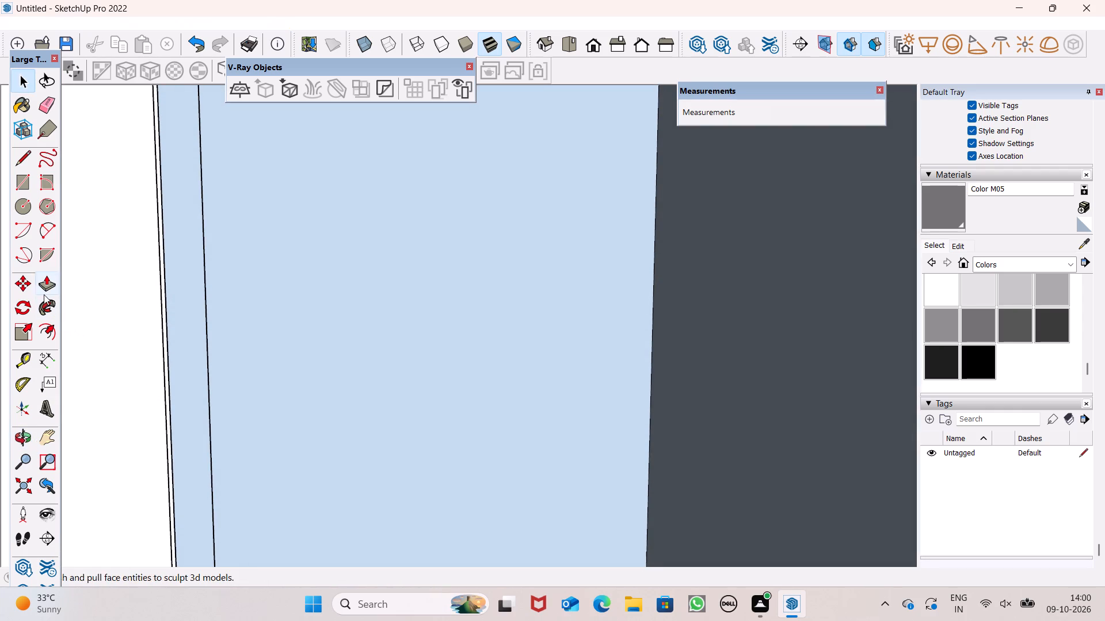
left_click_drag(183, 327, 185, 339)
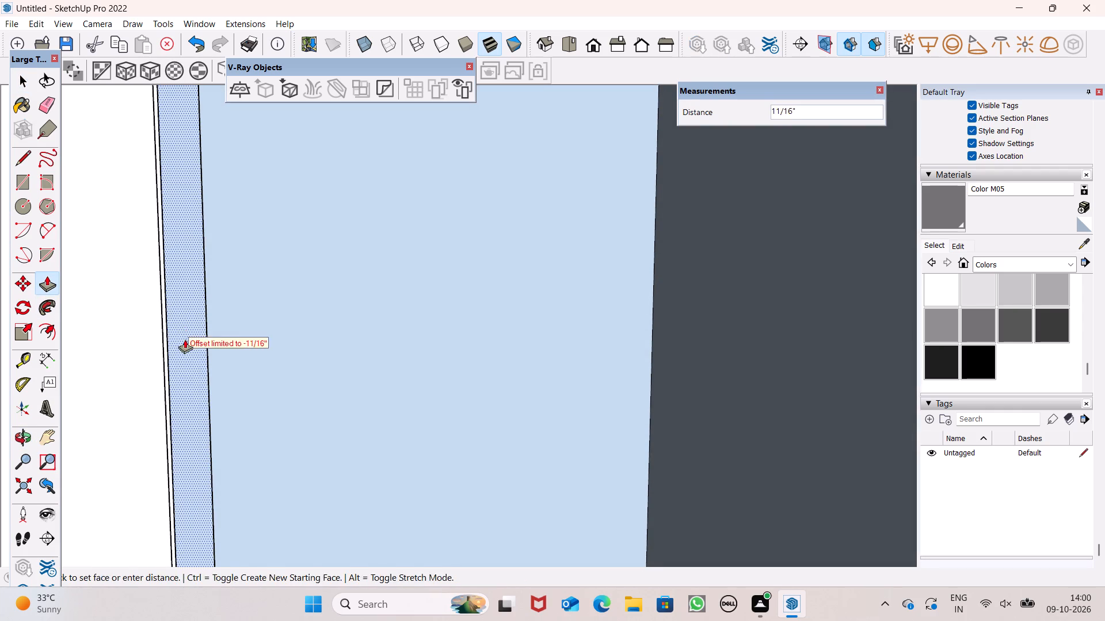
left_click_drag(185, 339, 166, 343)
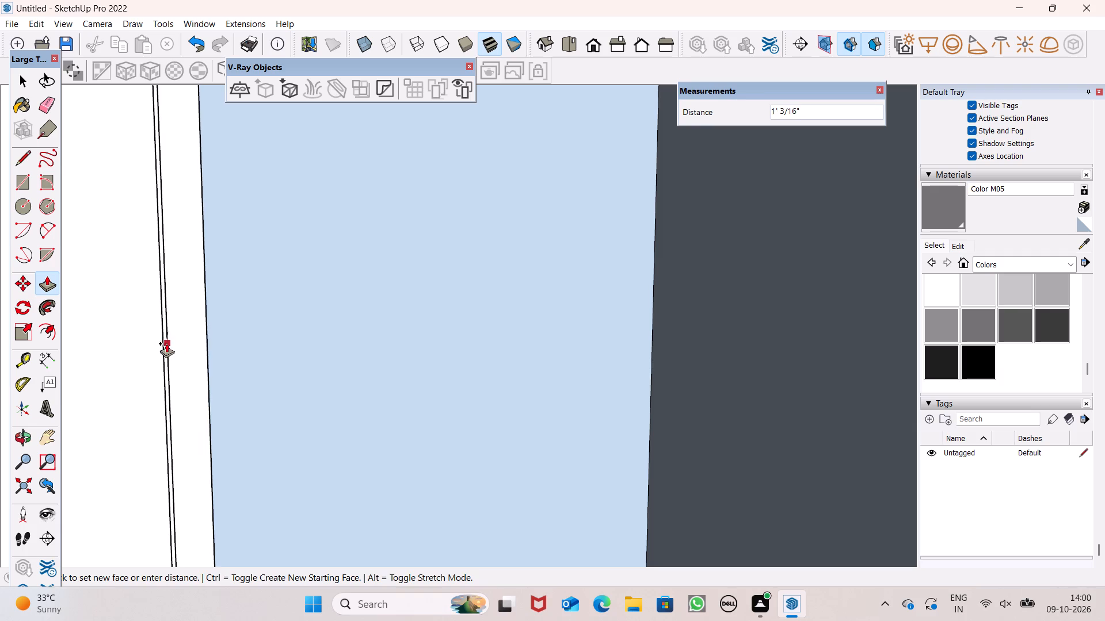
left_click_drag(166, 343, 164, 342)
left_click_drag(156, 339, 142, 325)
key("space")
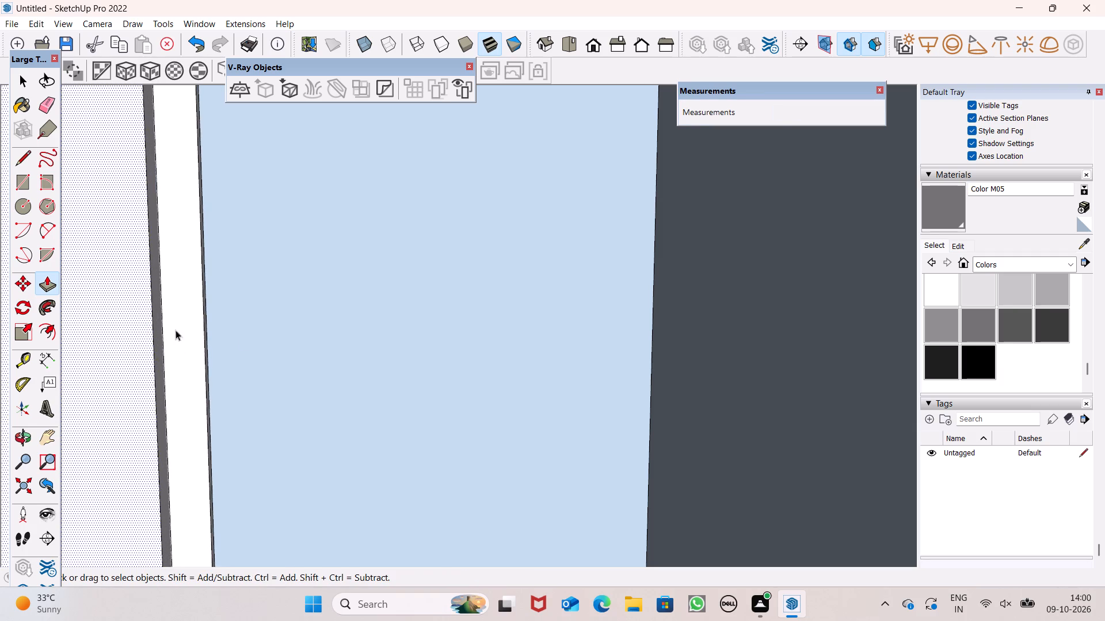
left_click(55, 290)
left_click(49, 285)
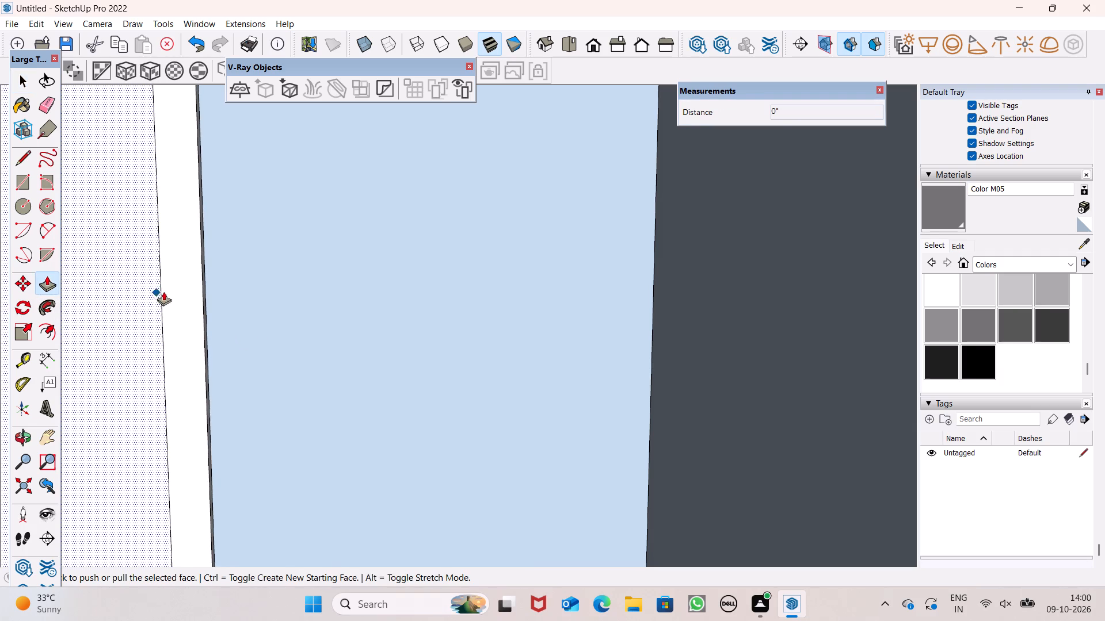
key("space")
Push/Pull the light-blue wall face beside the narrow white strip in the upper room by 1 3/4".
left_click(245, 300)
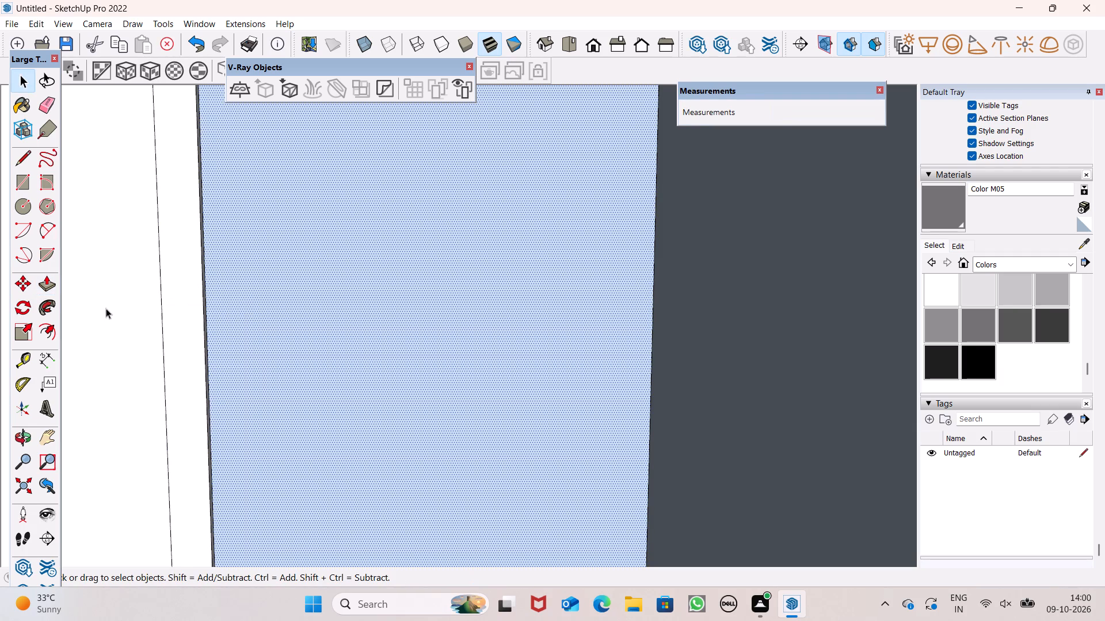
left_click(49, 284)
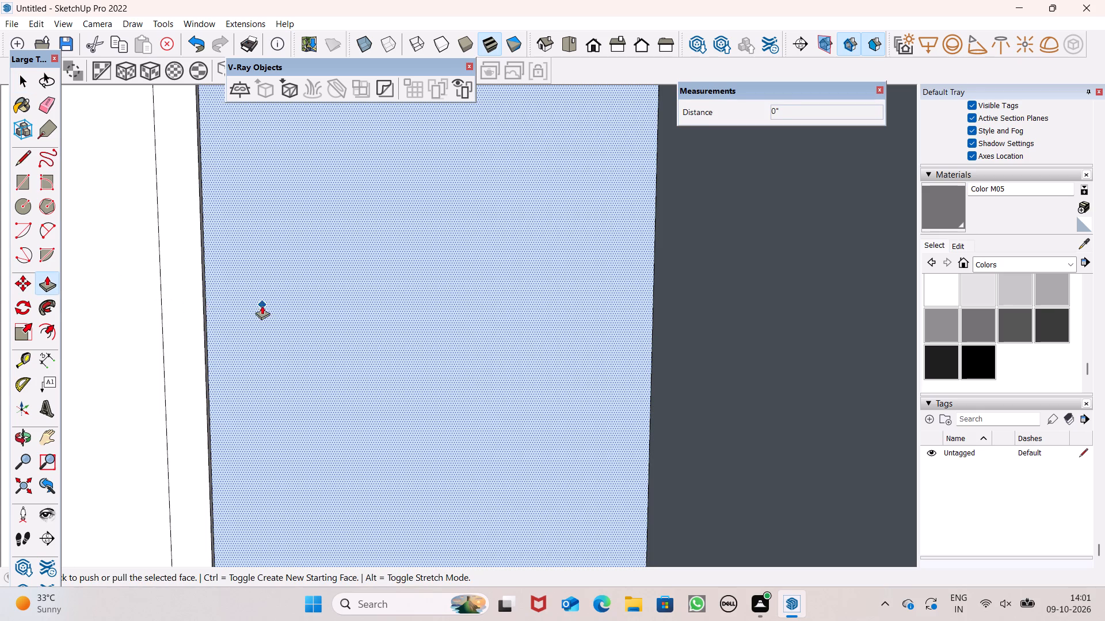
left_click_drag(261, 307, 155, 346)
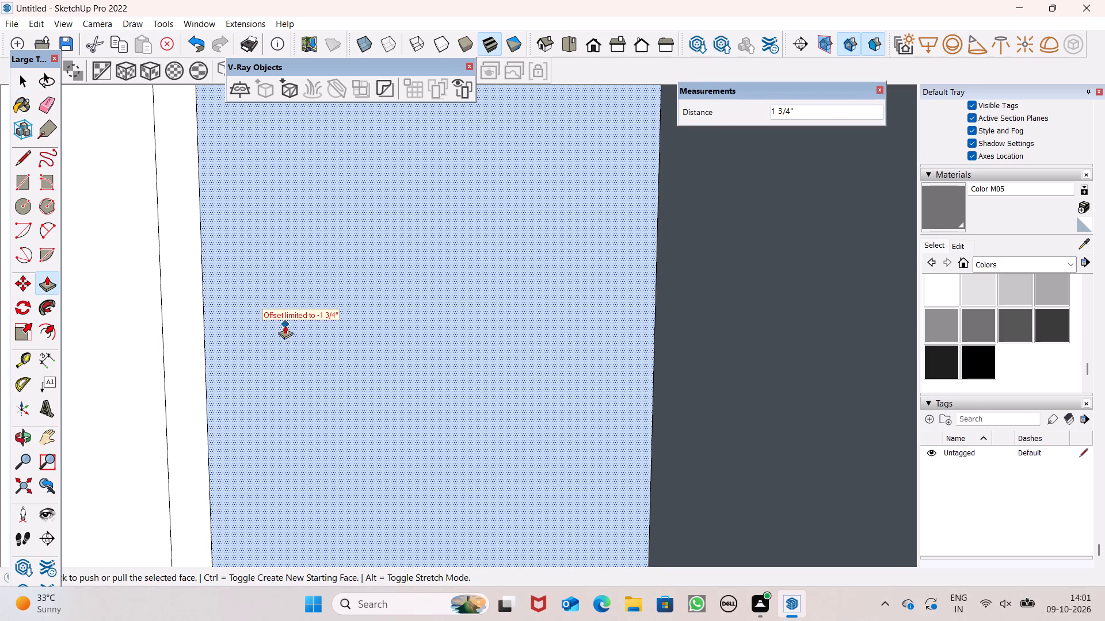
key("ctrl+z")
left_click_drag(289, 331, 199, 366)
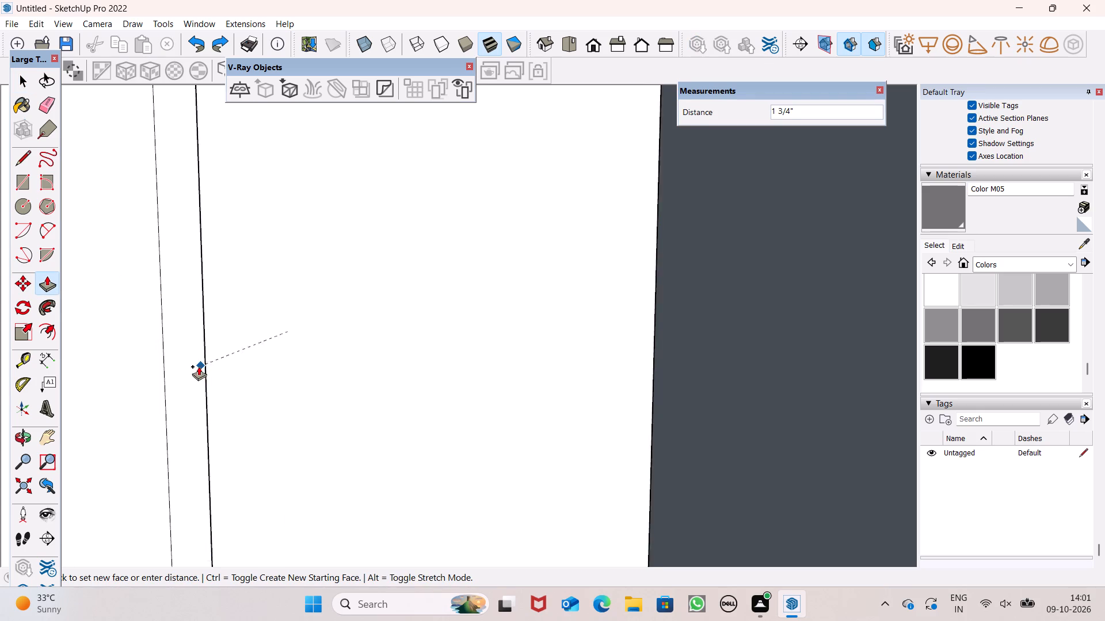
left_click_drag(199, 366, 196, 366)
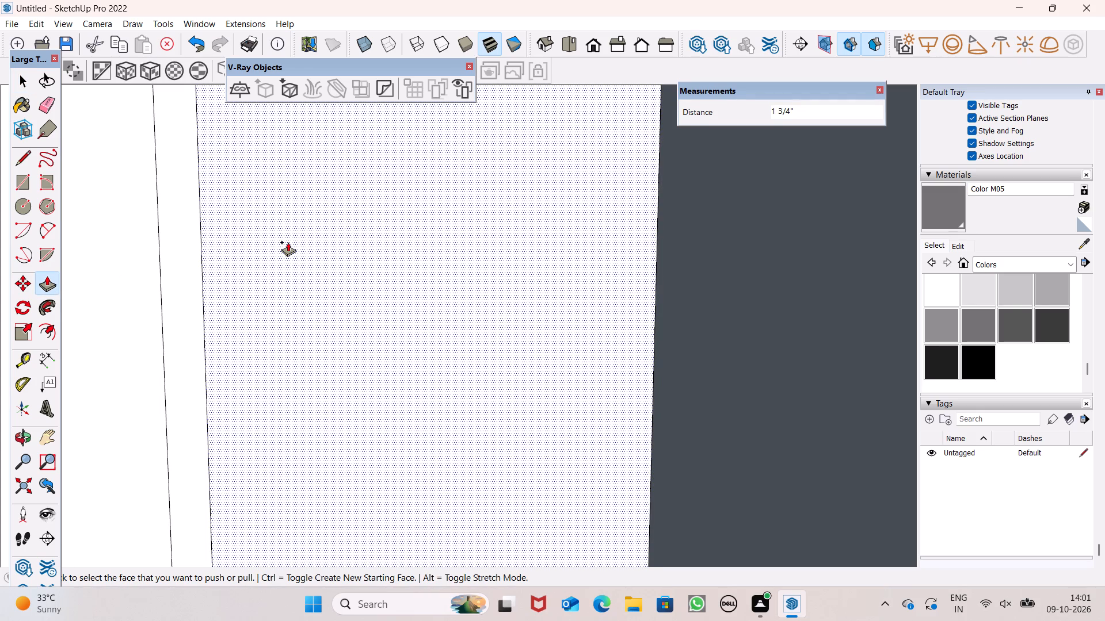
Examine the house from the front, including the balconies, slatted wall and the room behind the lower opening.
scroll(291, 241, "down", 7)
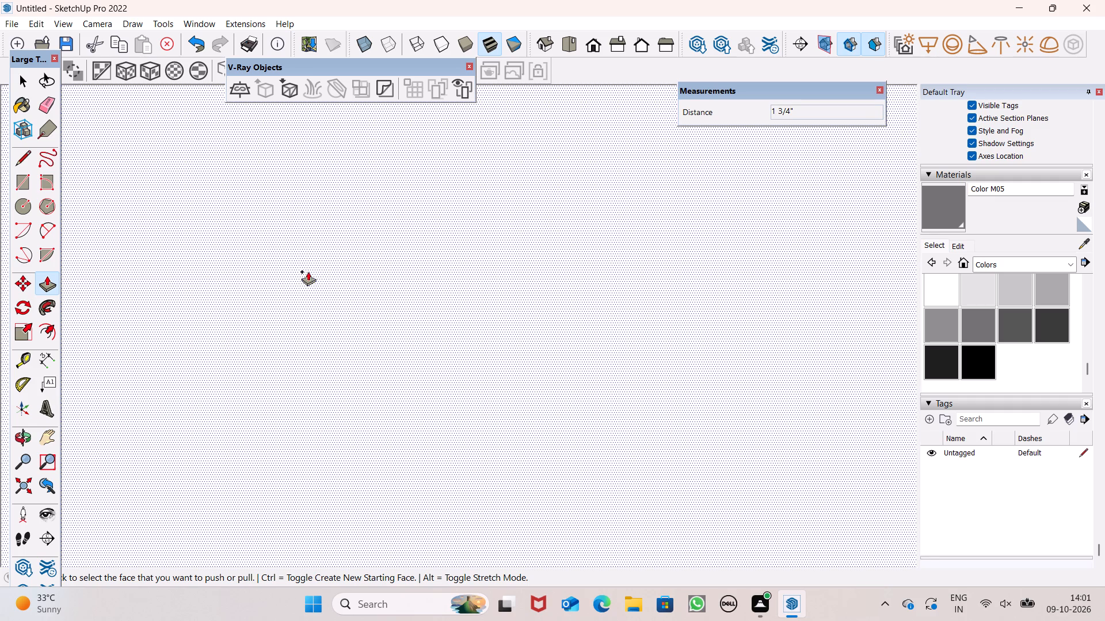
scroll(308, 271, "down", 11)
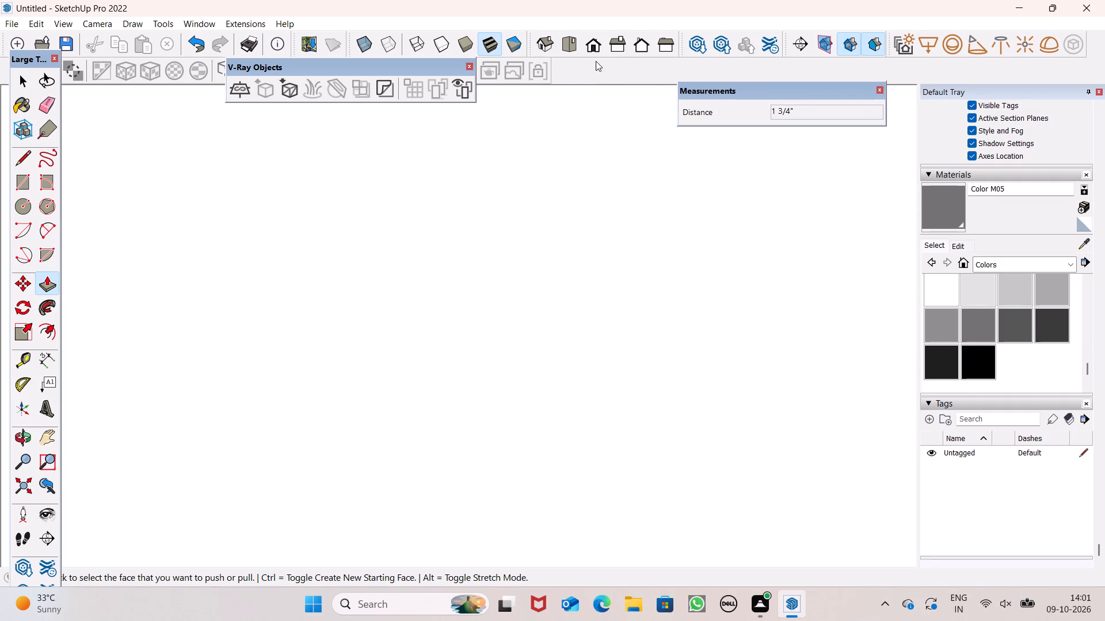
left_click(594, 52)
scroll(537, 227, "down", 14)
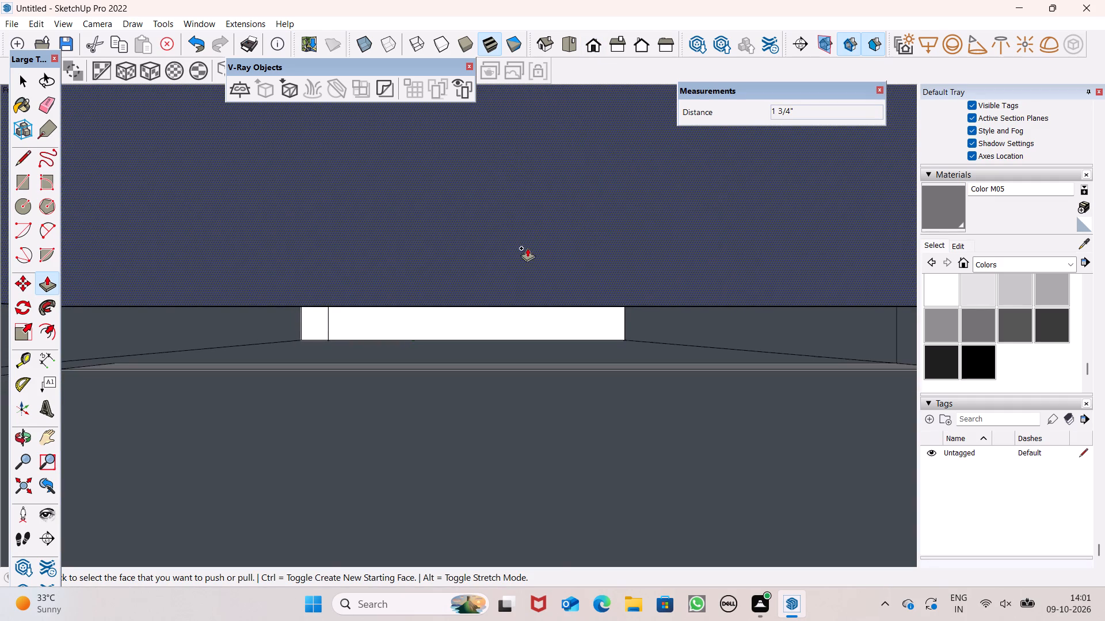
scroll(507, 237, "down", 4)
scroll(506, 113, "down", 5)
scroll(427, 261, "down", 8)
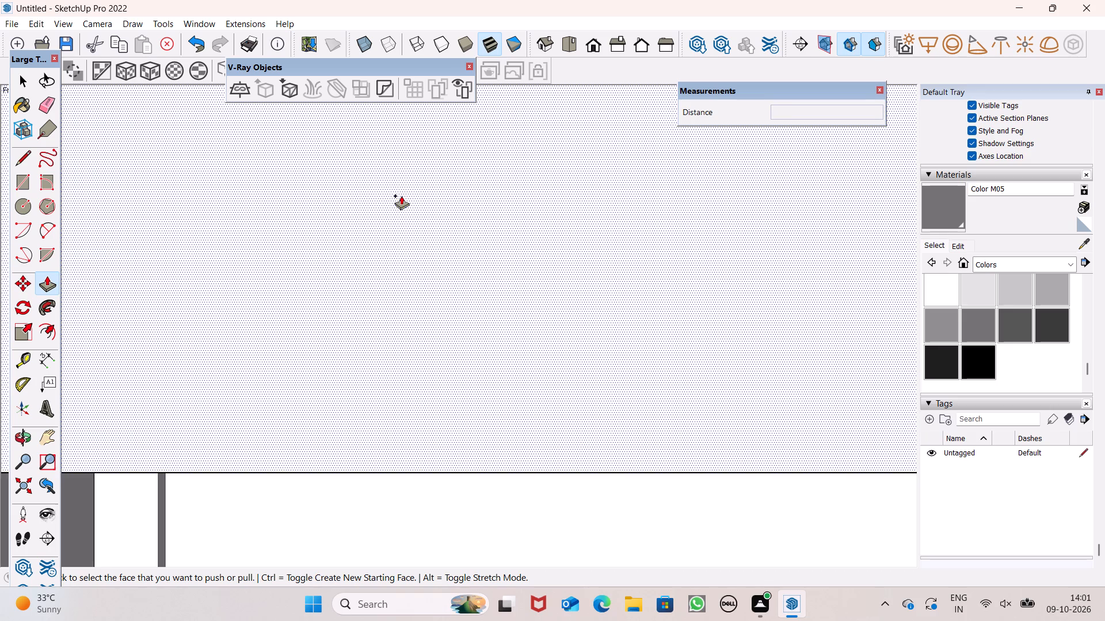
scroll(401, 195, "down", 11)
scroll(401, 190, "up", 1)
scroll(401, 197, "down", 15)
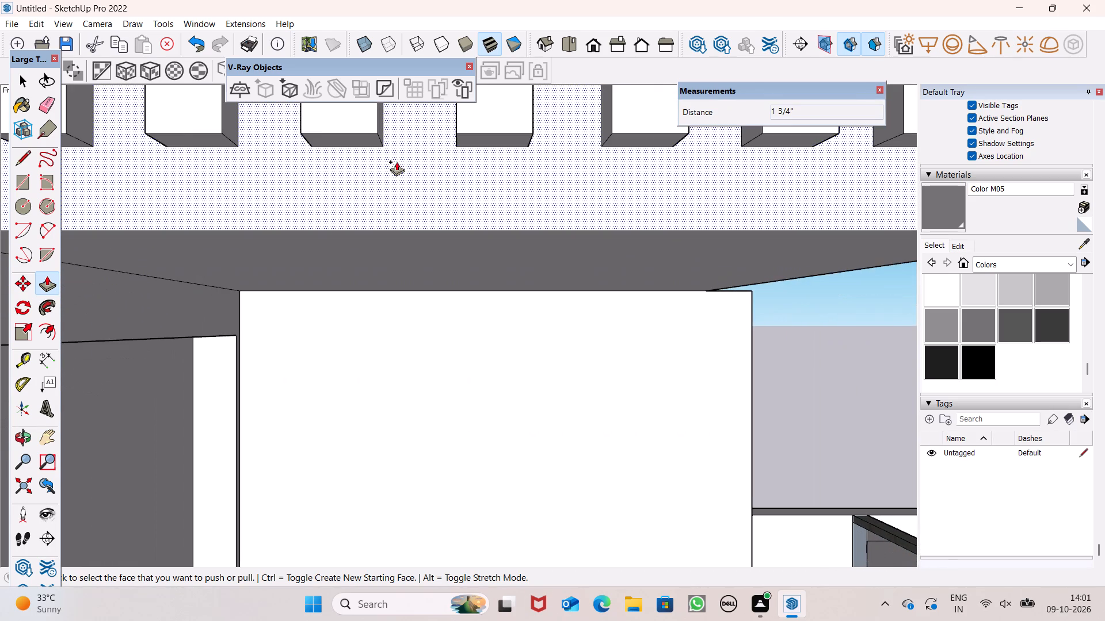
scroll(313, 160, "down", 2)
scroll(405, 187, "down", 4)
scroll(405, 190, "up", 1)
scroll(405, 191, "down", 14)
middle_click_drag(528, 344, 529, 346)
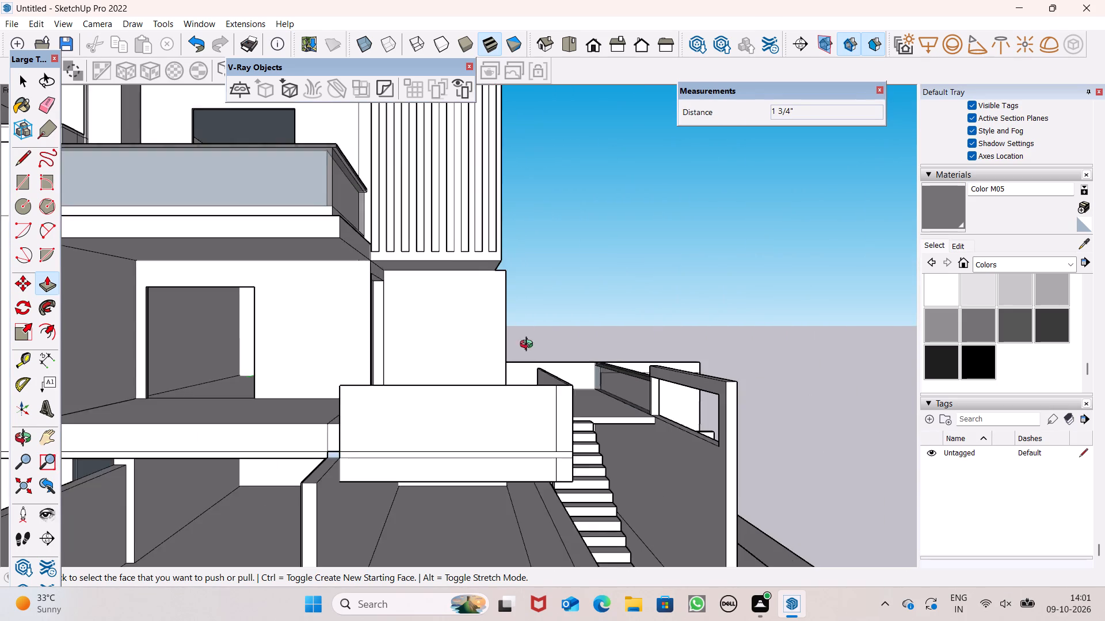
middle_click_drag(529, 346, 597, 408)
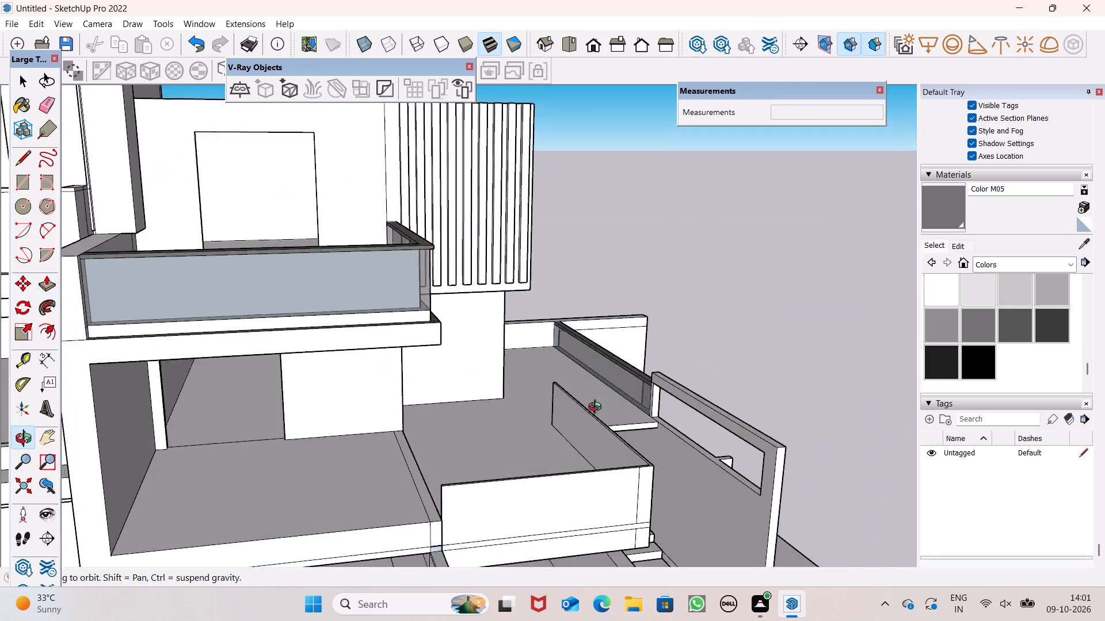
middle_click_drag(597, 408, 570, 348)
scroll(327, 246, "up", 5)
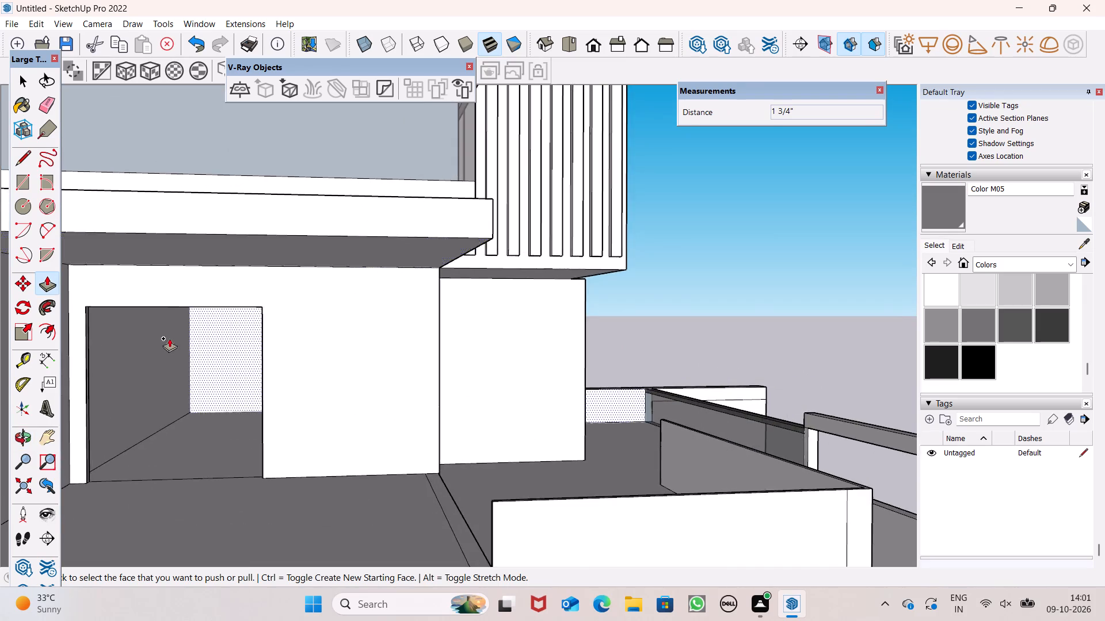
scroll(159, 344, "up", 7)
middle_click_drag(255, 430, 277, 403)
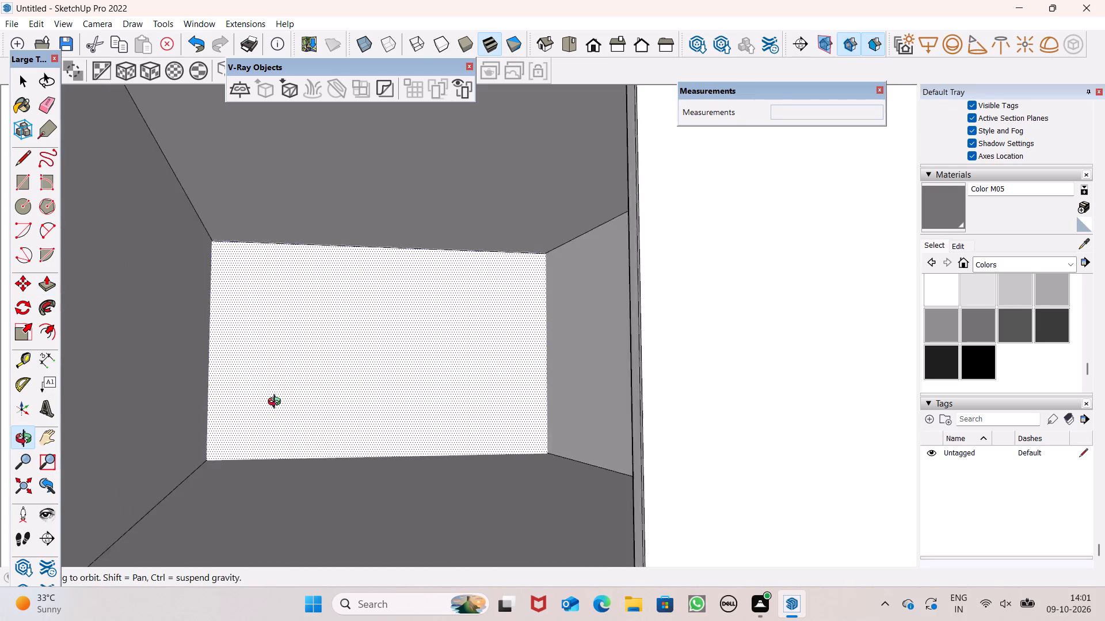
middle_click_drag(277, 403, 287, 421)
scroll(394, 335, "down", 12)
scroll(393, 264, "up", 5)
middle_click_drag(463, 331, 476, 339)
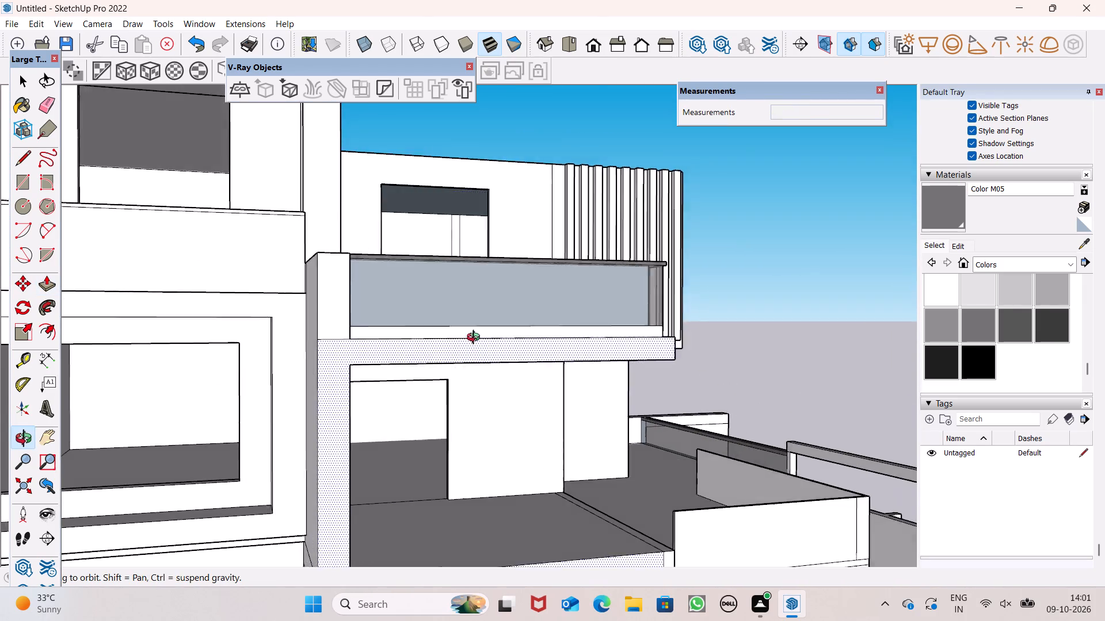
middle_click_drag(476, 339, 497, 395)
Apply Push/Pull with a zero offset to the bluish floor face just inside the upper balcony door opening.
scroll(504, 361, "up", 5)
middle_click_drag(493, 328, 565, 328)
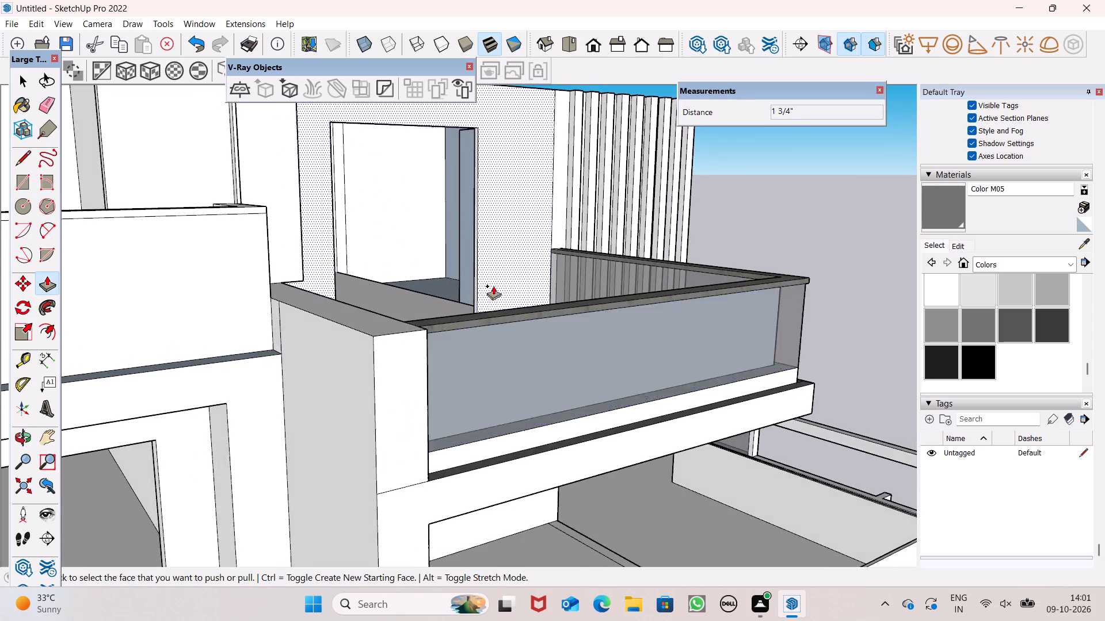
scroll(491, 285, "up", 5)
scroll(449, 233, "up", 4)
middle_click_drag(443, 277, 468, 313)
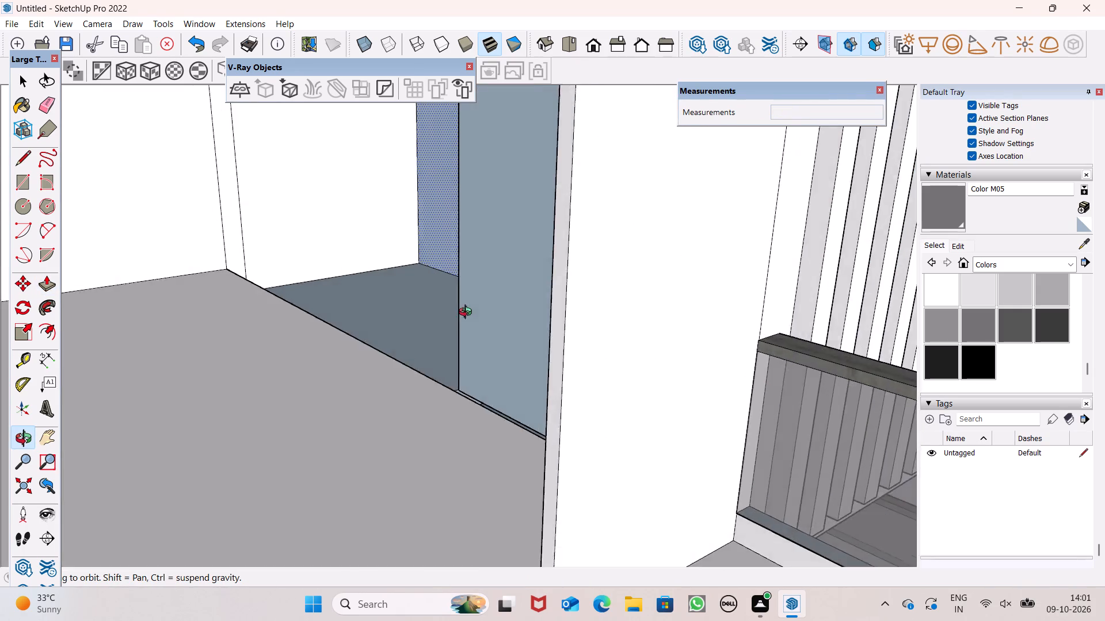
middle_click_drag(468, 313, 499, 308)
scroll(500, 308, "up", 3)
scroll(539, 376, "up", 1)
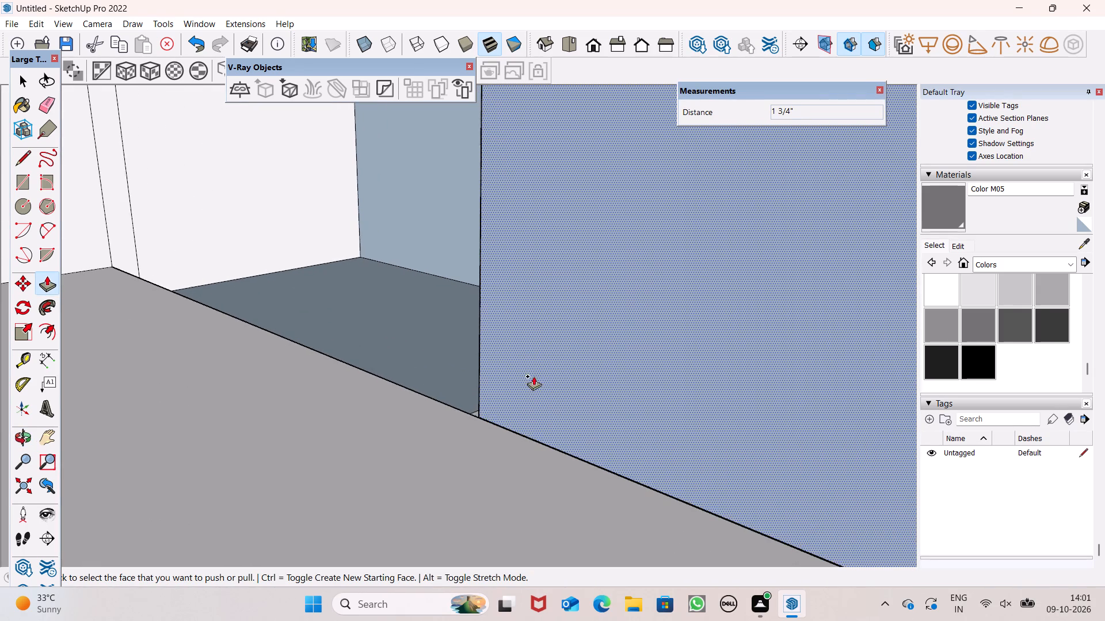
middle_click_drag(533, 378, 546, 412)
scroll(462, 365, "up", 3)
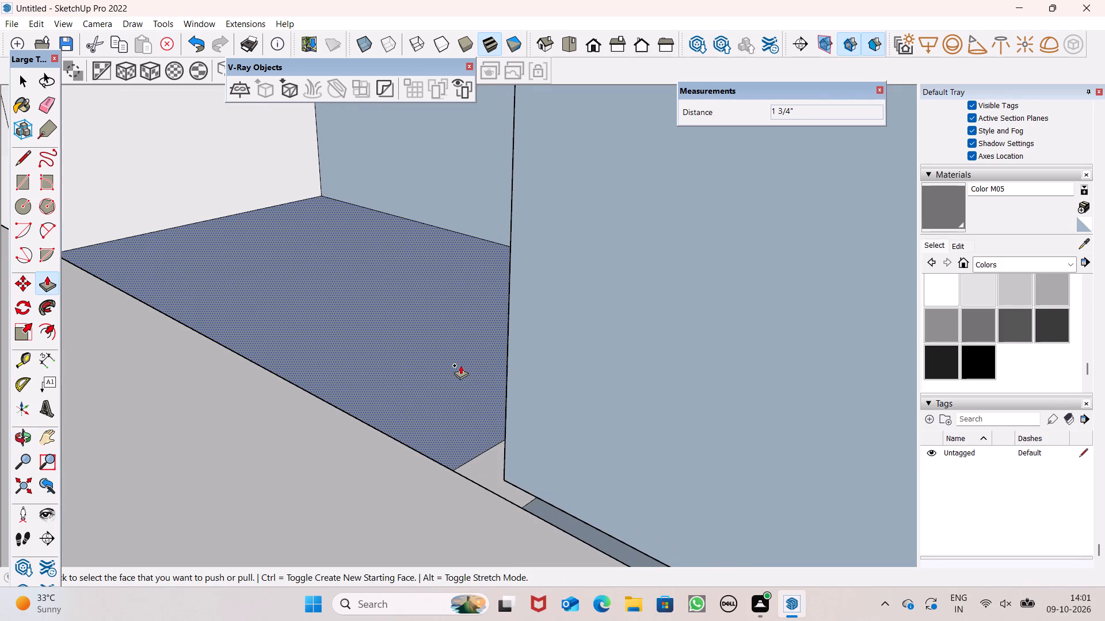
left_click(451, 396)
double_click(448, 396)
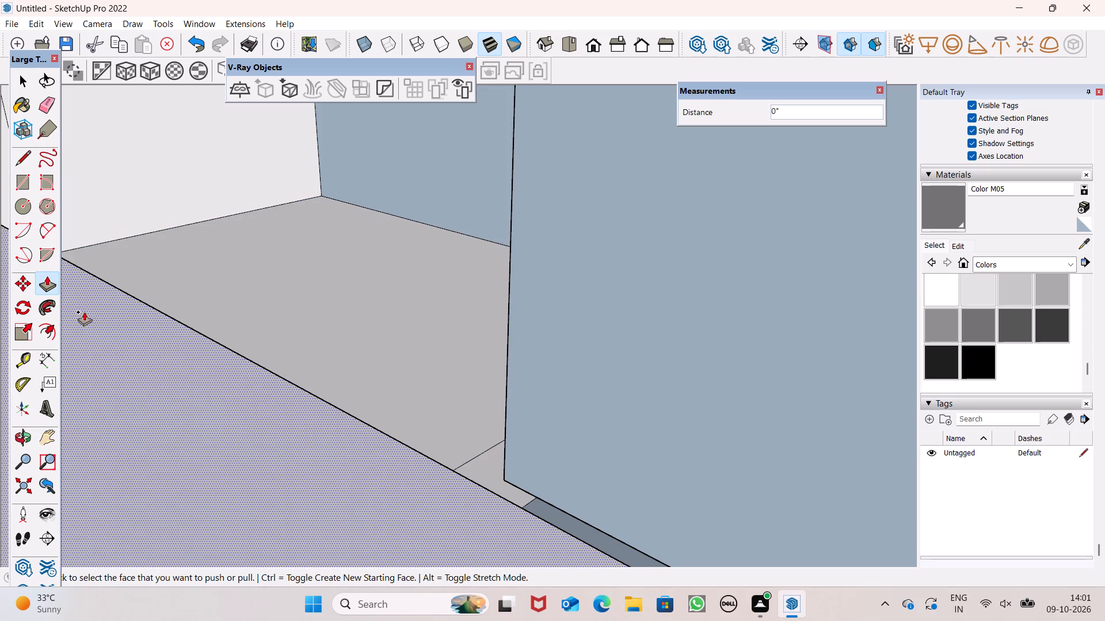
Push/Pull the recessed bluish wall face at the far side of the upper room by 2".
left_click_drag(401, 193, 400, 195)
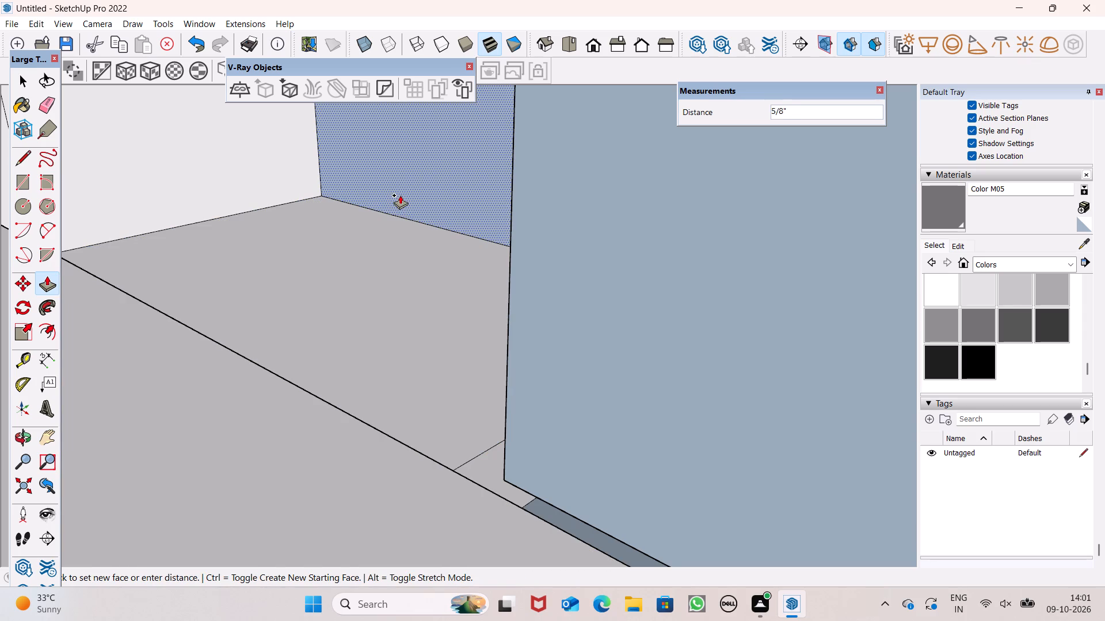
left_click_drag(400, 195, 395, 197)
key("2")
key("shift+quotedbl")
key("Return")
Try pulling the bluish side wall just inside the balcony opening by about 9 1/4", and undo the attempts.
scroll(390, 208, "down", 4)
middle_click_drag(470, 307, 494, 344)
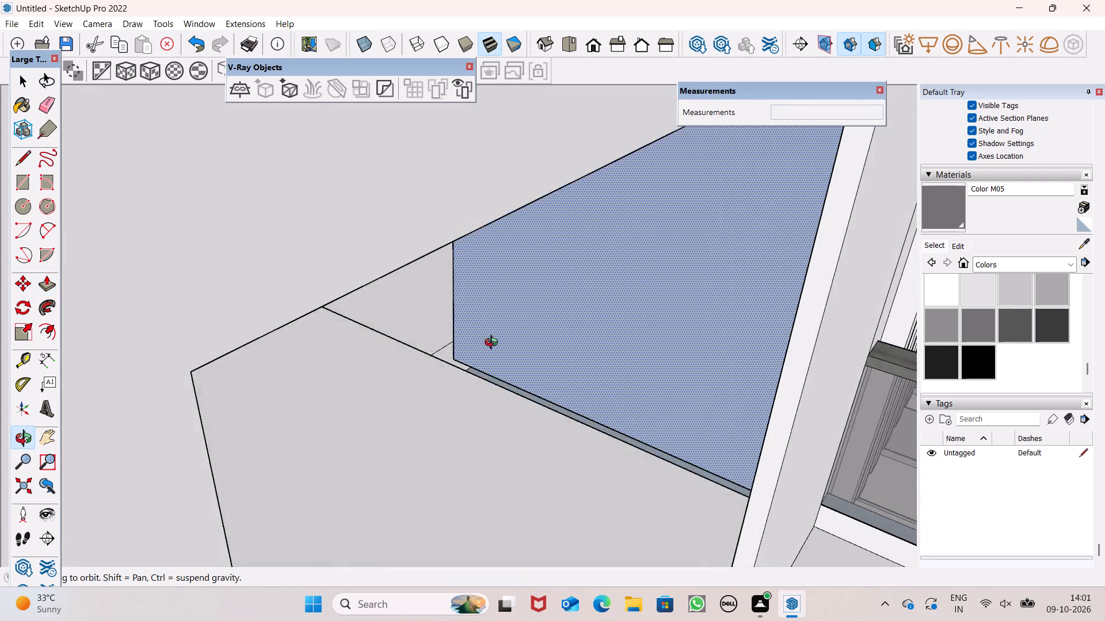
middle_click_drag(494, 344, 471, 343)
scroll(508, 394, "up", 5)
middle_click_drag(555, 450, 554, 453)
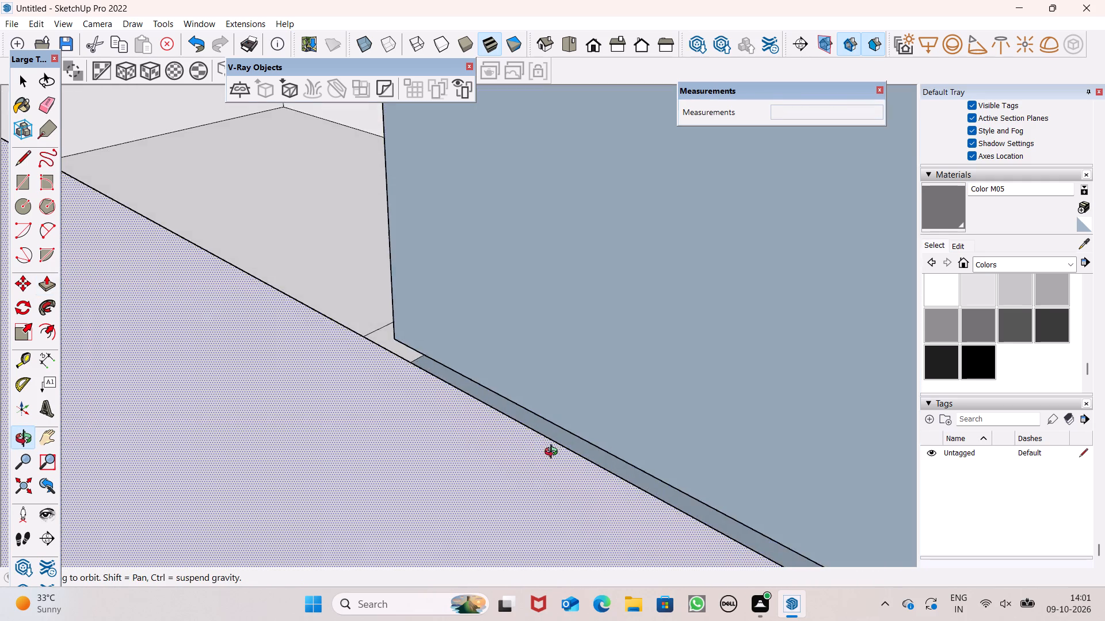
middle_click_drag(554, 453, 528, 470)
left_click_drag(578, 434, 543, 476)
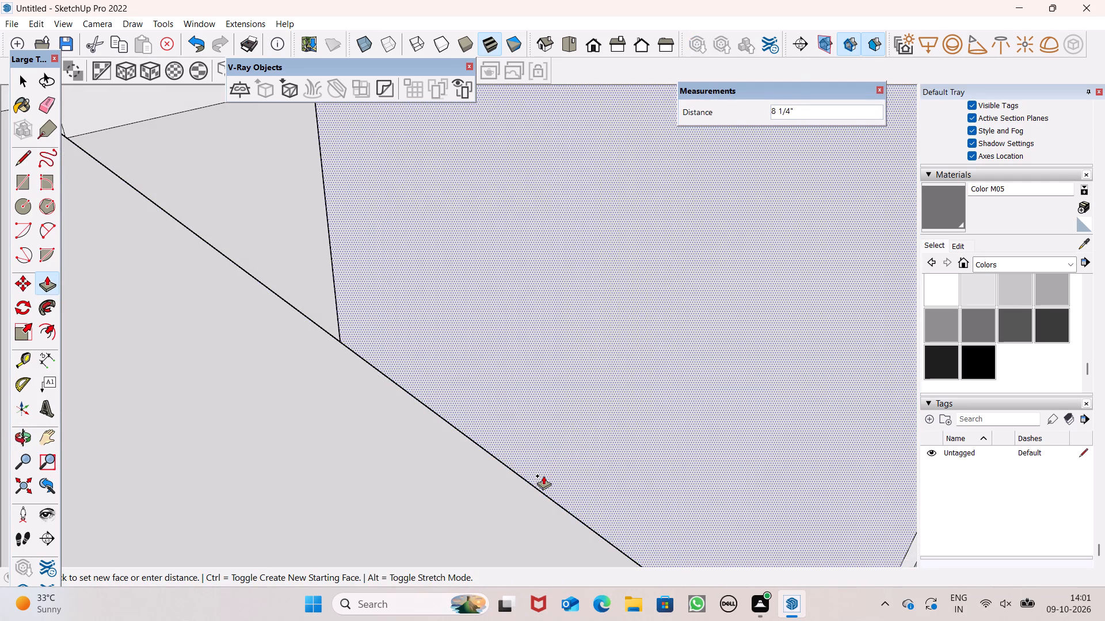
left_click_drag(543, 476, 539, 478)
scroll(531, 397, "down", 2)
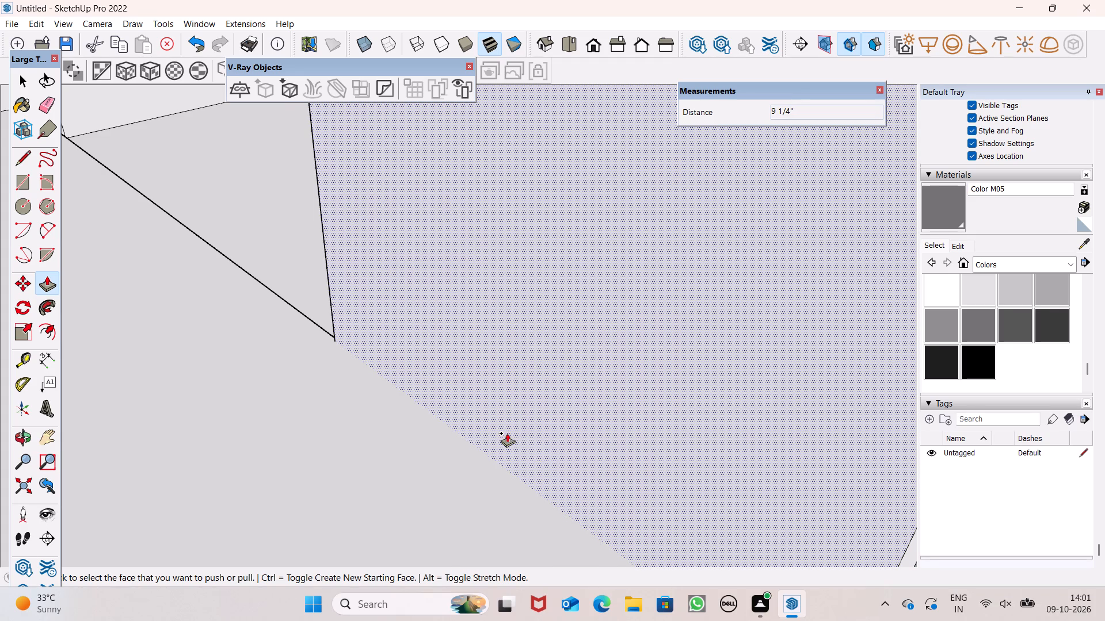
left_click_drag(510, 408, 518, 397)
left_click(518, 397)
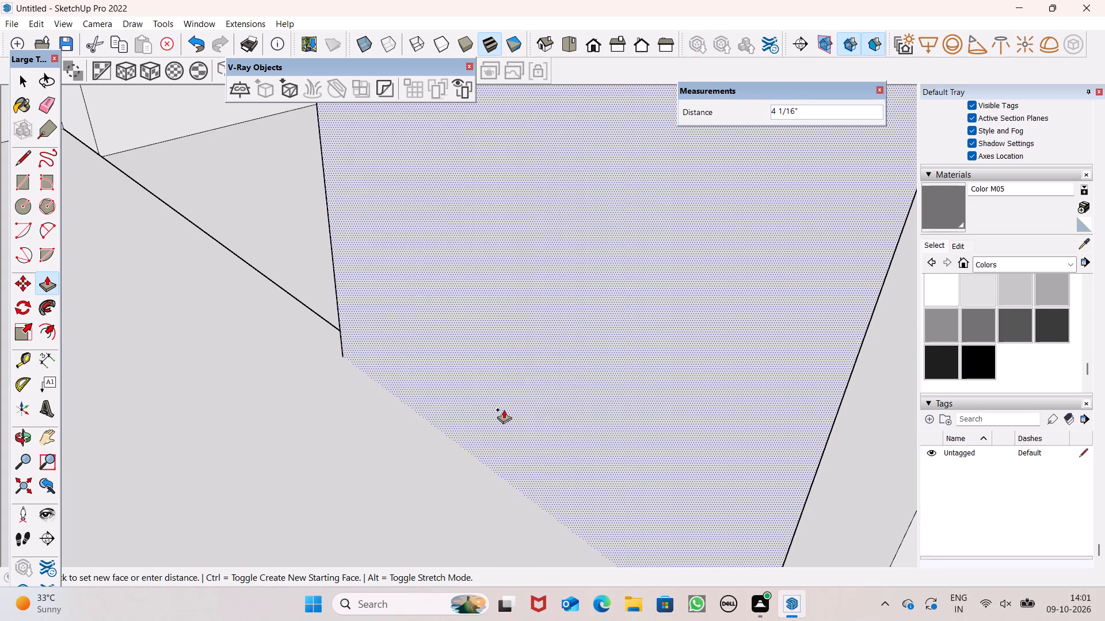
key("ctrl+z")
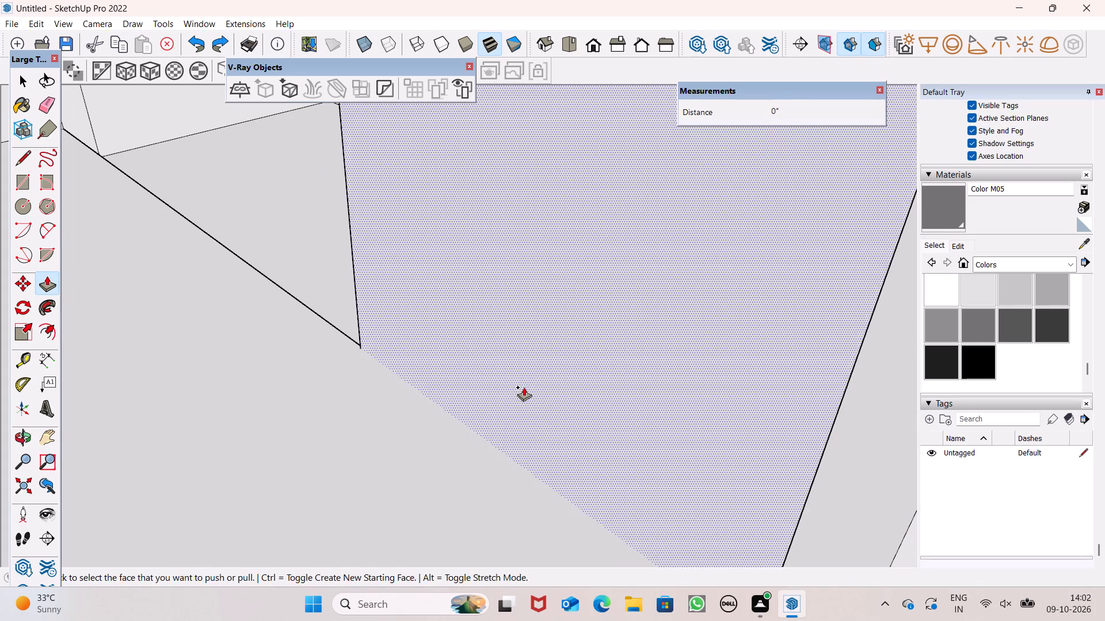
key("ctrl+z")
Push/Pull the bluish side wall just inside the balcony opening by 8".
left_click_drag(513, 383, 491, 416)
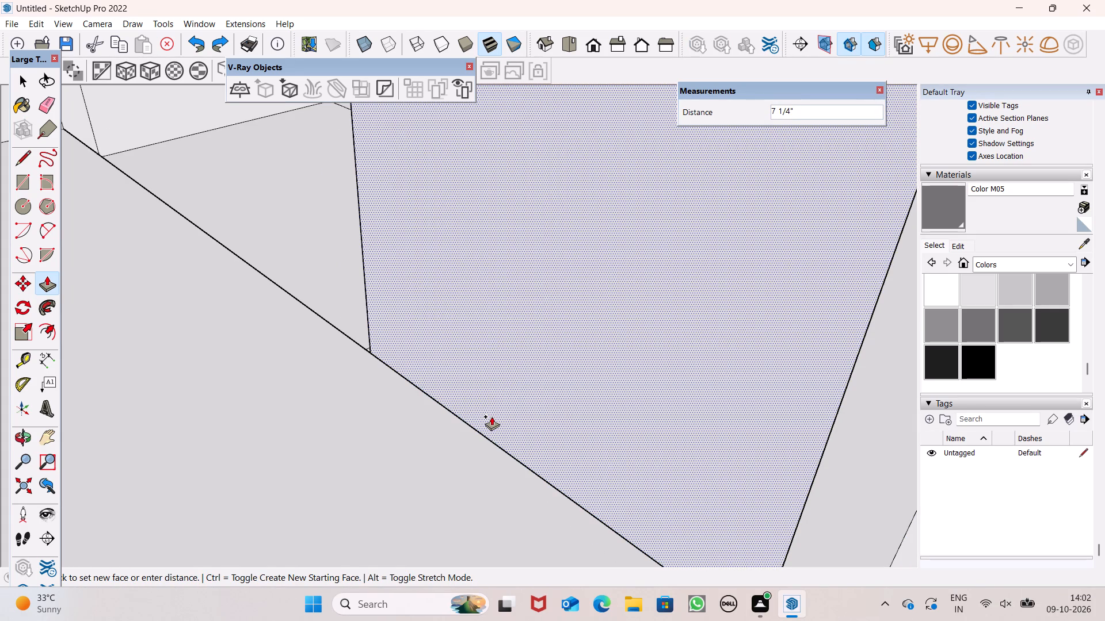
left_click_drag(491, 416, 490, 420)
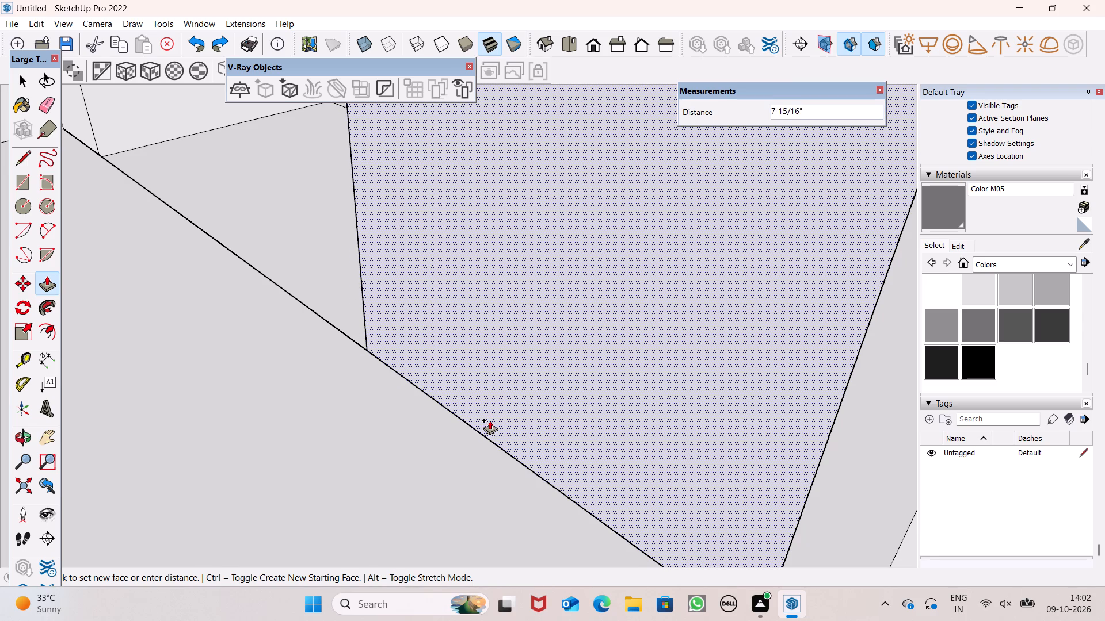
left_click_drag(490, 420, 489, 420)
Examine the upper balcony door opening and the narrow bluish wall strip at the room's far ceiling corner.
scroll(435, 322, "down", 4)
middle_click_drag(552, 404, 398, 261)
scroll(433, 256, "down", 2)
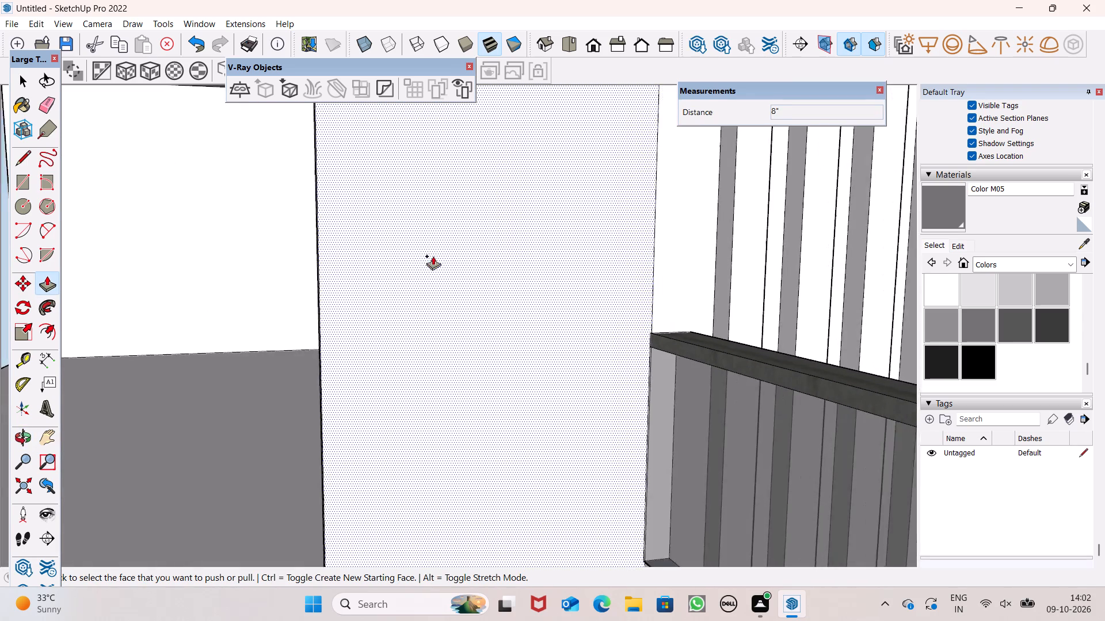
scroll(433, 256, "up", 1)
scroll(433, 256, "down", 2)
scroll(496, 240, "down", 1)
scroll(574, 270, "down", 8)
middle_click_drag(589, 355, 596, 209)
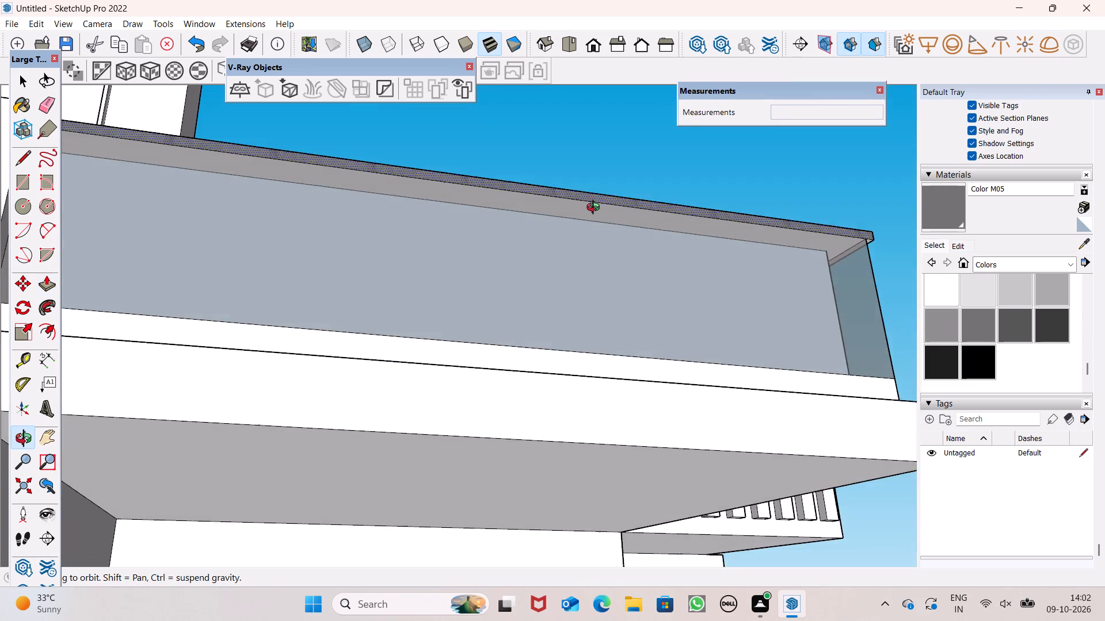
middle_click_drag(596, 209, 513, 423)
scroll(485, 275, "up", 1)
middle_click_drag(485, 275, 386, 327)
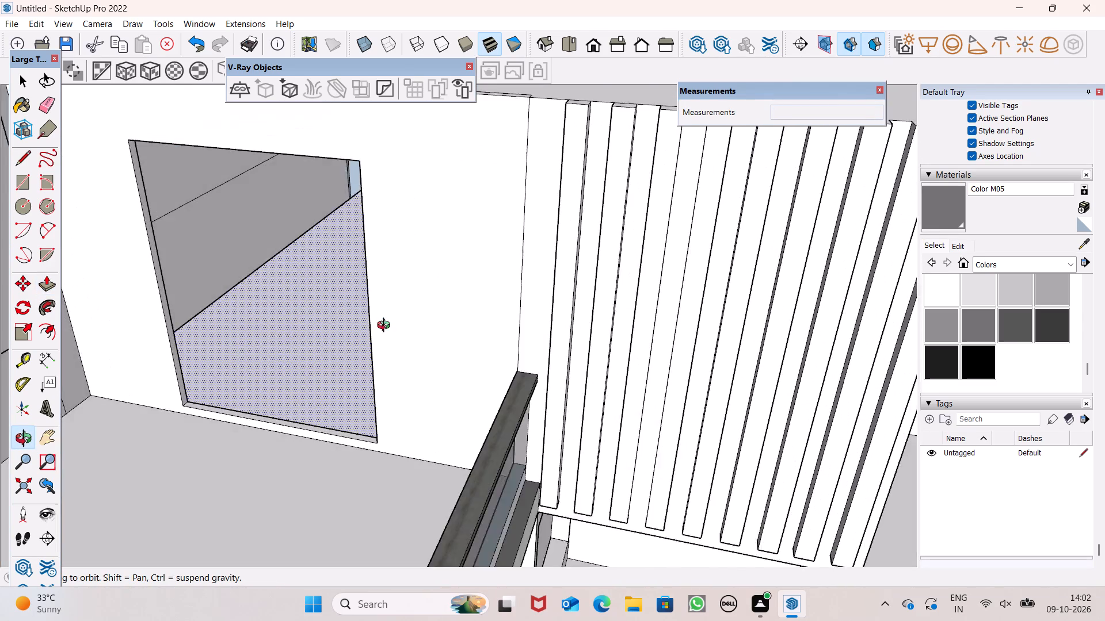
middle_click_drag(386, 327, 419, 273)
scroll(341, 183, "down", 1)
scroll(343, 188, "up", 1)
scroll(344, 193, "down", 2)
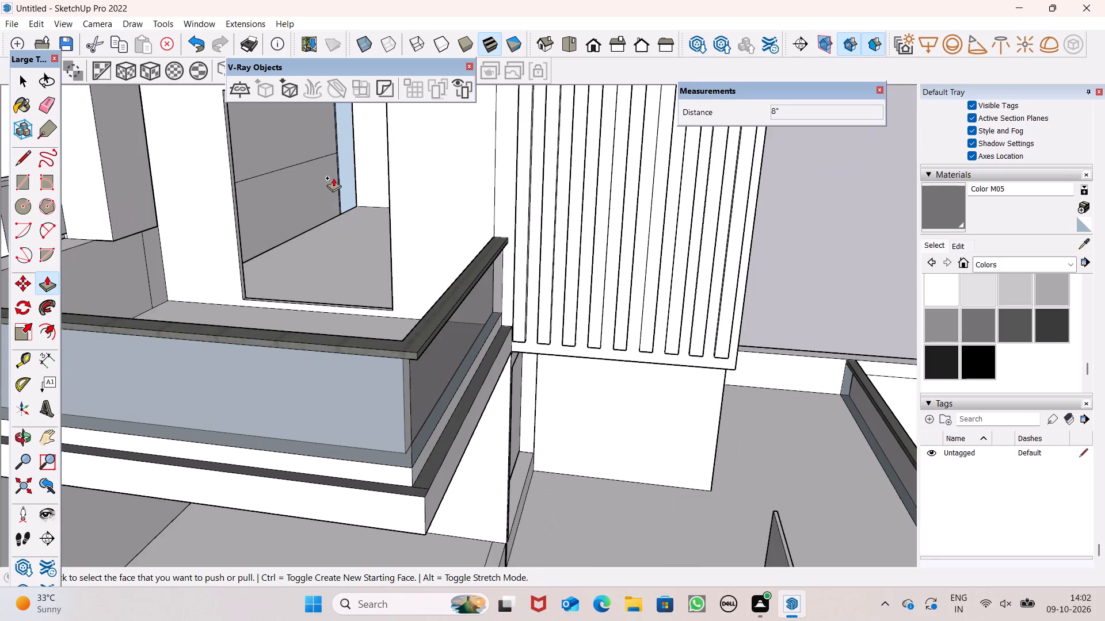
scroll(341, 198, "down", 5)
scroll(345, 216, "up", 1)
middle_click_drag(345, 204, 344, 154)
scroll(344, 154, "up", 8)
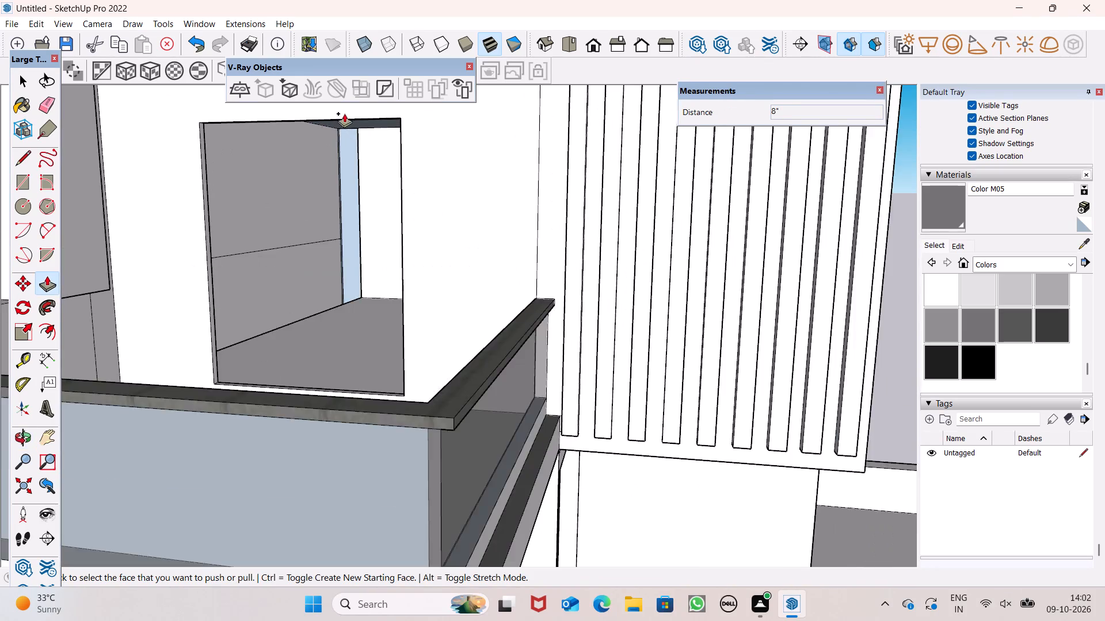
scroll(344, 113, "up", 15)
middle_click_drag(364, 145, 331, 108)
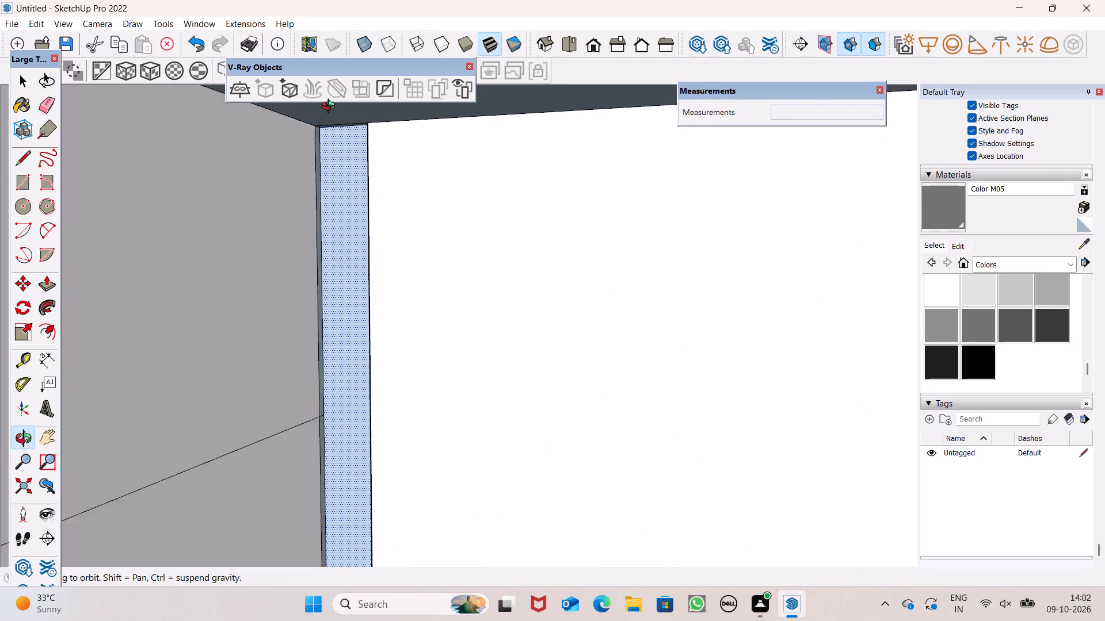
middle_click_drag(331, 108, 356, 96)
scroll(356, 98, "up", 1)
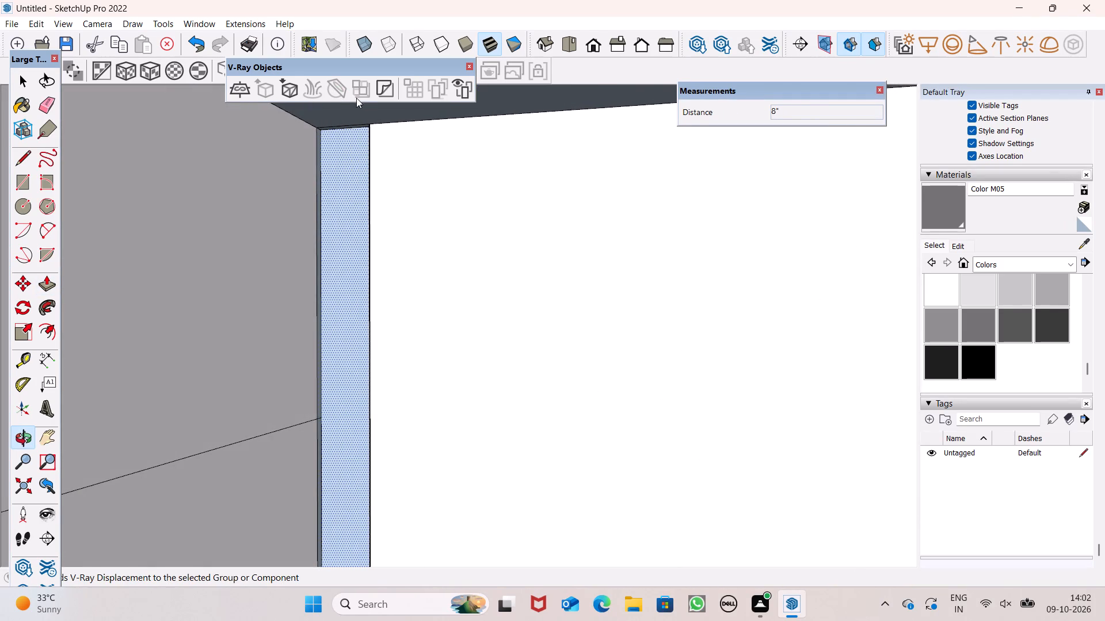
scroll(356, 98, "up", 9)
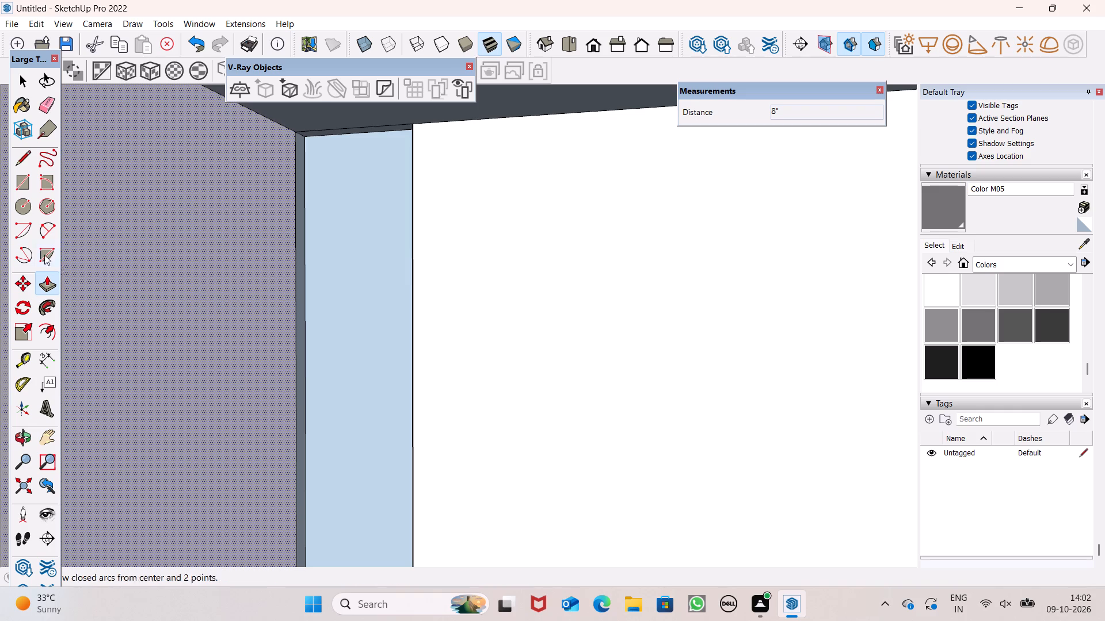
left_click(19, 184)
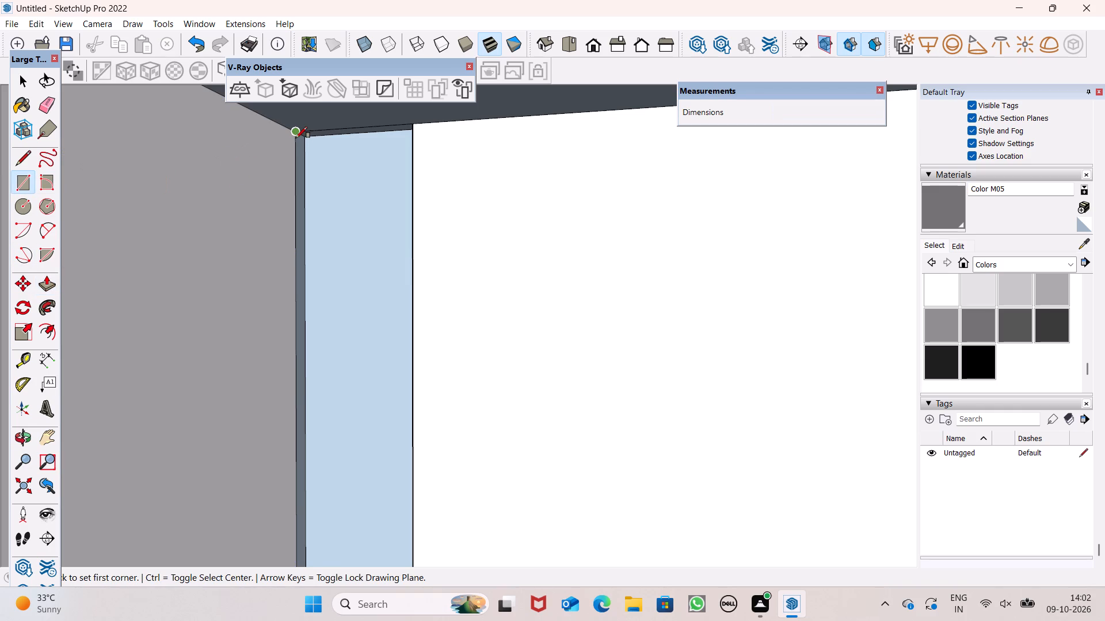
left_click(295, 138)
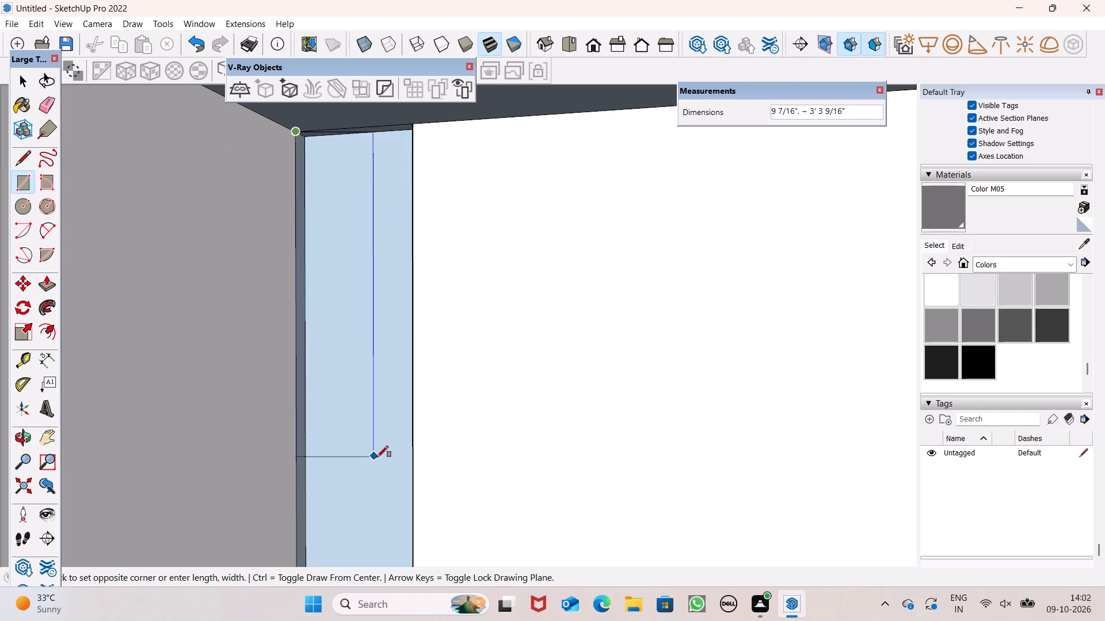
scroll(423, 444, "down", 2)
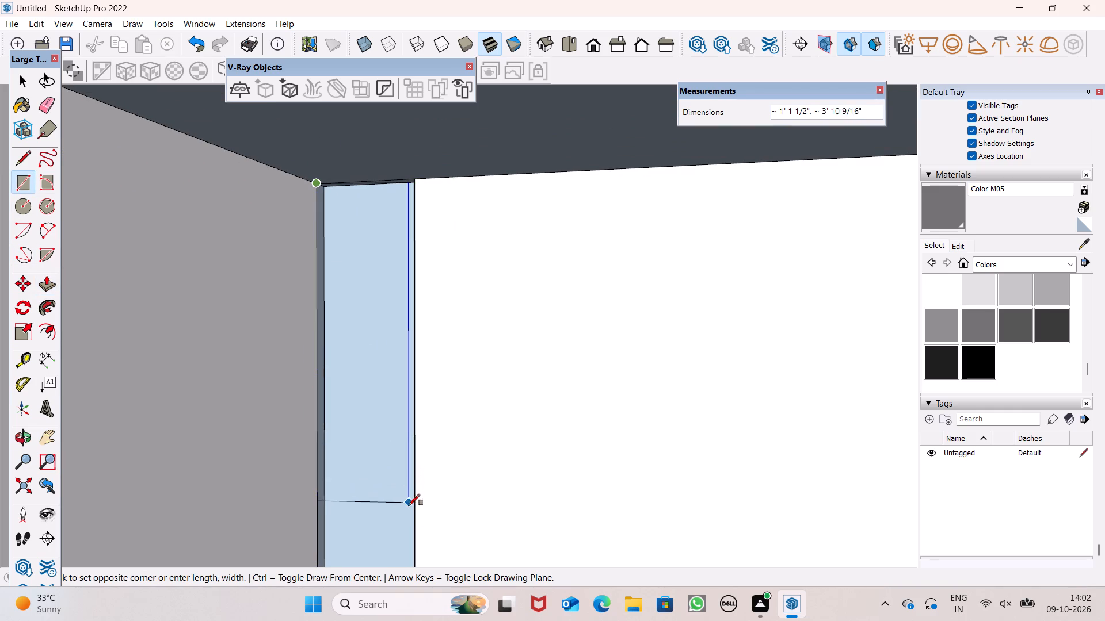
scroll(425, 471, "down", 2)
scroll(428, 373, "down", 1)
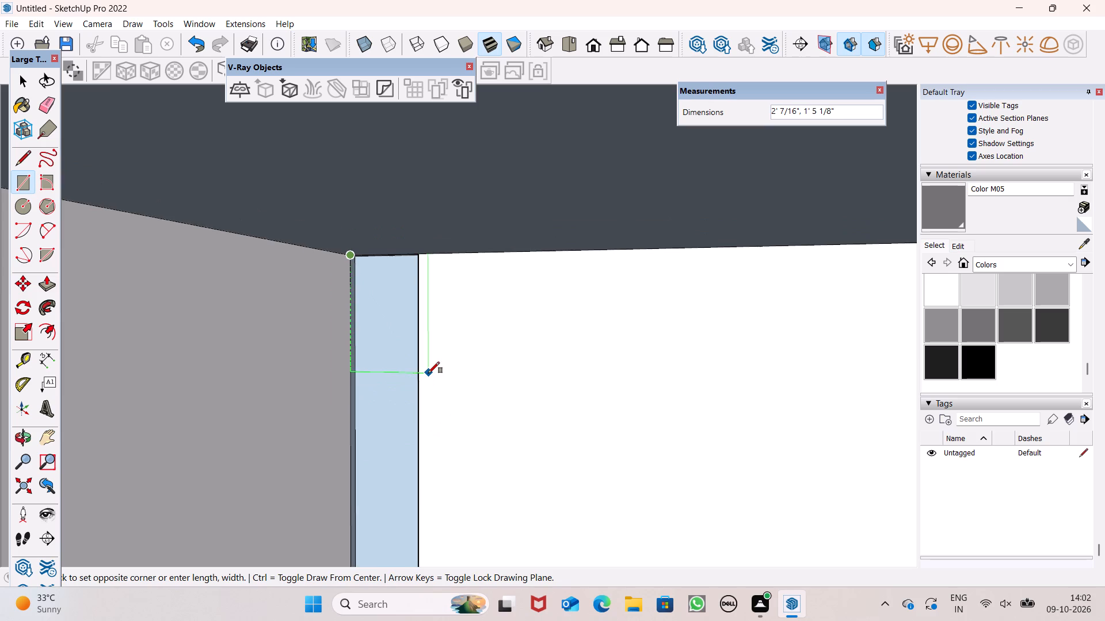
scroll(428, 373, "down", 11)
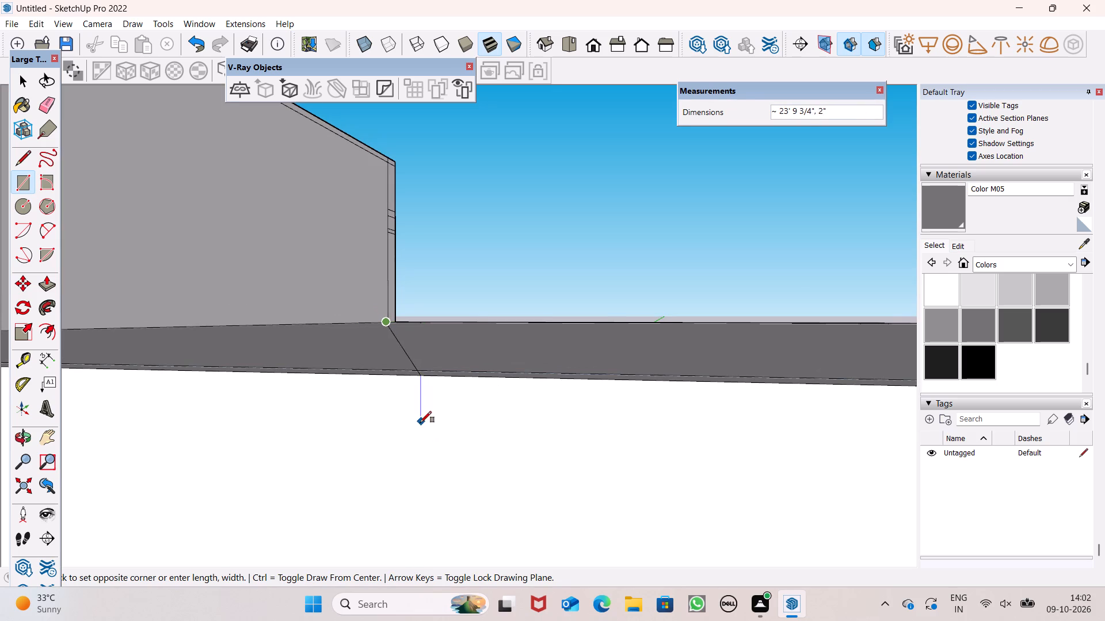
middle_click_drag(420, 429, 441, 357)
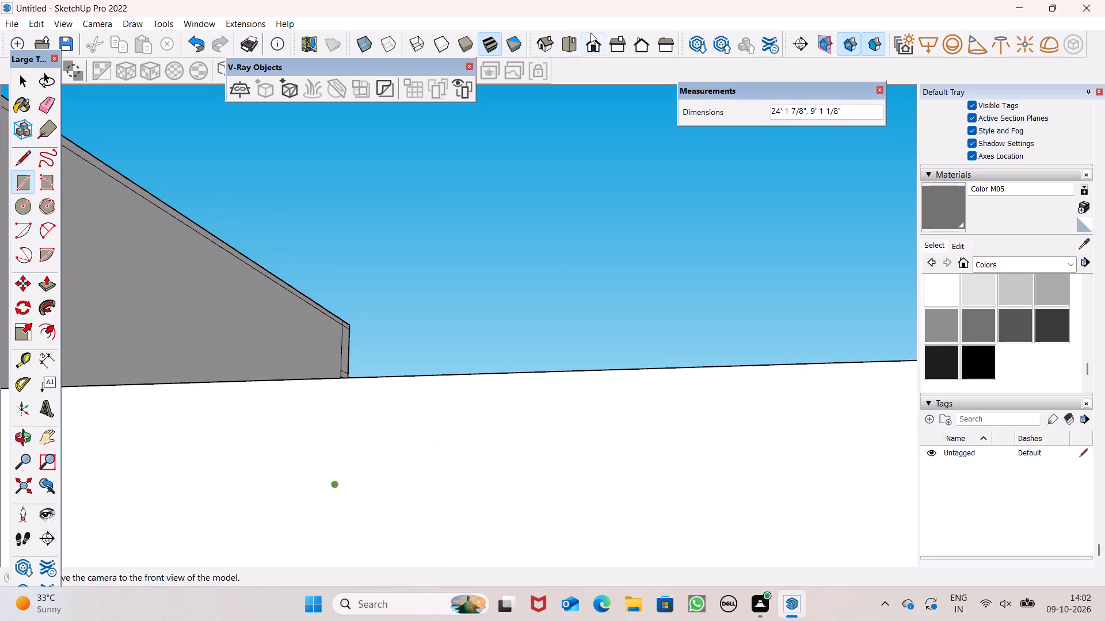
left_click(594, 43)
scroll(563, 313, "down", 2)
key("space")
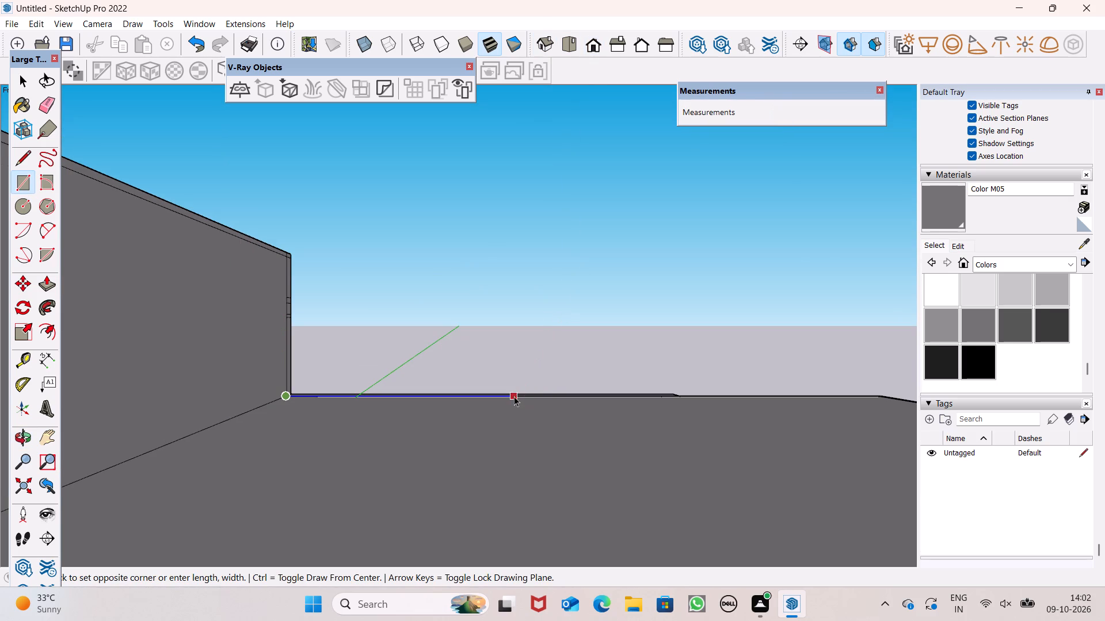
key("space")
Push/Pull the bluish ceiling face inside the upper balcony door opening by about 1 1/8".
scroll(515, 312, "down", 9)
middle_click_drag(548, 562, 455, 526)
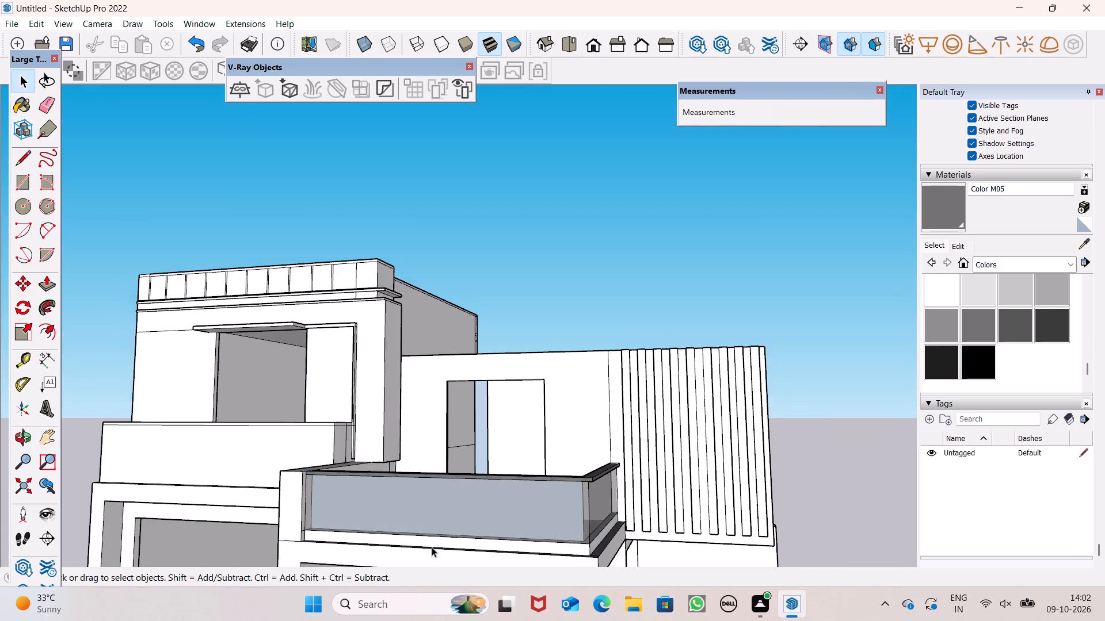
scroll(493, 409, "up", 3)
middle_click_drag(515, 409, 499, 385)
scroll(497, 375, "up", 1)
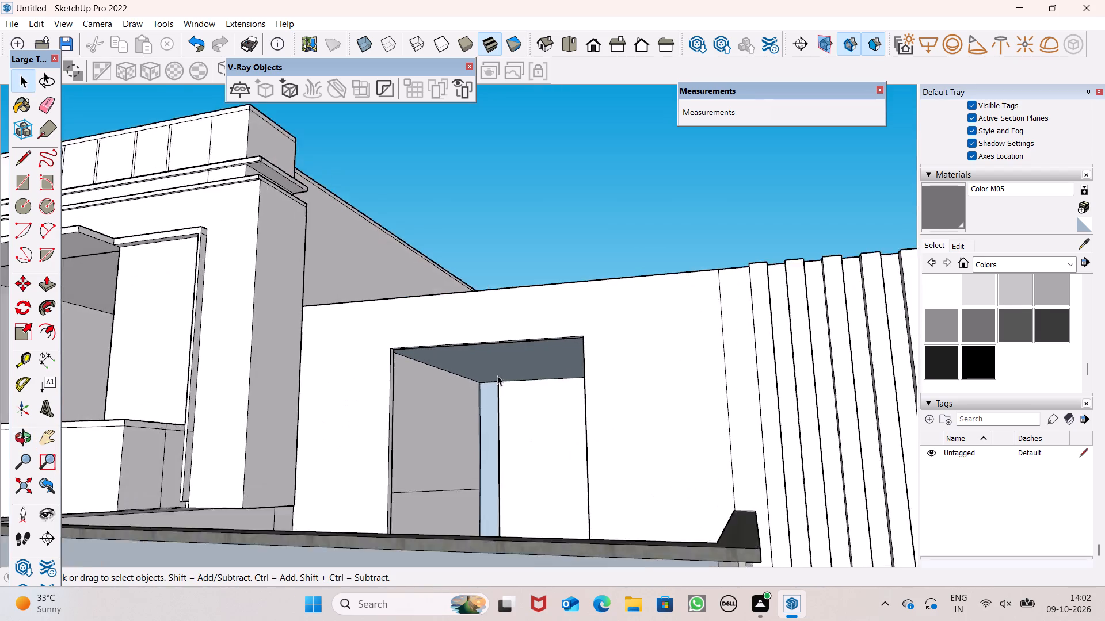
scroll(497, 375, "up", 8)
scroll(523, 354, "down", 4)
scroll(557, 352, "up", 1)
scroll(557, 354, "down", 1)
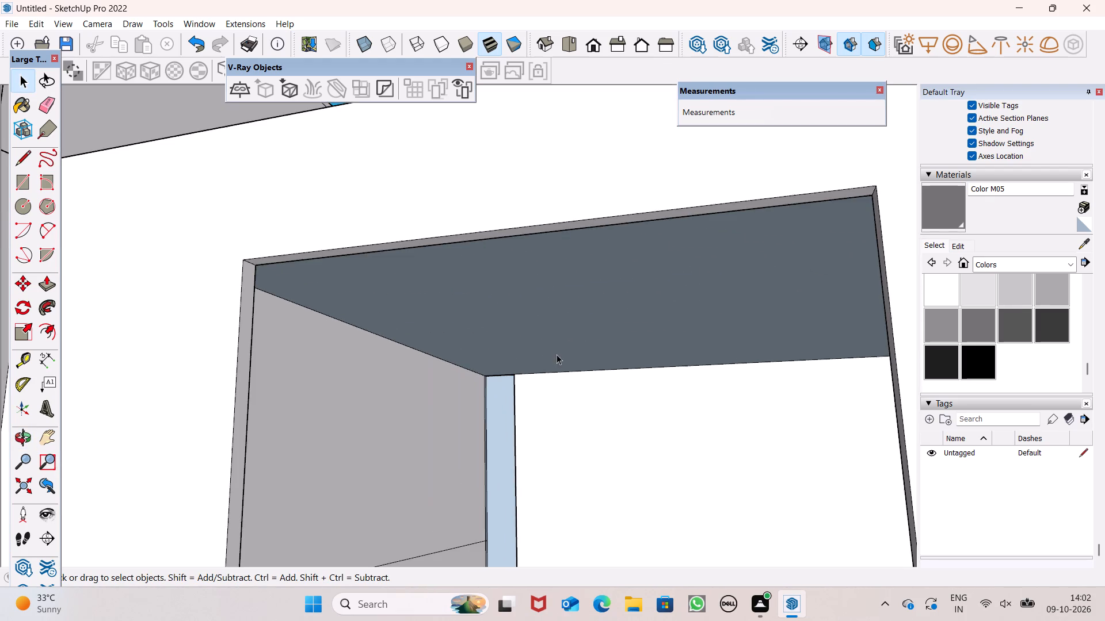
scroll(557, 354, "down", 1)
middle_click_drag(565, 377, 552, 357)
scroll(574, 382, "up", 1)
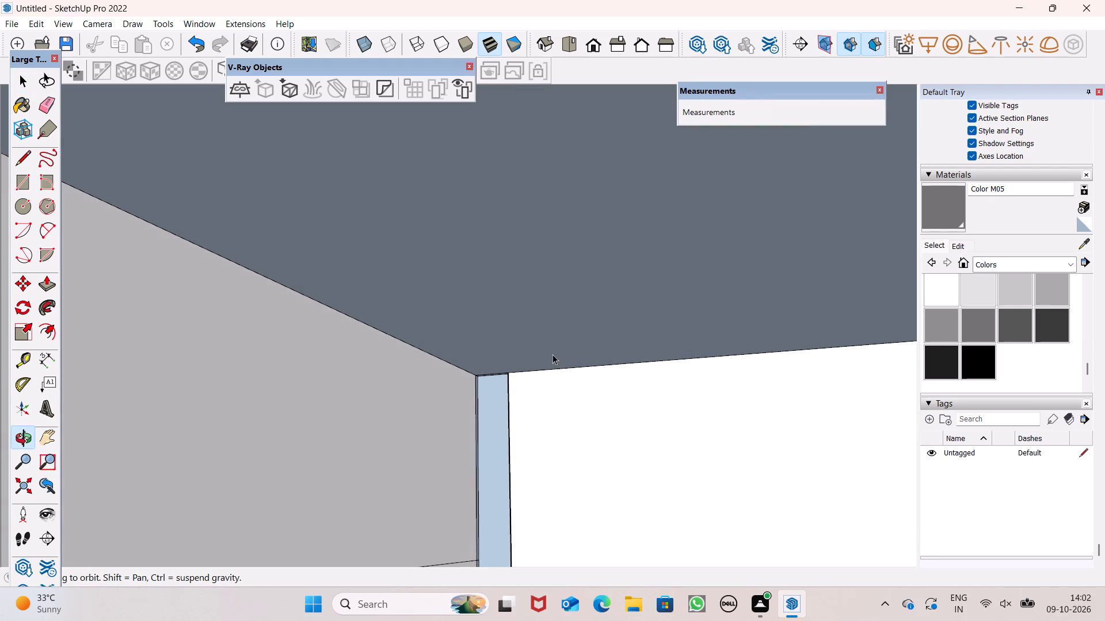
left_click(43, 289)
left_click_drag(356, 221, 361, 222)
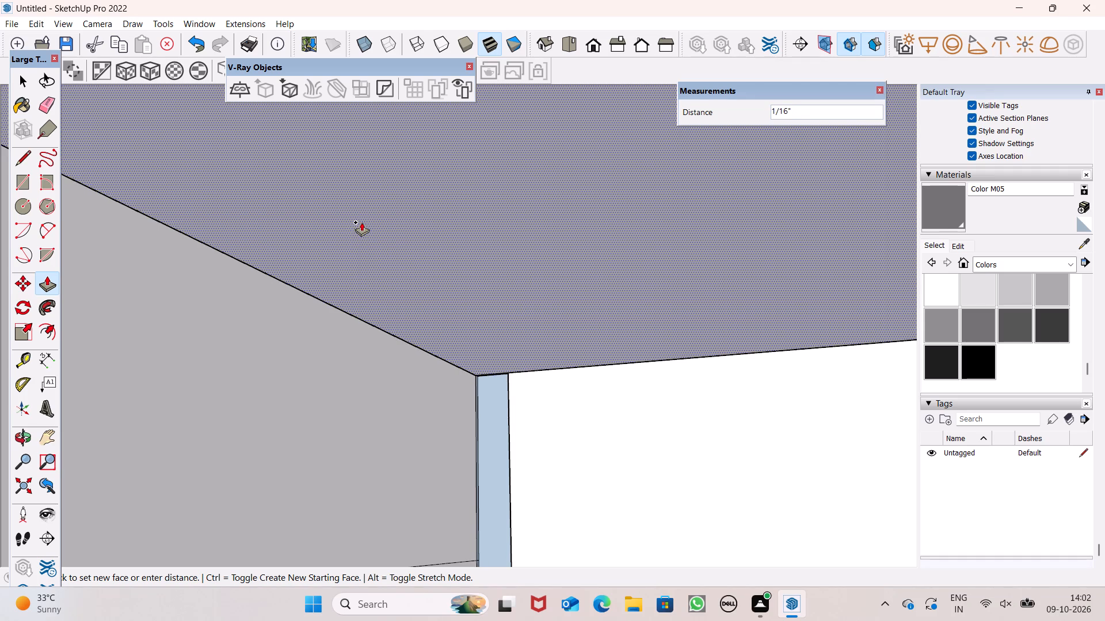
left_click_drag(361, 222, 361, 217)
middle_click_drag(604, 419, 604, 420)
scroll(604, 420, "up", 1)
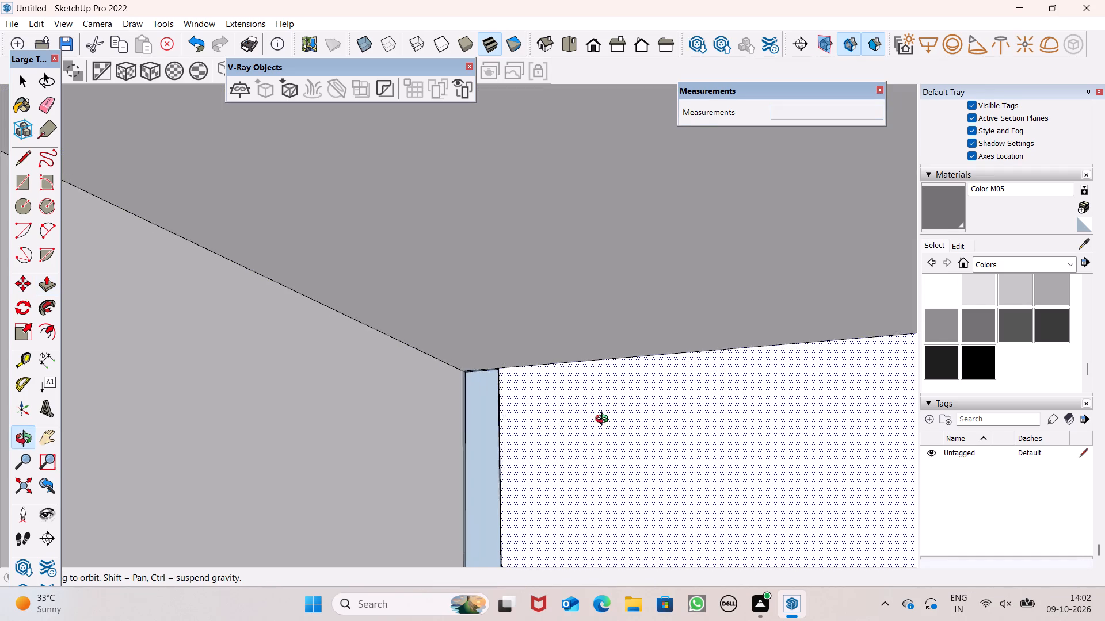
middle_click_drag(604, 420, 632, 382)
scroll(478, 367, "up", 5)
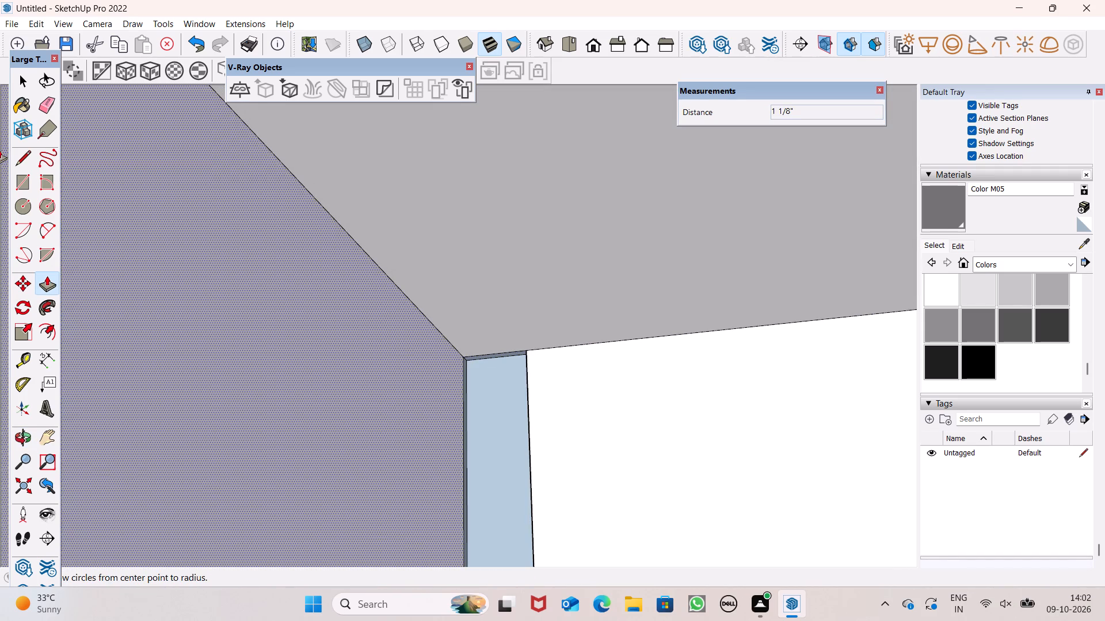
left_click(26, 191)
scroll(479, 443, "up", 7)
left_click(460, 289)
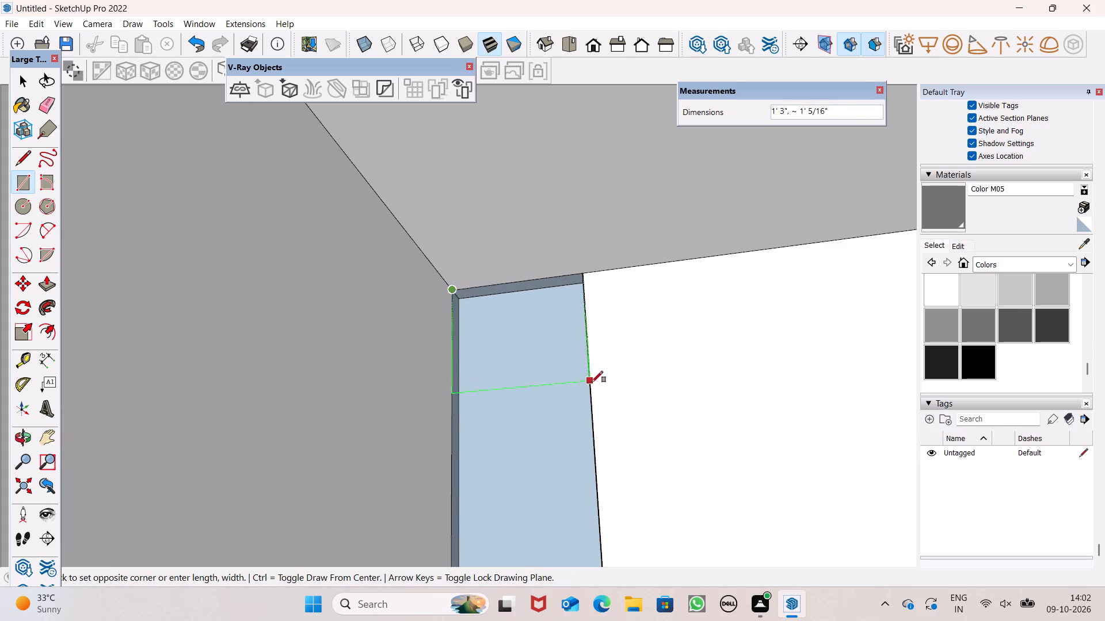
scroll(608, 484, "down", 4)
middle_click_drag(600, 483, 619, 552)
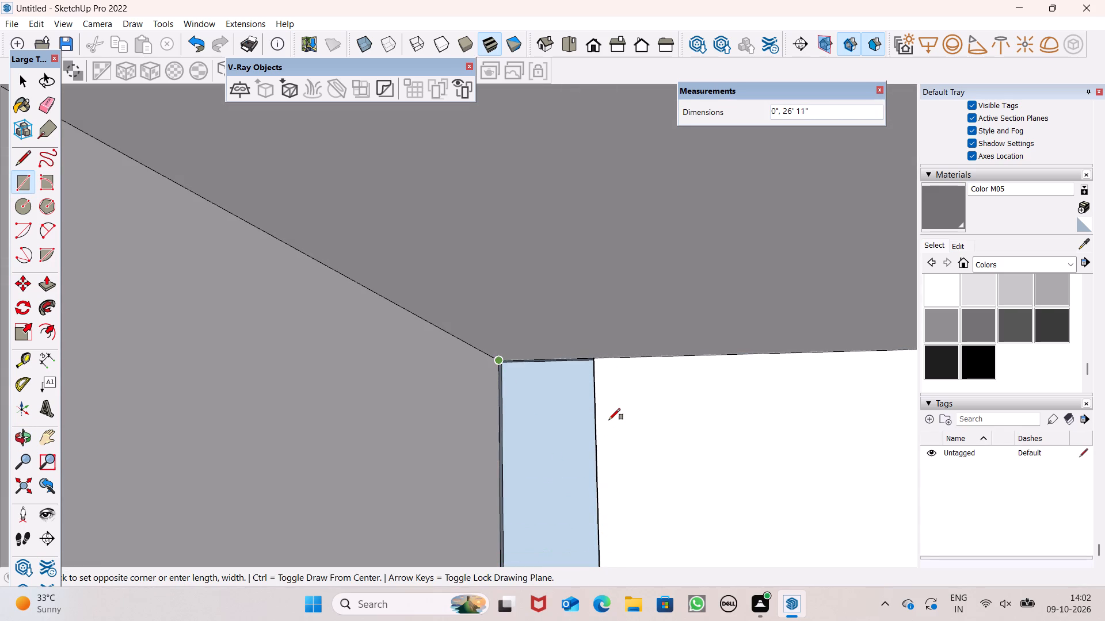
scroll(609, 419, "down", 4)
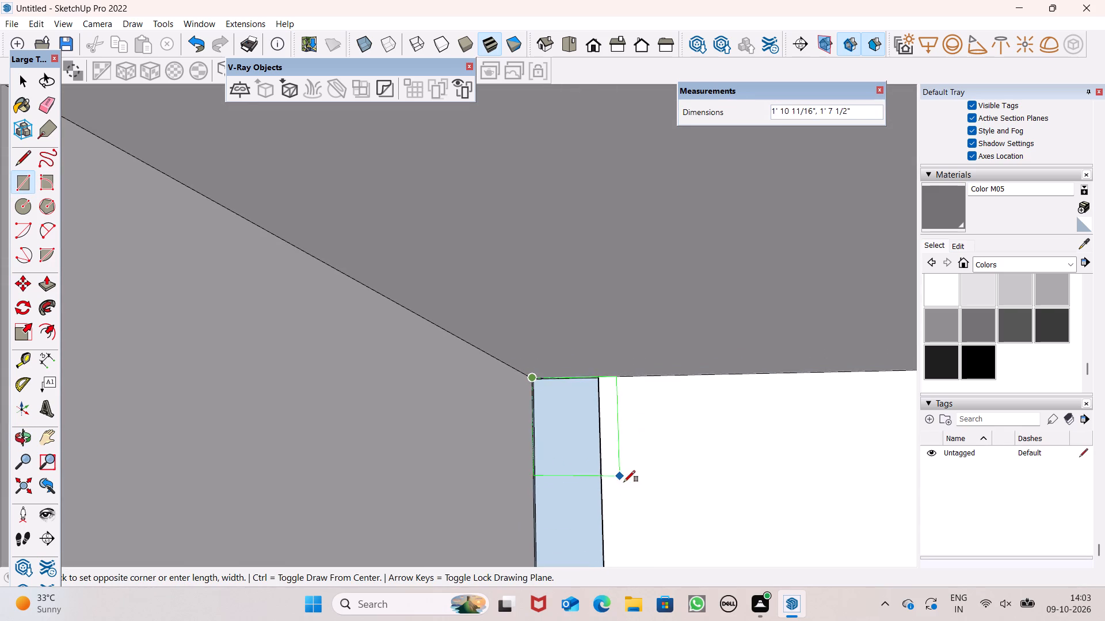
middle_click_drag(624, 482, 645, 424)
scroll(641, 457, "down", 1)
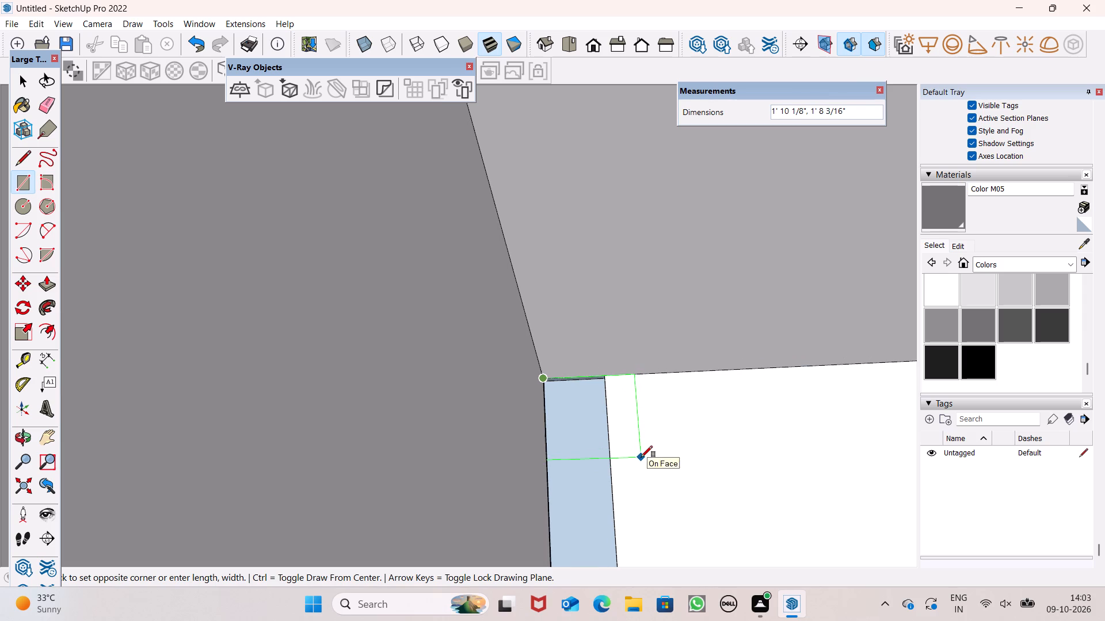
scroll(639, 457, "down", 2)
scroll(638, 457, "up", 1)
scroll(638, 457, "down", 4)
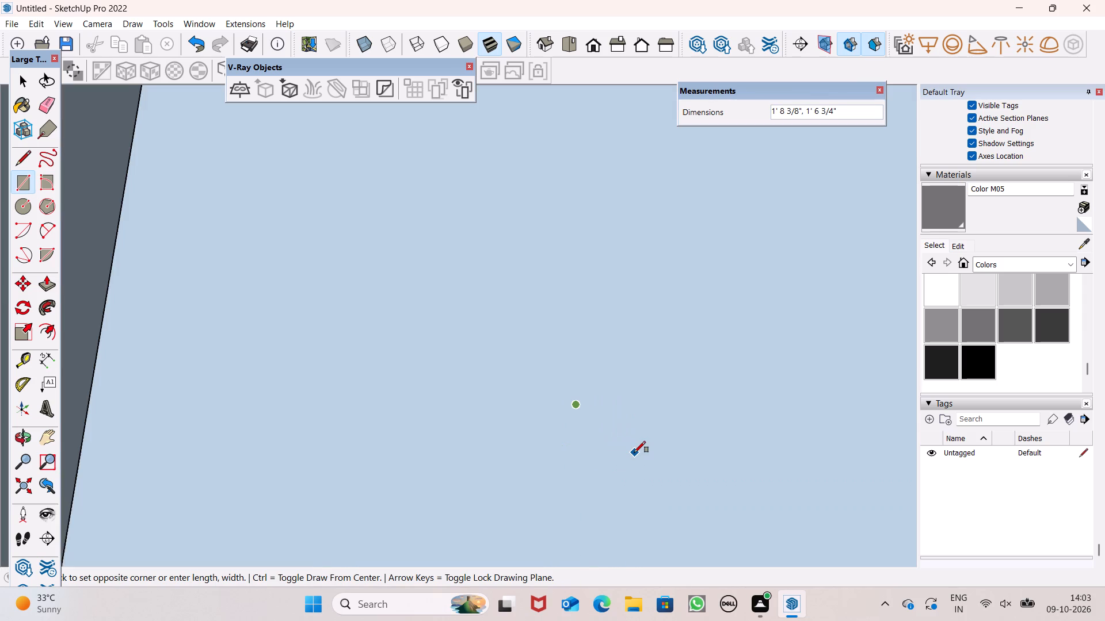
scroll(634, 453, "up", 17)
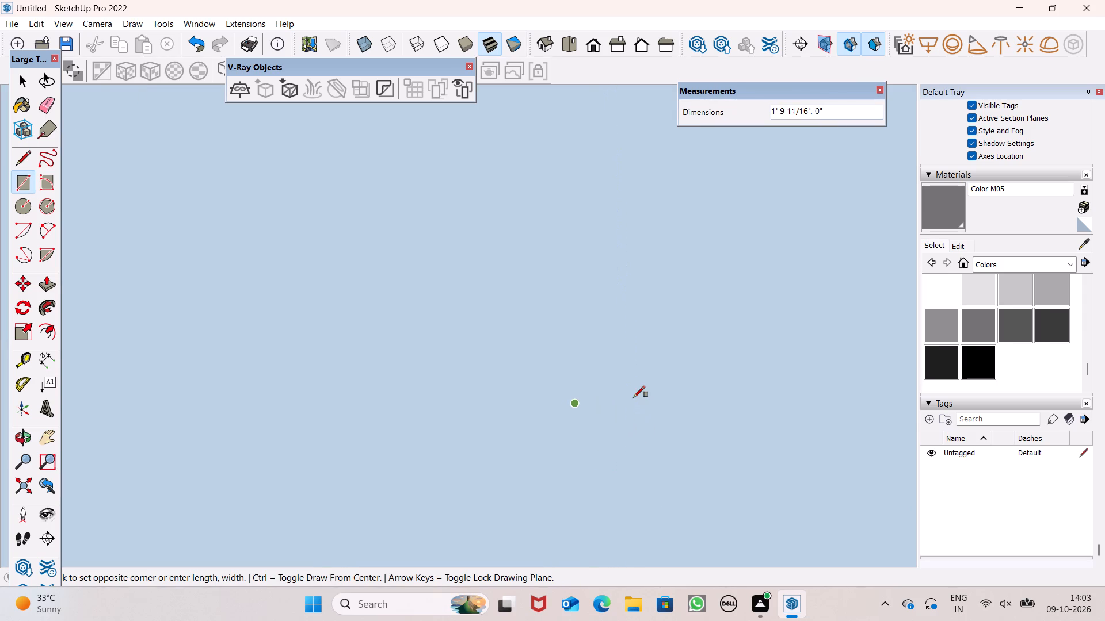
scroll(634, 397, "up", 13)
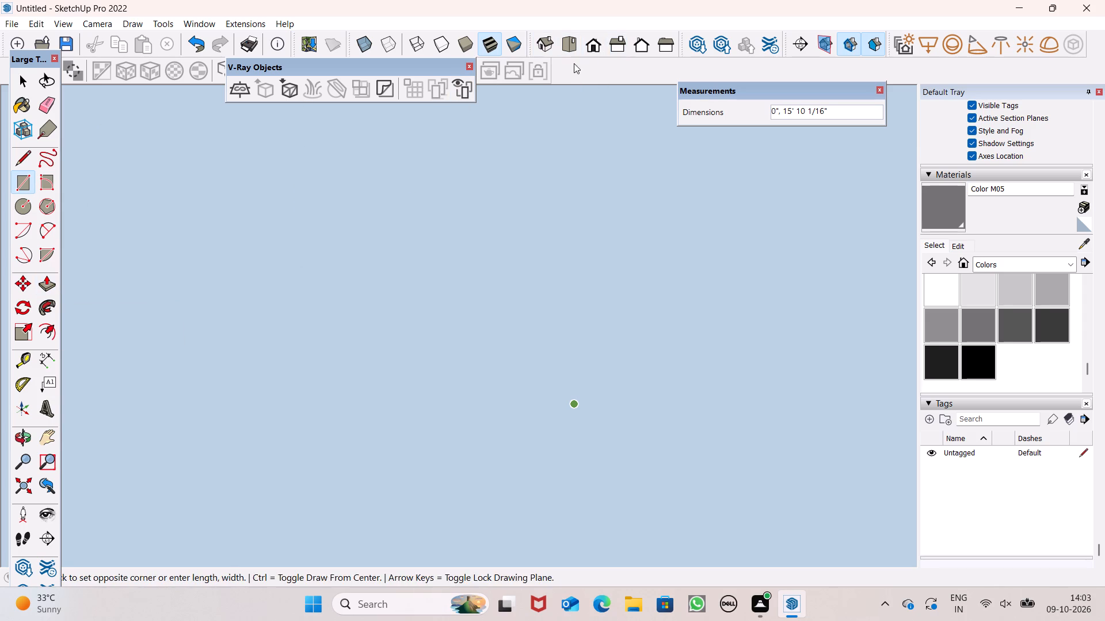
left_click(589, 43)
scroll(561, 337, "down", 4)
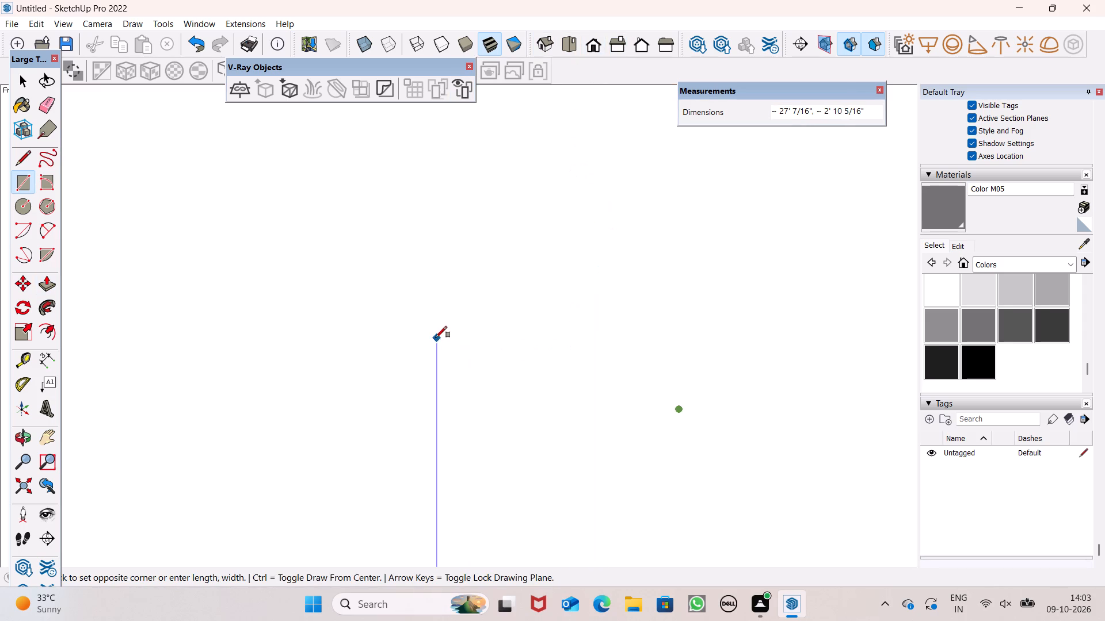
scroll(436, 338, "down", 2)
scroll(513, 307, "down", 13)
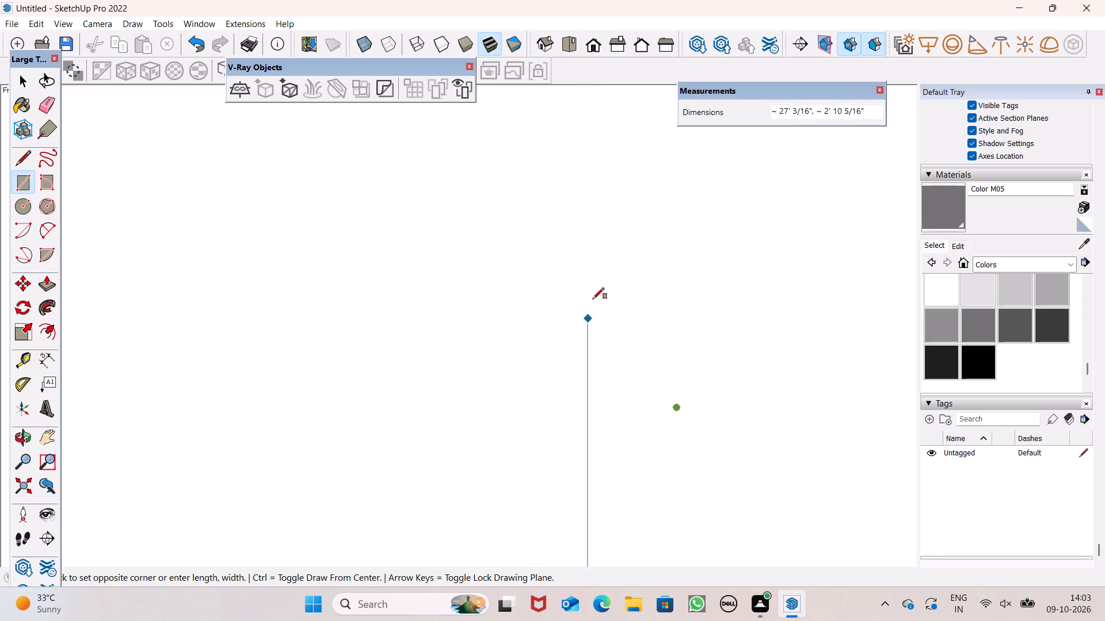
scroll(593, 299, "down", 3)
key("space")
Examine the house's front elevation around the upper window canopy and the room behind its opening.
scroll(590, 380, "down", 2)
scroll(522, 332, "down", 2)
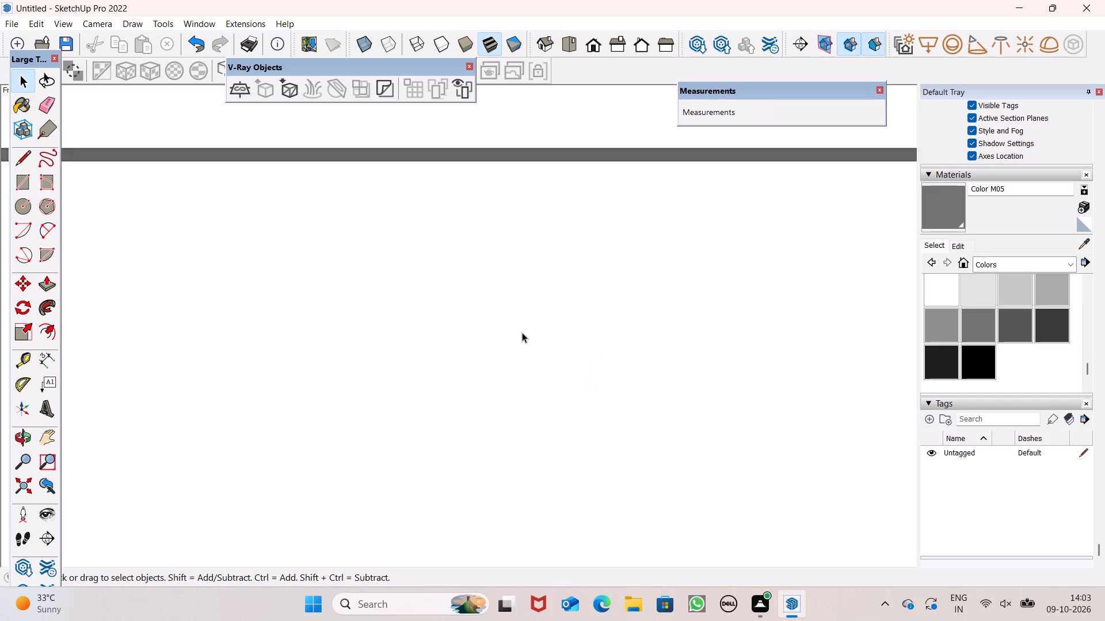
scroll(522, 332, "down", 3)
scroll(522, 334, "up", 1)
scroll(554, 415, "down", 15)
scroll(493, 284, "down", 4)
scroll(601, 37, "down", 6)
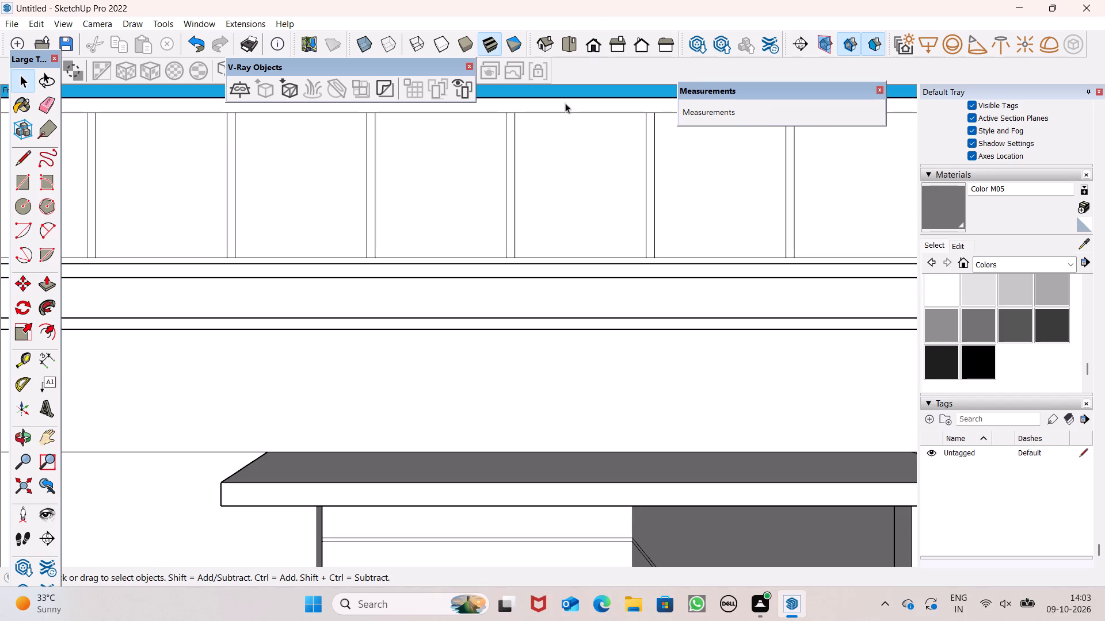
scroll(565, 103, "down", 1)
scroll(451, 228, "down", 7)
scroll(465, 338, "down", 1)
scroll(469, 339, "up", 5)
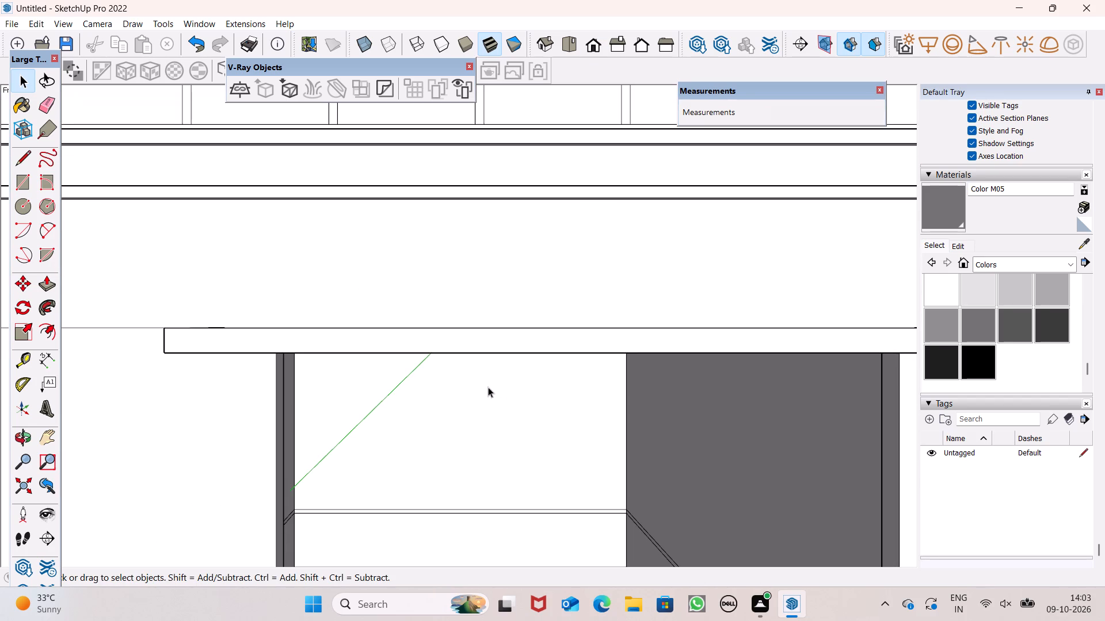
scroll(455, 427, "up", 2)
key("space")
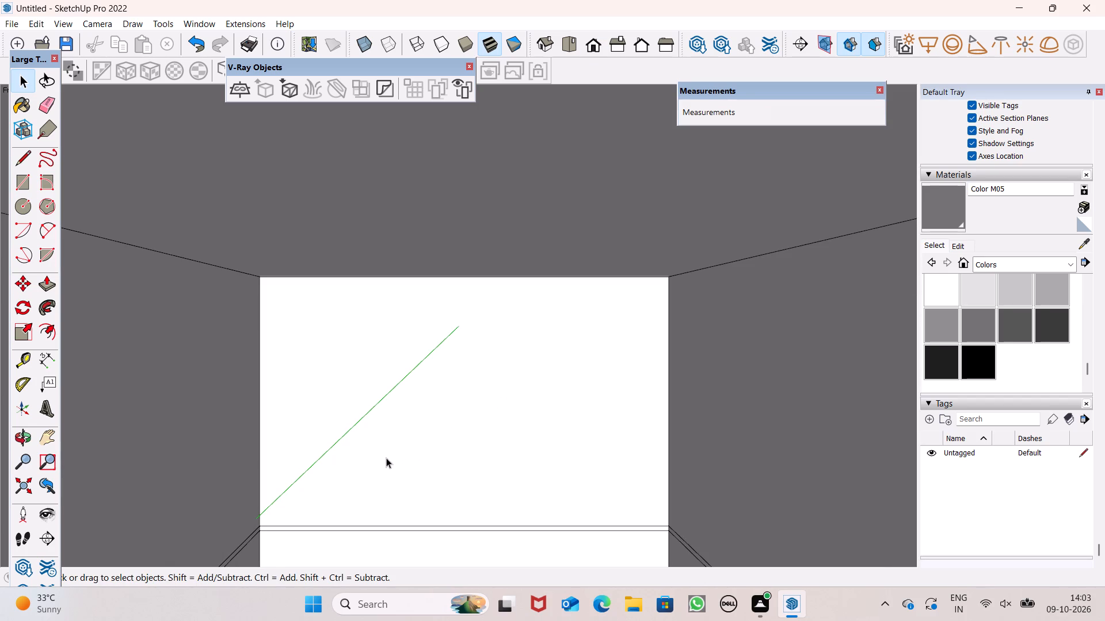
Draw a rectangle about 1' 5 1/4" by 10' over the narrow bluish wall strip inside the upper balcony door opening.
scroll(433, 447, "down", 13)
left_click(227, 434)
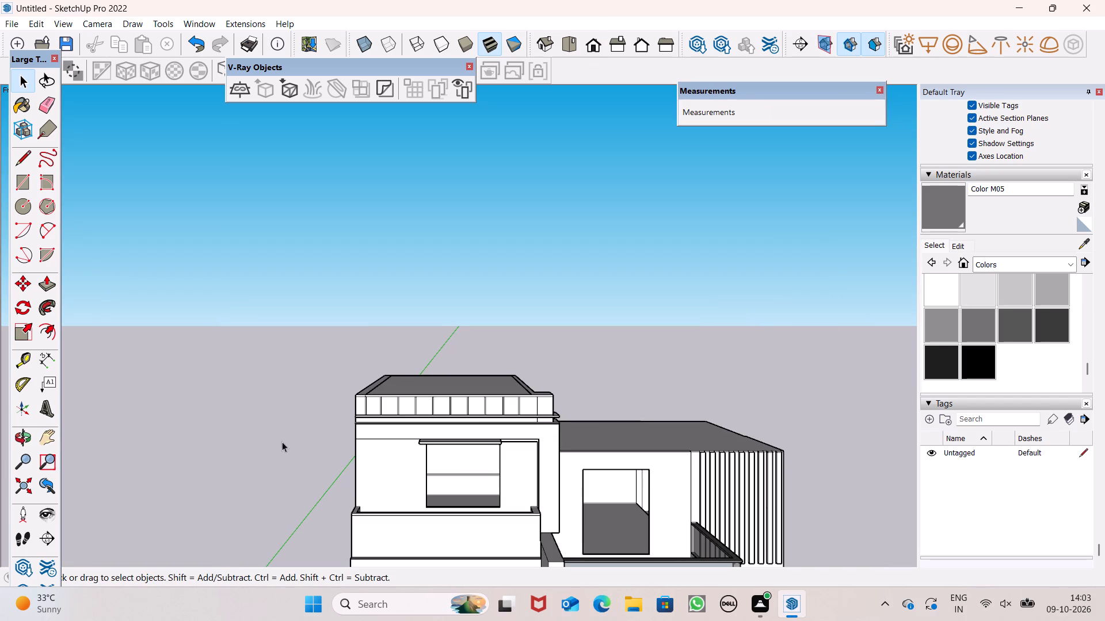
scroll(554, 507, "up", 1)
middle_click_drag(551, 507, 394, 453)
scroll(672, 535, "up", 6)
scroll(585, 509, "up", 5)
middle_click_drag(585, 505, 593, 524)
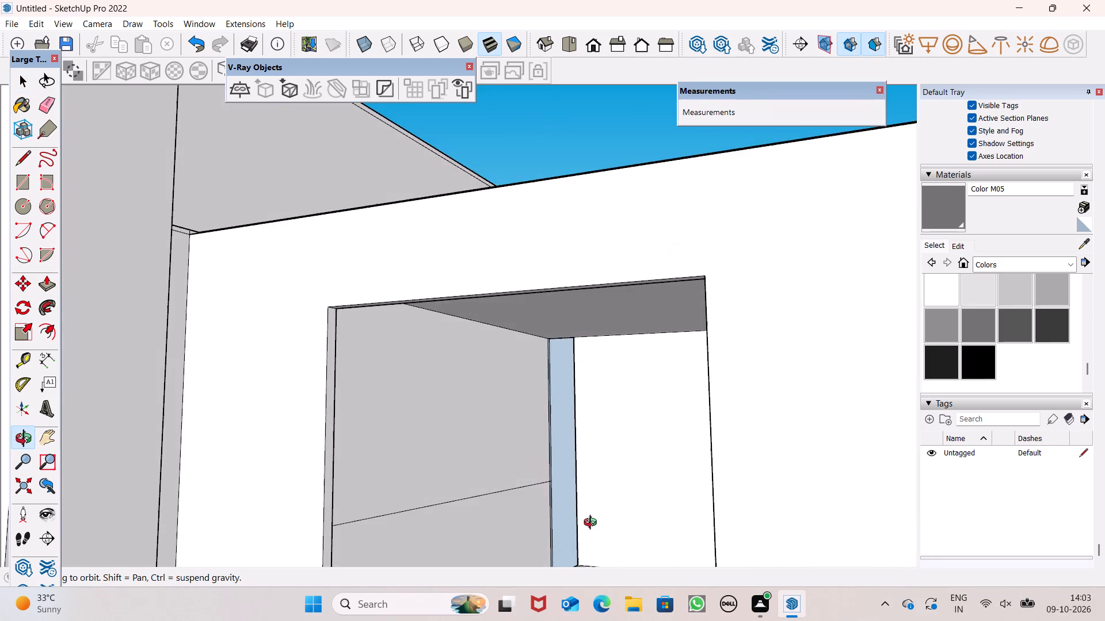
middle_click_drag(593, 524, 595, 532)
scroll(597, 504, "down", 3)
middle_click_drag(606, 510, 623, 490)
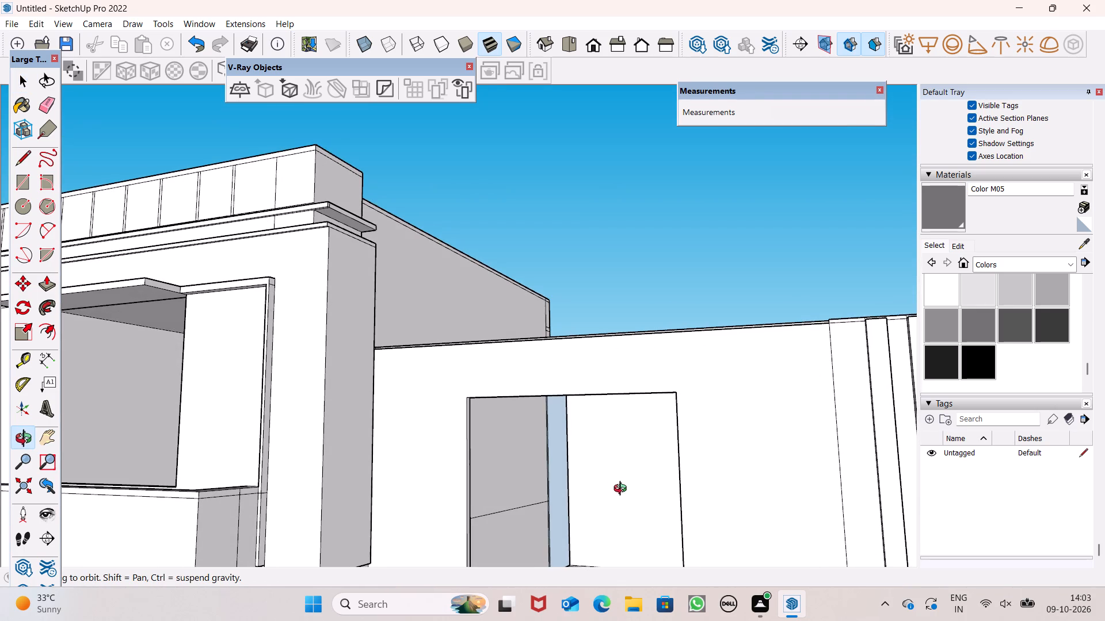
middle_click_drag(623, 490, 604, 479)
scroll(601, 479, "up", 1)
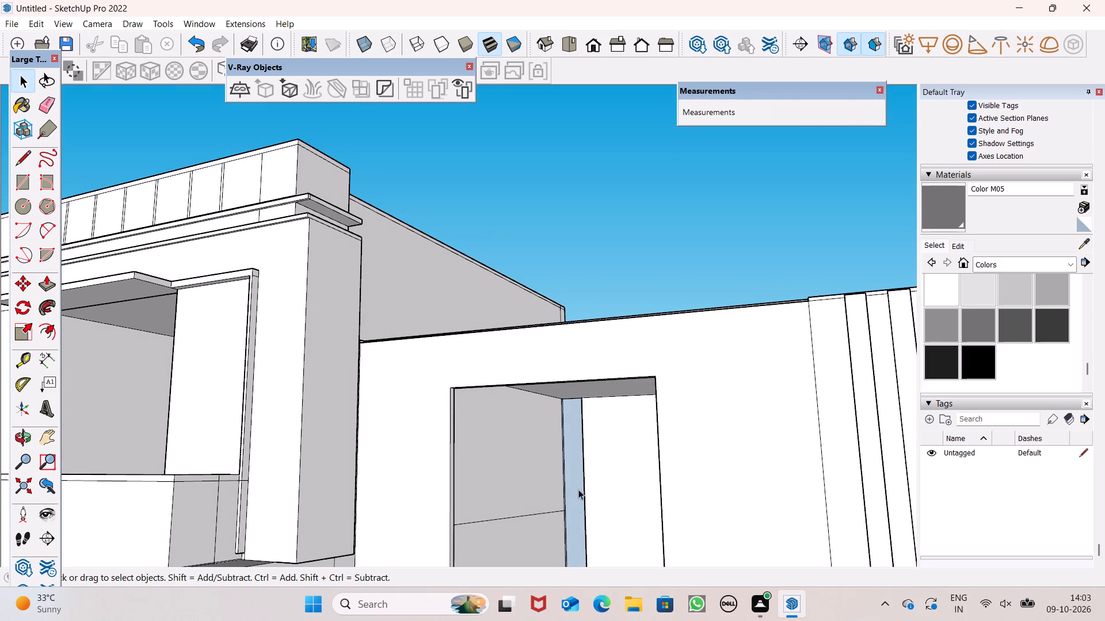
scroll(578, 489, "down", 1)
middle_click_drag(564, 522, 578, 524)
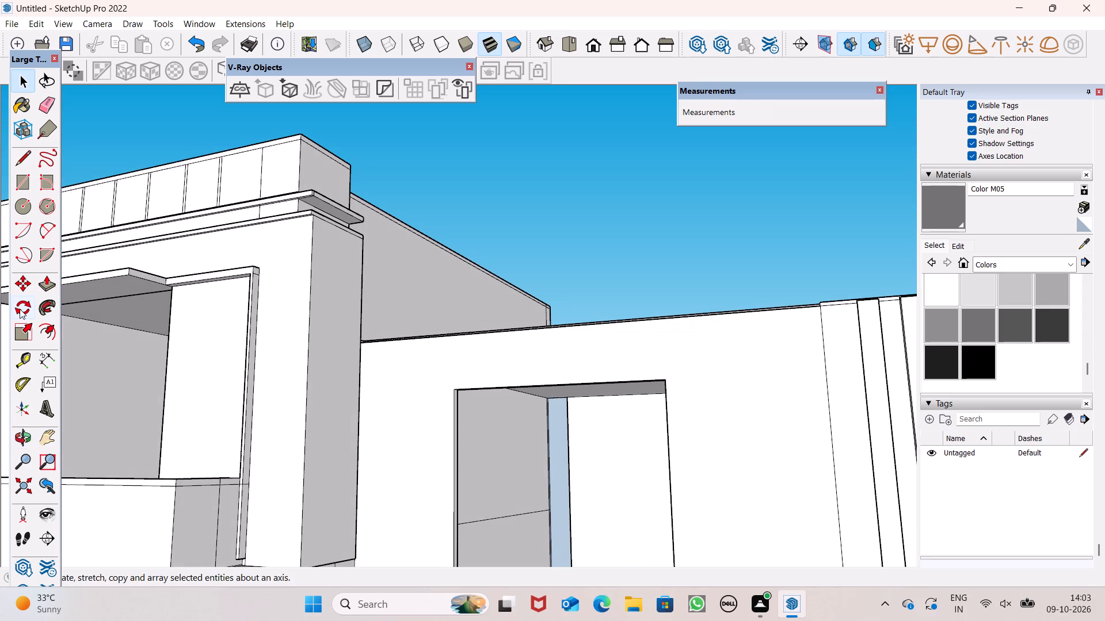
left_click(27, 184)
scroll(542, 400, "up", 4)
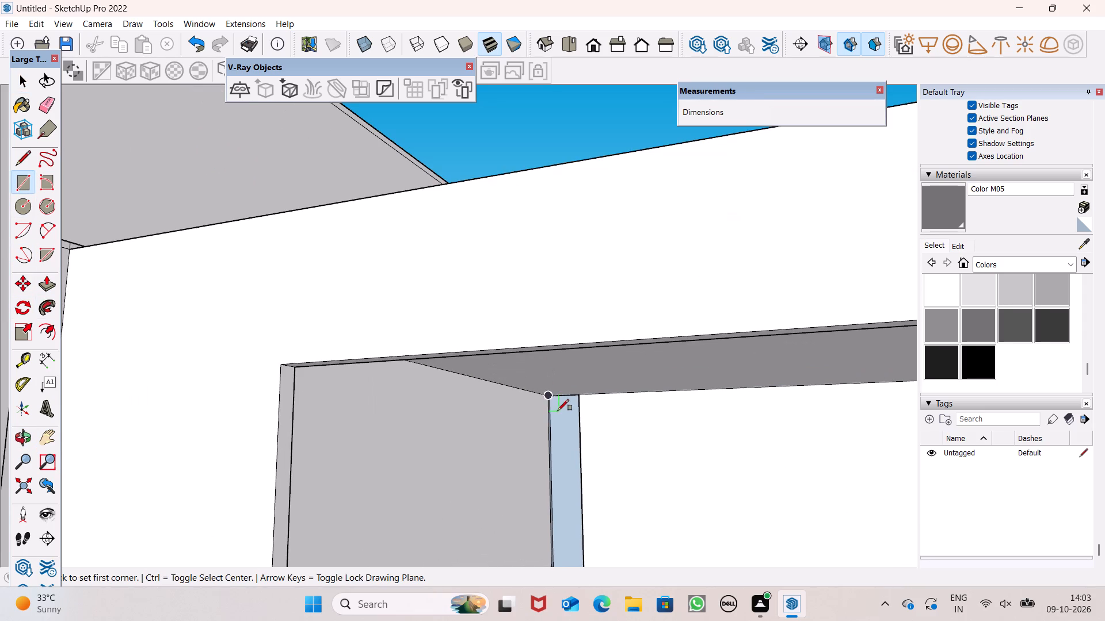
left_click(551, 398)
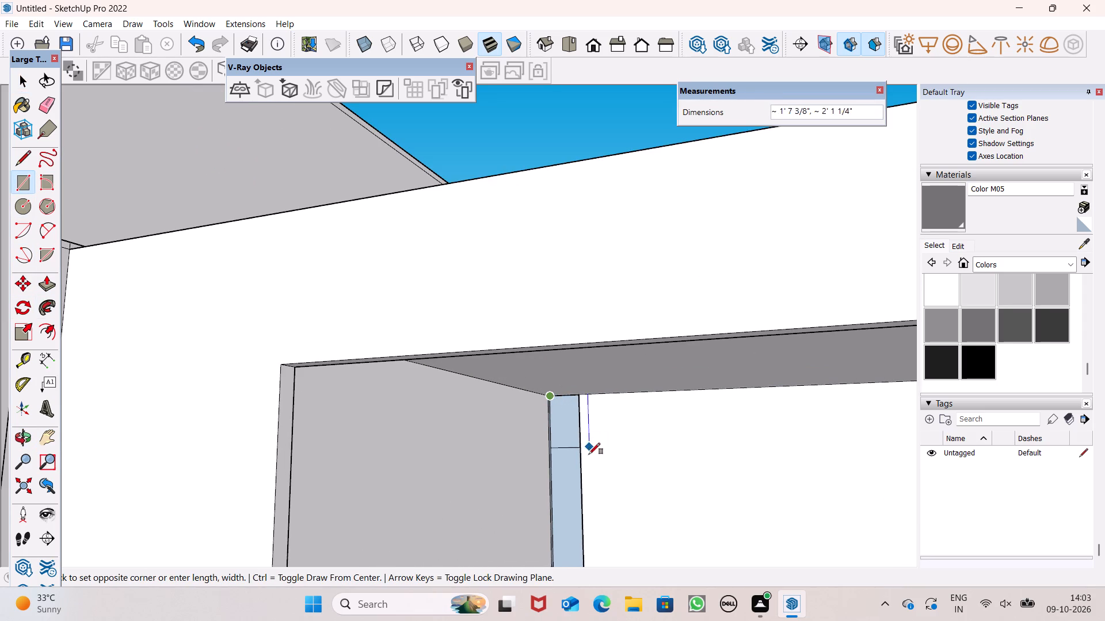
scroll(584, 509, "down", 3)
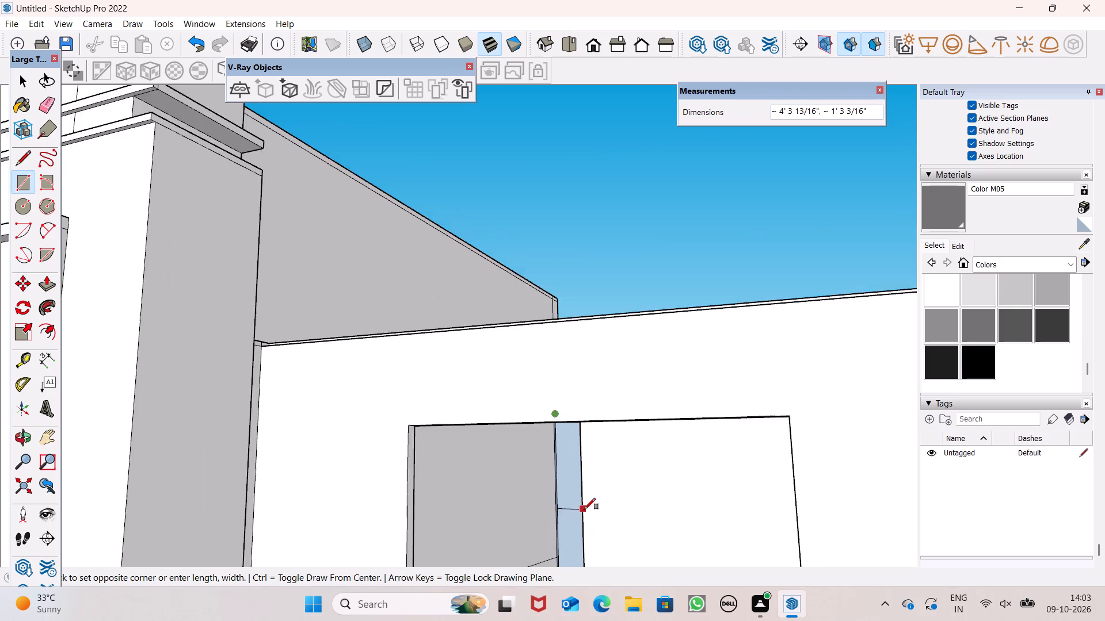
scroll(589, 531, "down", 2)
middle_click_drag(590, 531, 601, 549)
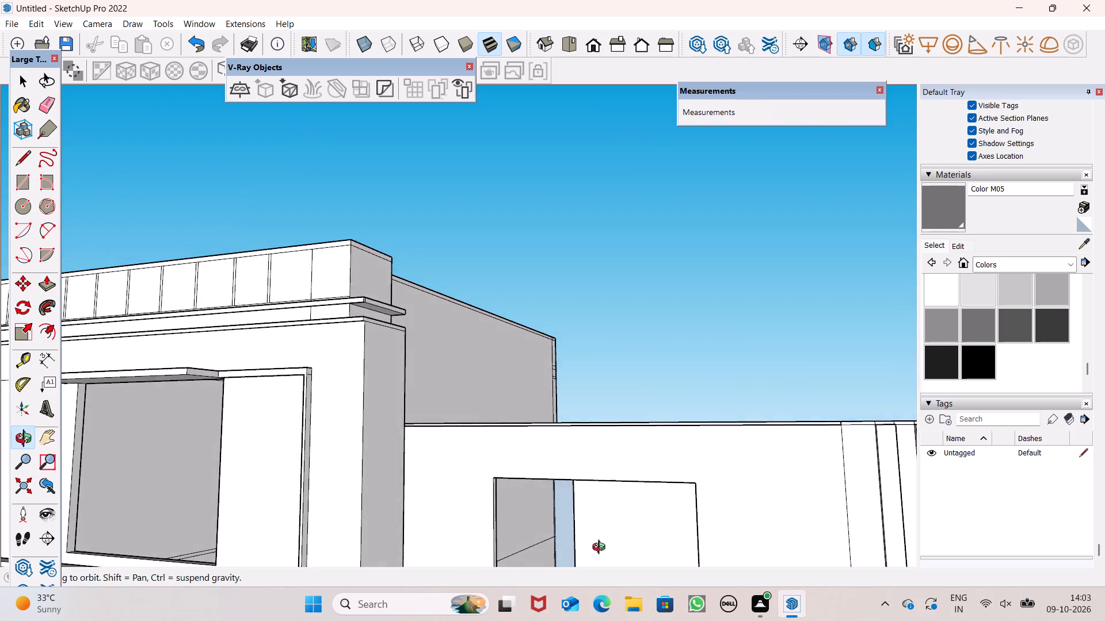
middle_click_drag(601, 549, 604, 551)
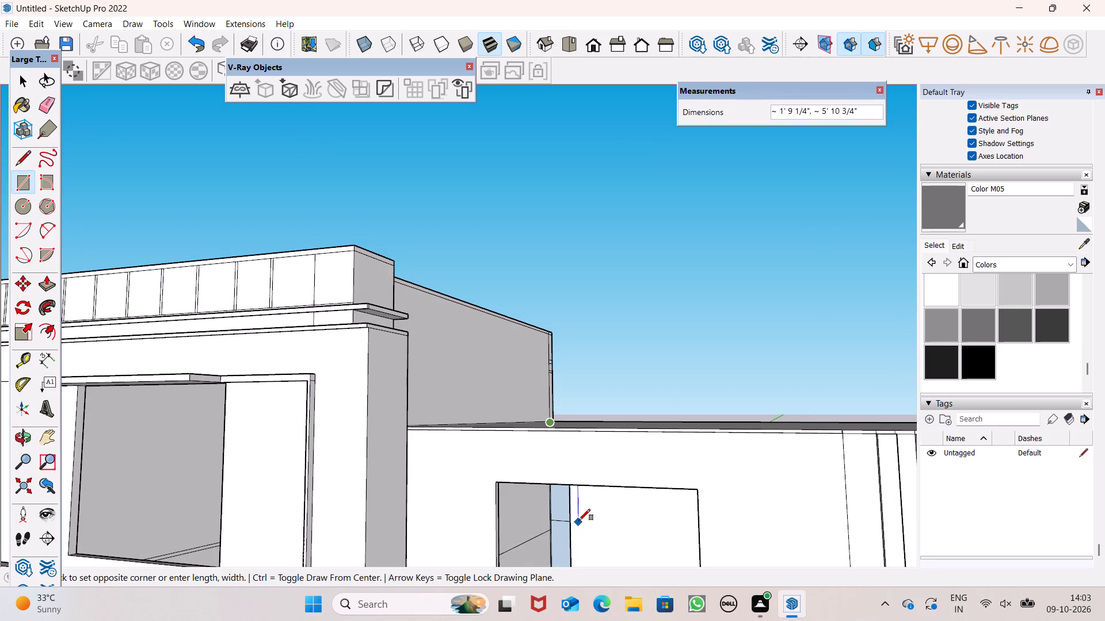
scroll(584, 517, "down", 8)
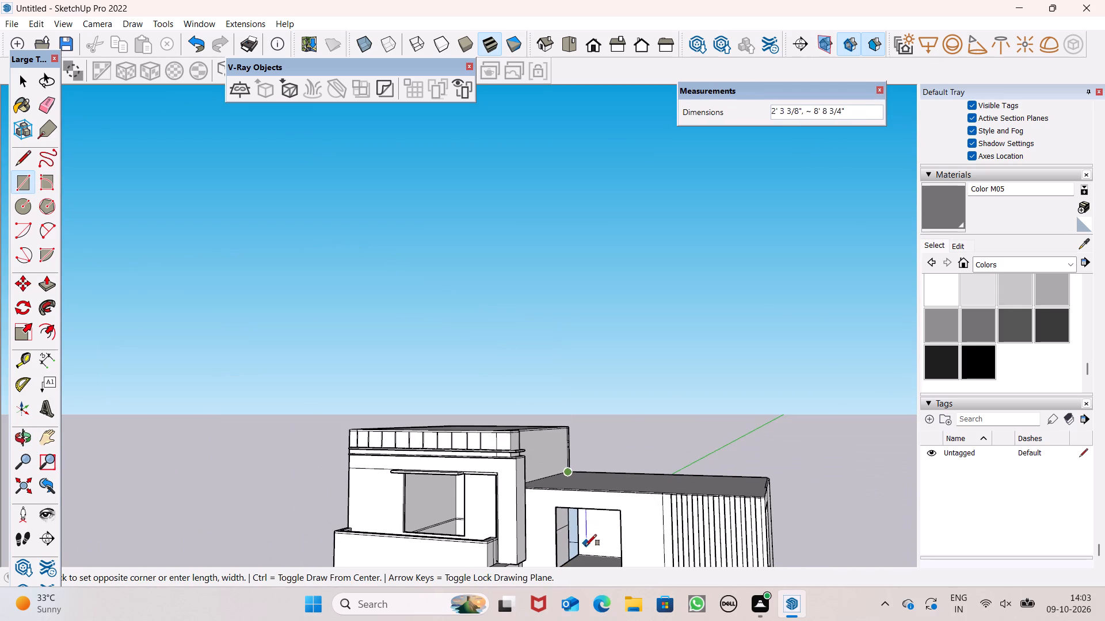
scroll(579, 552, "up", 8)
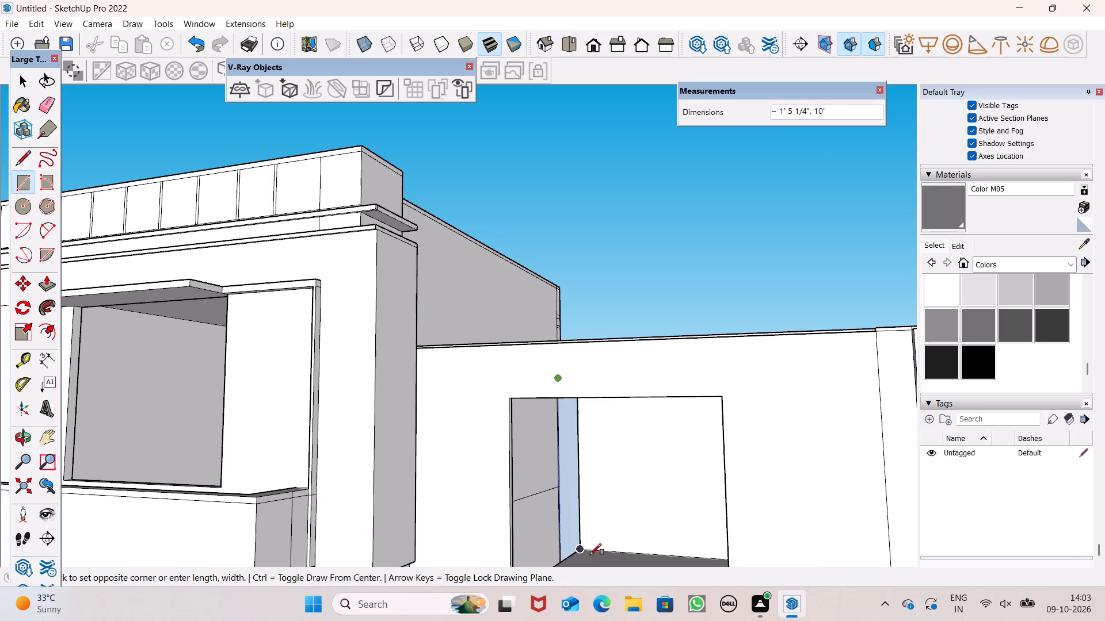
left_click(584, 543)
middle_click_drag(586, 550, 586, 551)
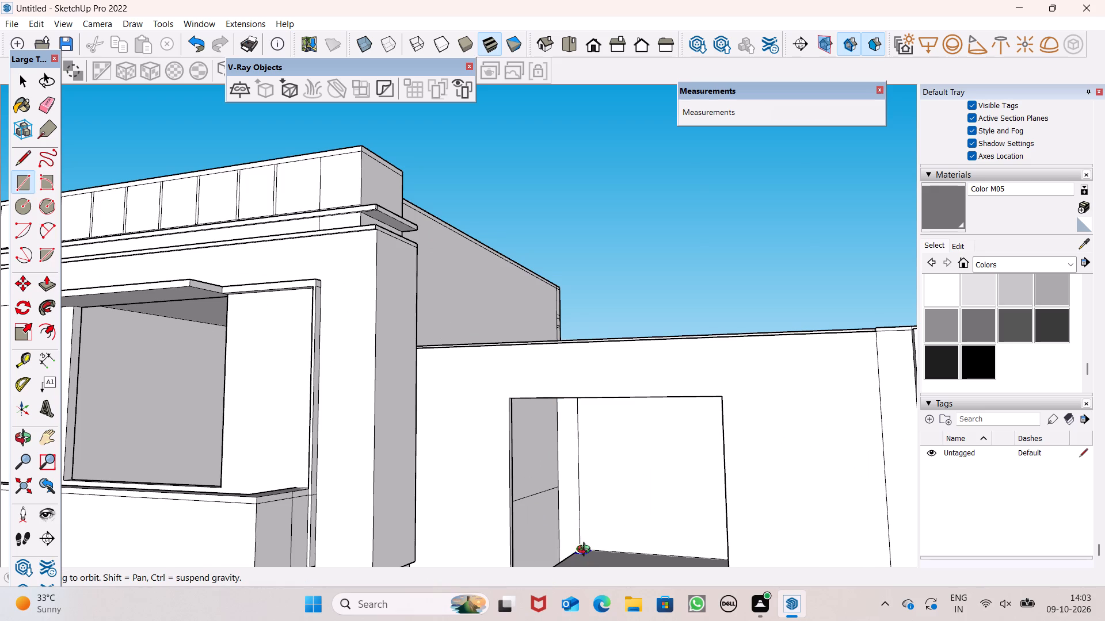
middle_click_drag(586, 551, 544, 531)
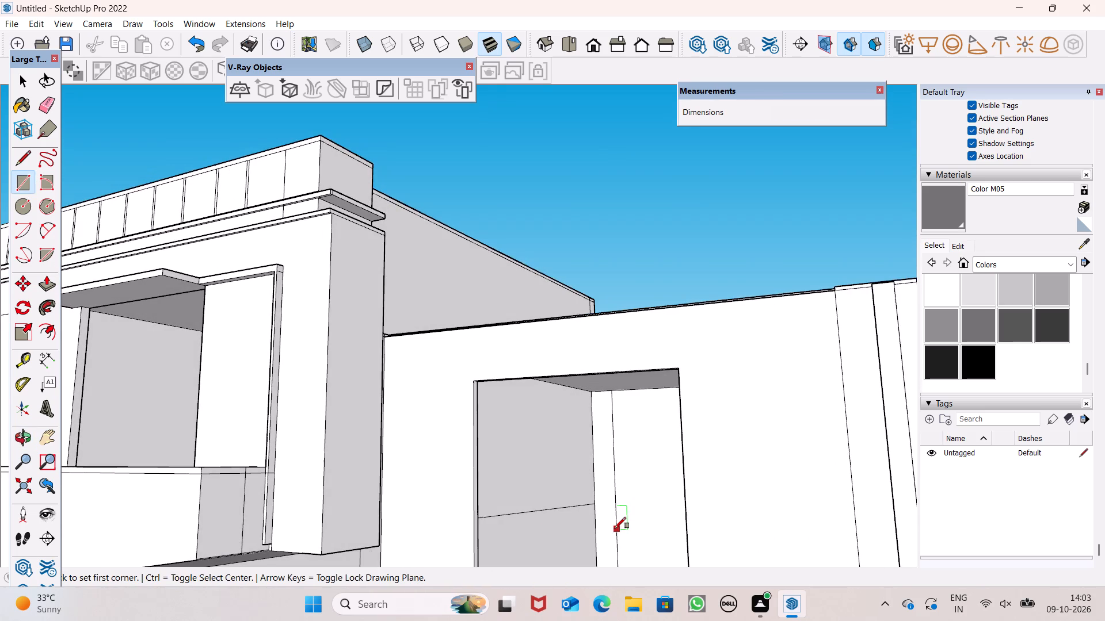
scroll(615, 528, "down", 1)
scroll(615, 528, "up", 3)
middle_click_drag(623, 490, 608, 532)
scroll(622, 490, "up", 1)
key("space")
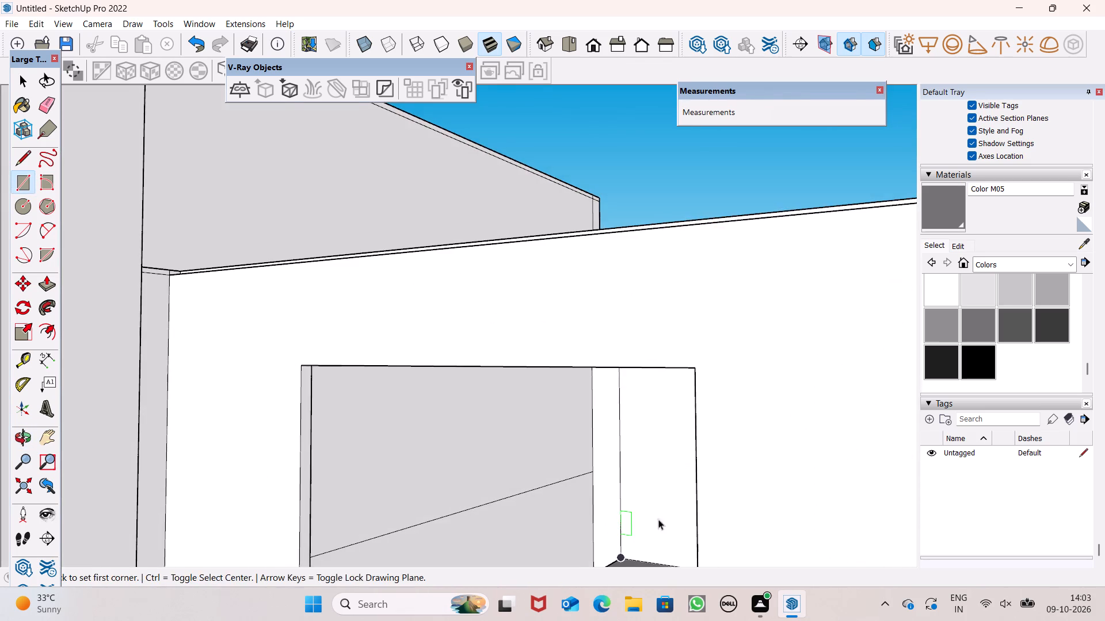
Examine the upper storey from above, around the roof parapet, the window canopy and the balcony door opening.
scroll(689, 491, "down", 9)
scroll(478, 517, "up", 1)
middle_click_drag(478, 517, 576, 573)
scroll(478, 517, "down", 1)
scroll(517, 365, "down", 6)
middle_click_drag(534, 394, 555, 445)
scroll(542, 392, "up", 8)
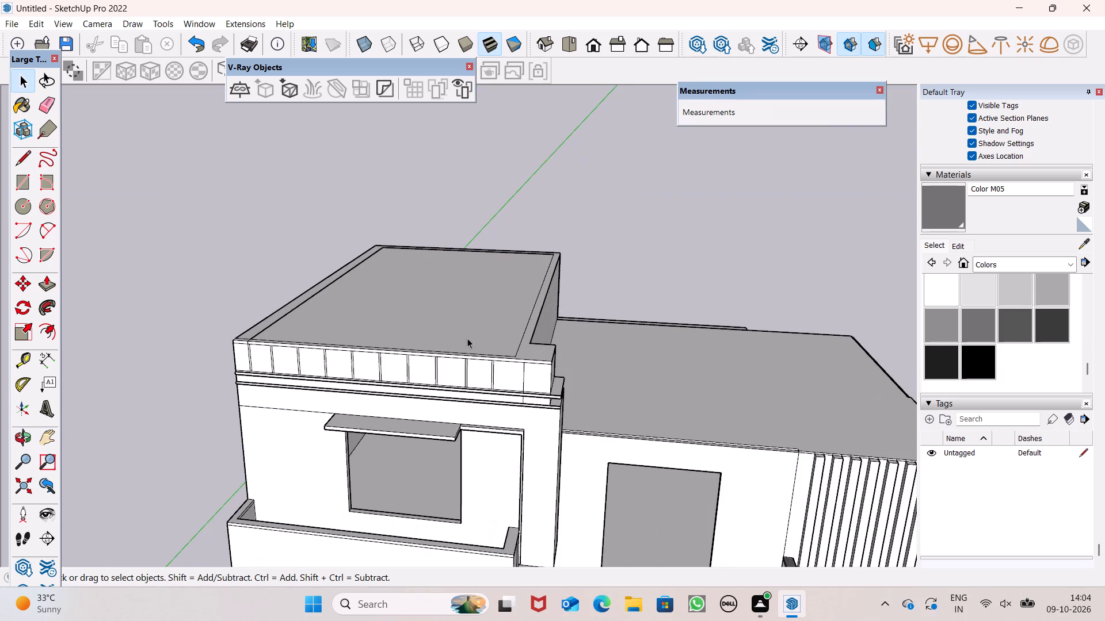
scroll(504, 378, "up", 1)
scroll(561, 391, "up", 5)
middle_click_drag(561, 390, 595, 373)
scroll(592, 352, "down", 3)
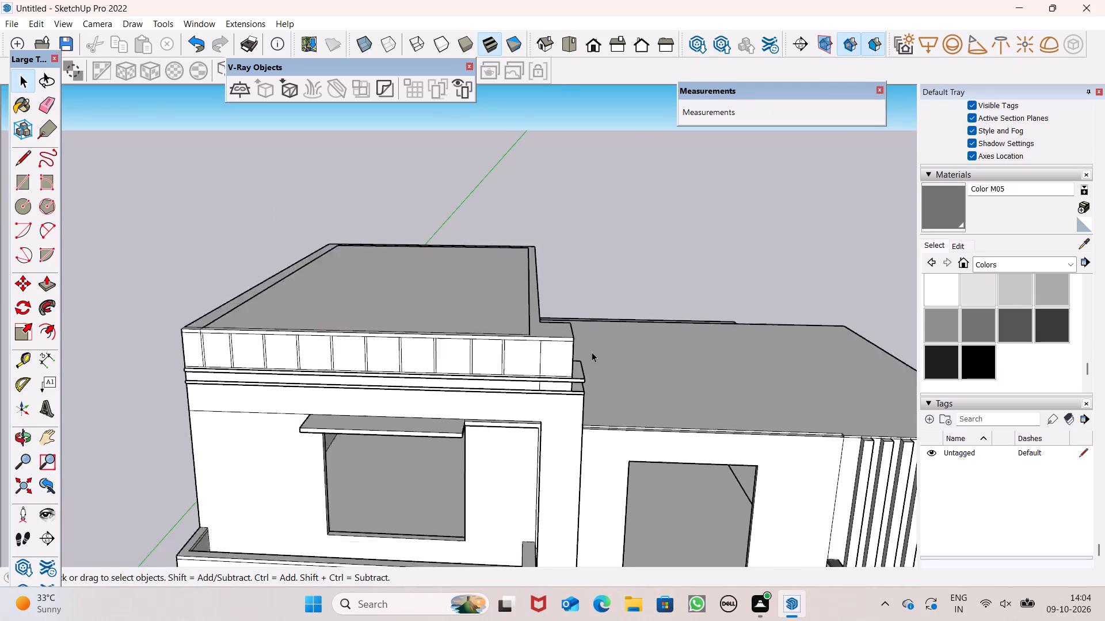
scroll(592, 352, "down", 3)
scroll(562, 333, "up", 6)
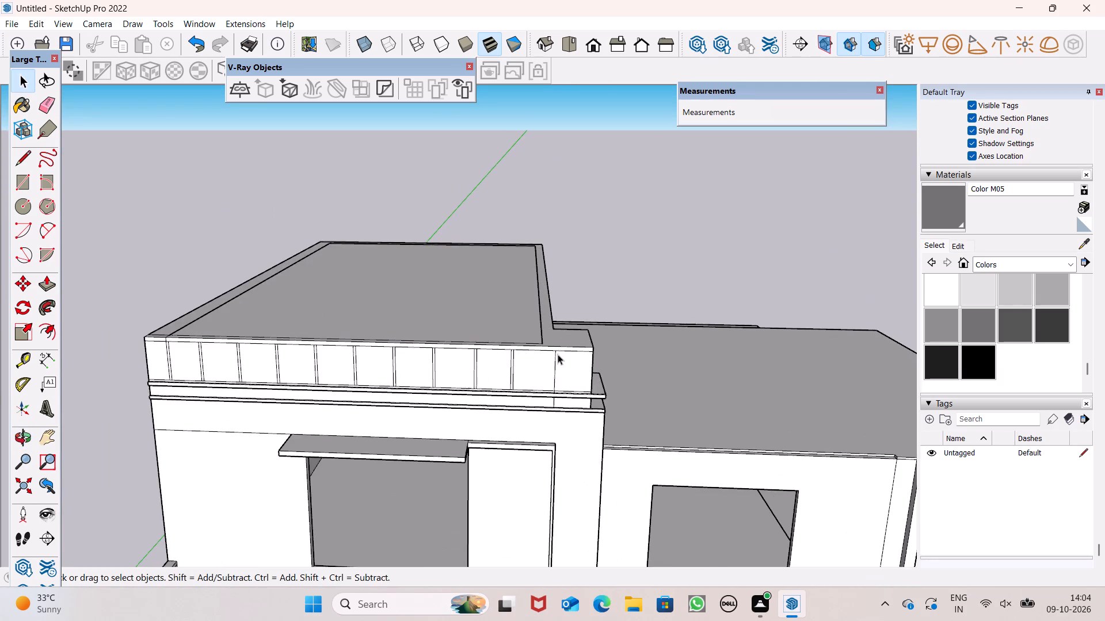
scroll(558, 354, "up", 3)
middle_click_drag(573, 435, 571, 384)
scroll(621, 361, "down", 3)
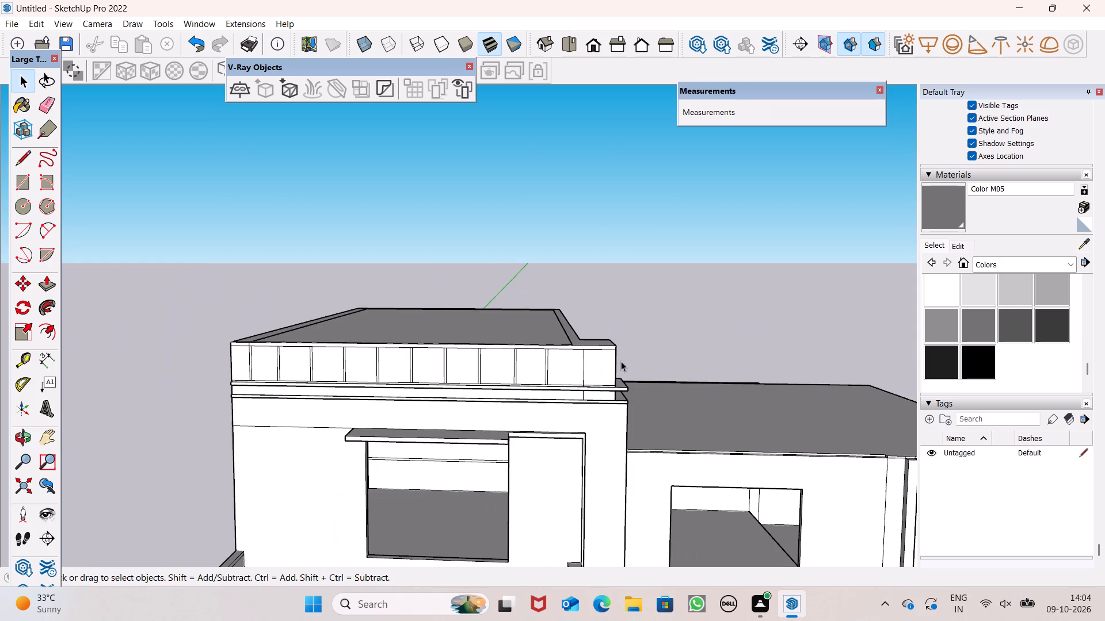
scroll(622, 366, "up", 1)
middle_click_drag(622, 366, 612, 384)
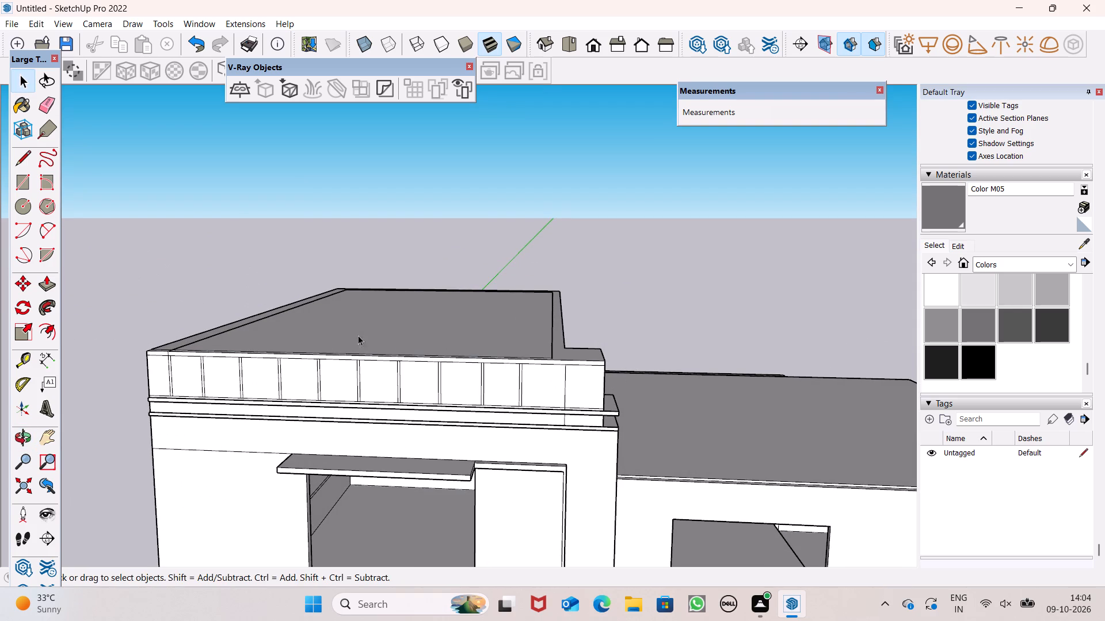
Erase the stray vertical line at the front parapet's corner end and the top edge segments across the first two upright strips.
scroll(194, 358, "up", 6)
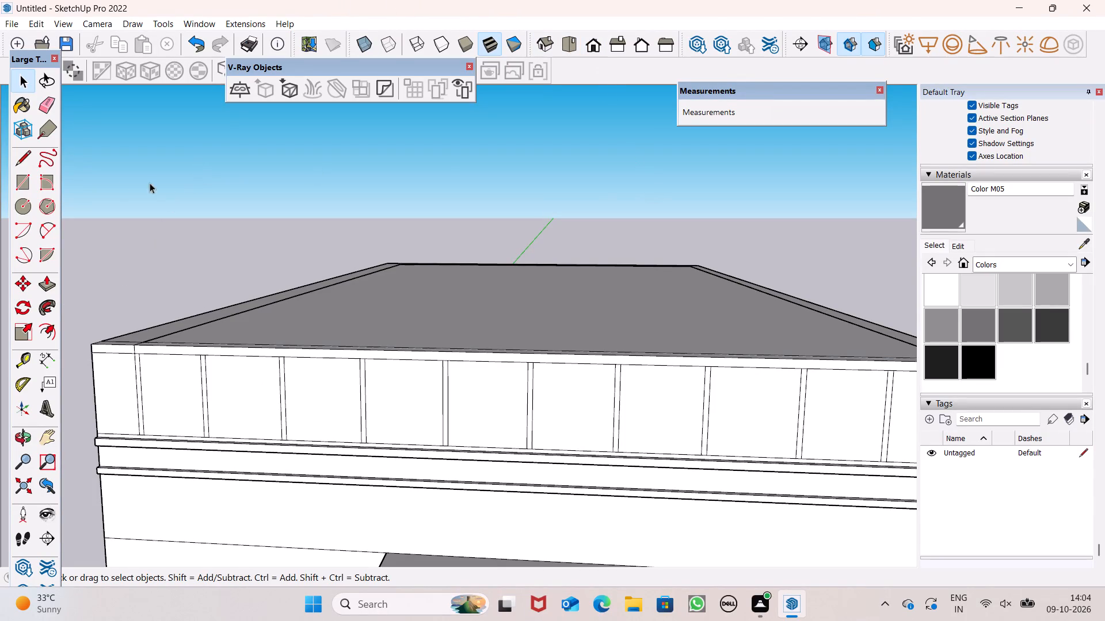
left_click(53, 111)
scroll(198, 412, "up", 4)
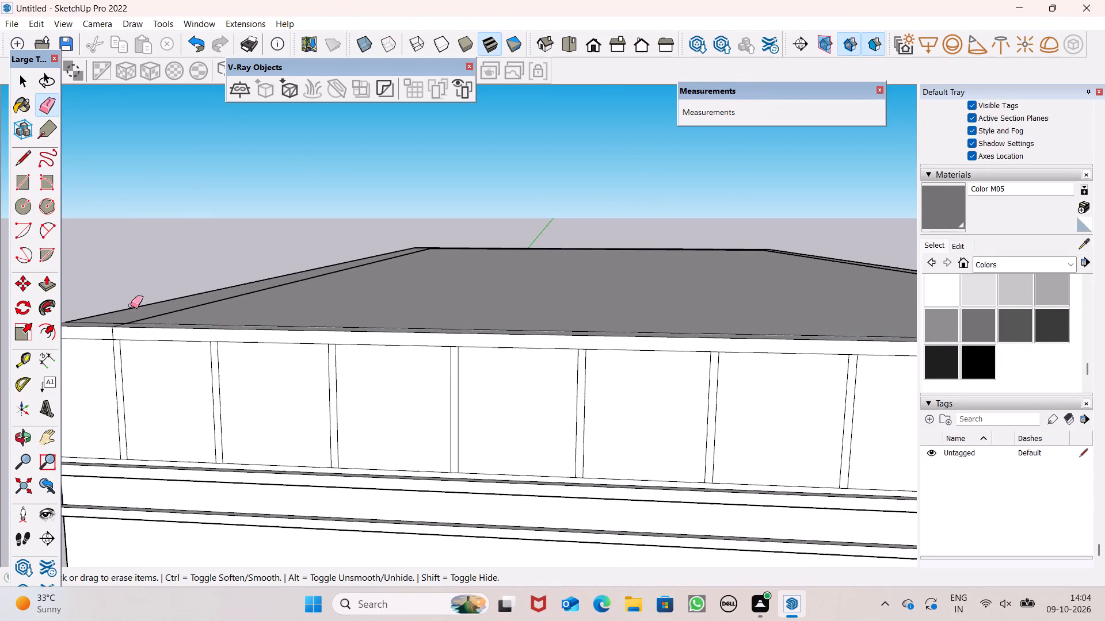
scroll(215, 352, "up", 1)
scroll(215, 352, "down", 1)
scroll(106, 362, "up", 2)
scroll(106, 362, "down", 1)
scroll(106, 362, "up", 1)
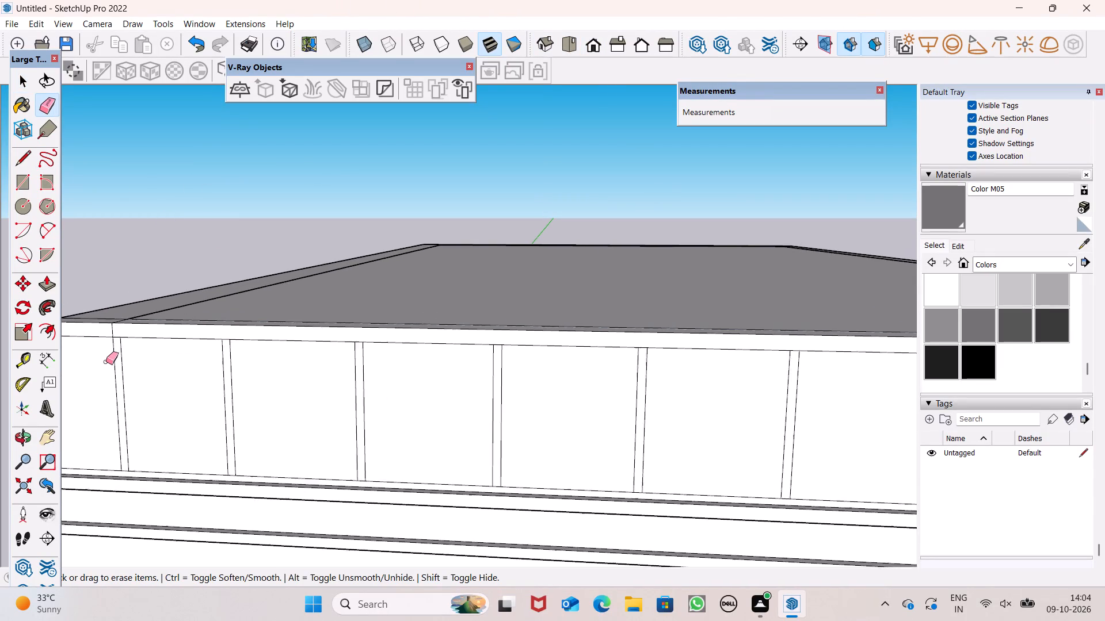
scroll(106, 362, "up", 6)
left_click_drag(112, 323, 115, 323)
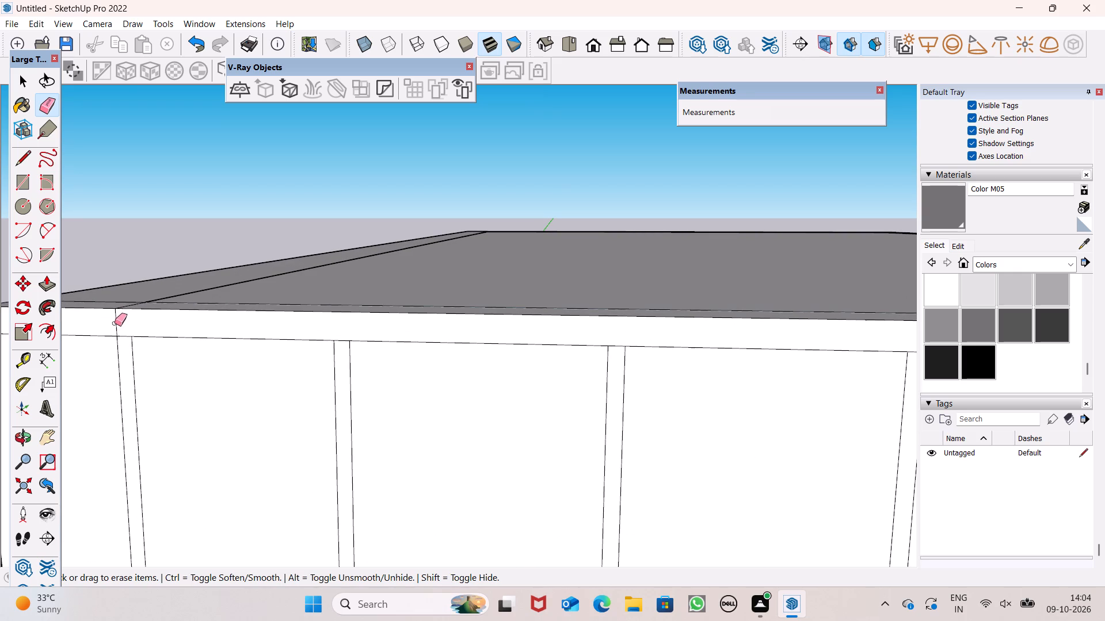
left_click_drag(115, 323, 115, 328)
scroll(129, 355, "up", 7)
left_click_drag(117, 313, 117, 323)
scroll(198, 272, "down", 4)
scroll(473, 328, "up", 4)
scroll(471, 328, "down", 1)
scroll(471, 328, "up", 1)
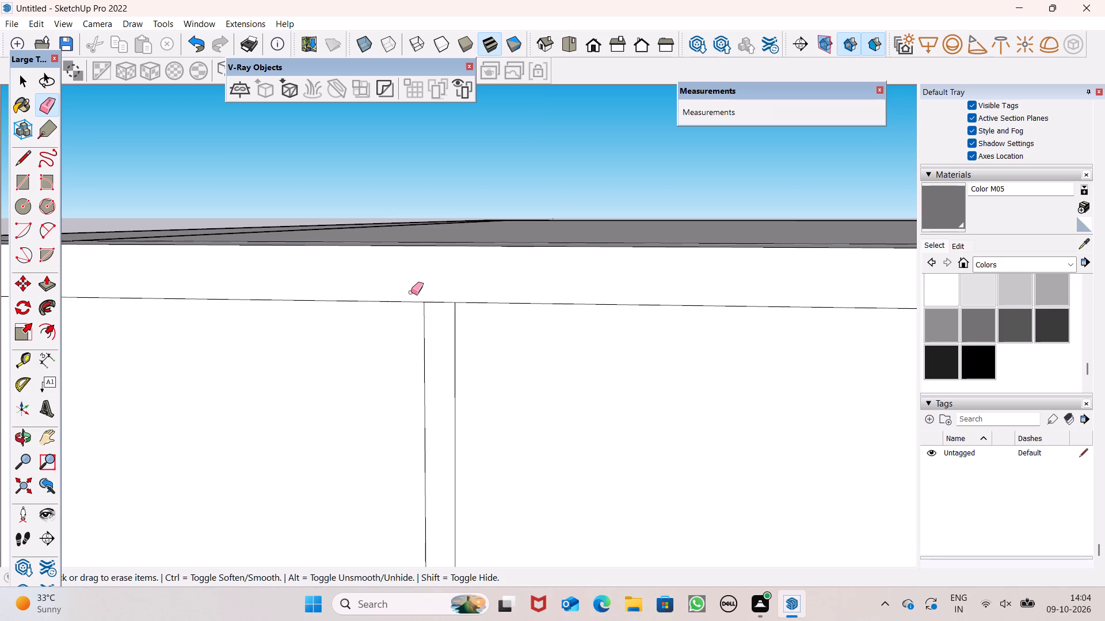
left_click_drag(432, 296, 433, 301)
scroll(397, 289, "down", 10)
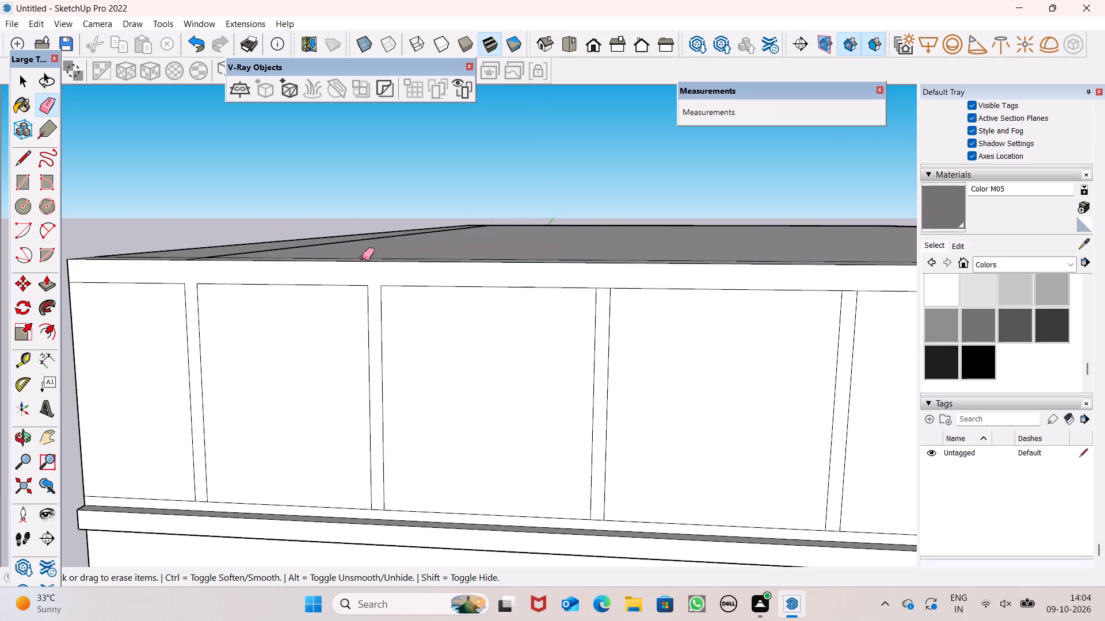
Erase the bottom edge segments across the first three upright strips of the front parapet.
scroll(206, 568, "up", 4)
scroll(186, 487, "up", 4)
scroll(222, 494, "down", 1)
scroll(223, 491, "up", 1)
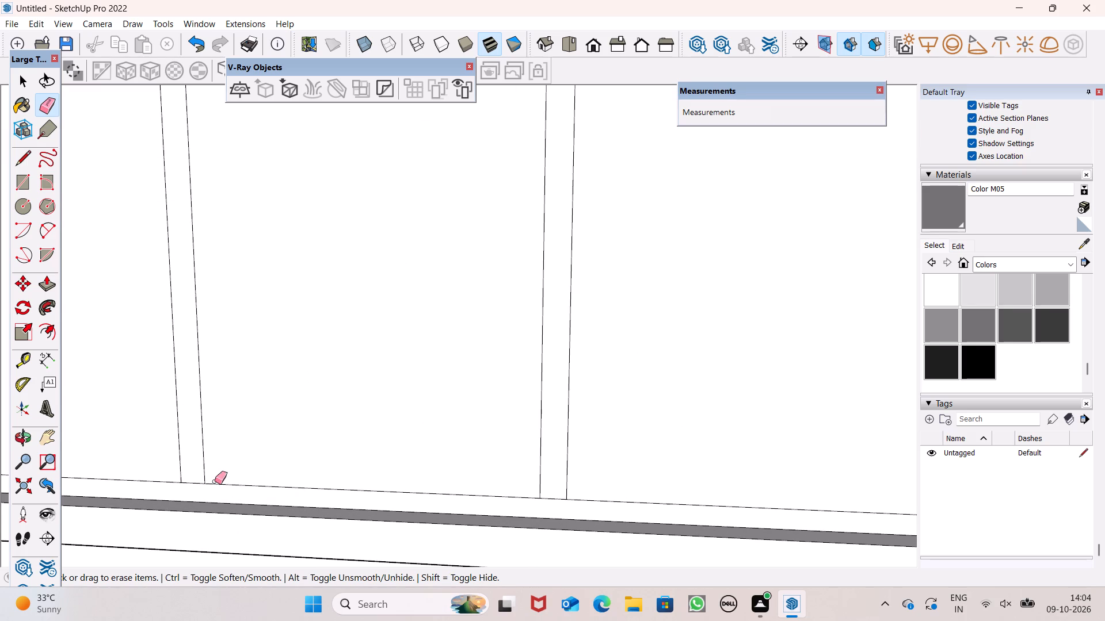
left_click(190, 478)
left_click_drag(186, 476, 190, 484)
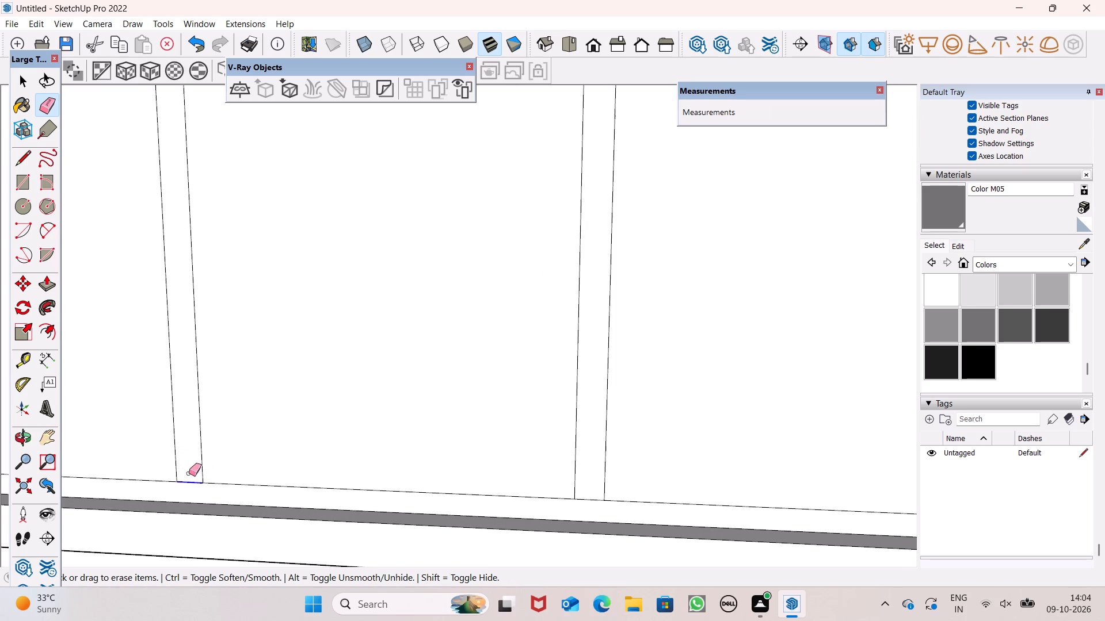
scroll(71, 476, "down", 5)
scroll(212, 484, "down", 5)
scroll(349, 505, "up", 4)
scroll(303, 464, "up", 3)
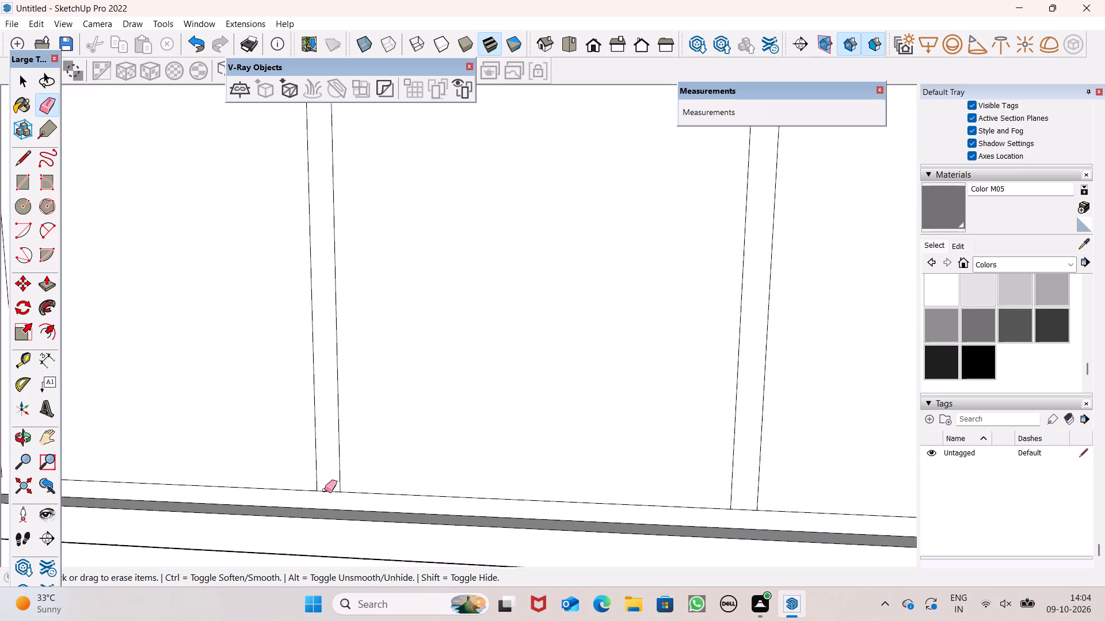
scroll(325, 490, "up", 4)
left_click_drag(337, 488, 330, 501)
scroll(249, 461, "down", 7)
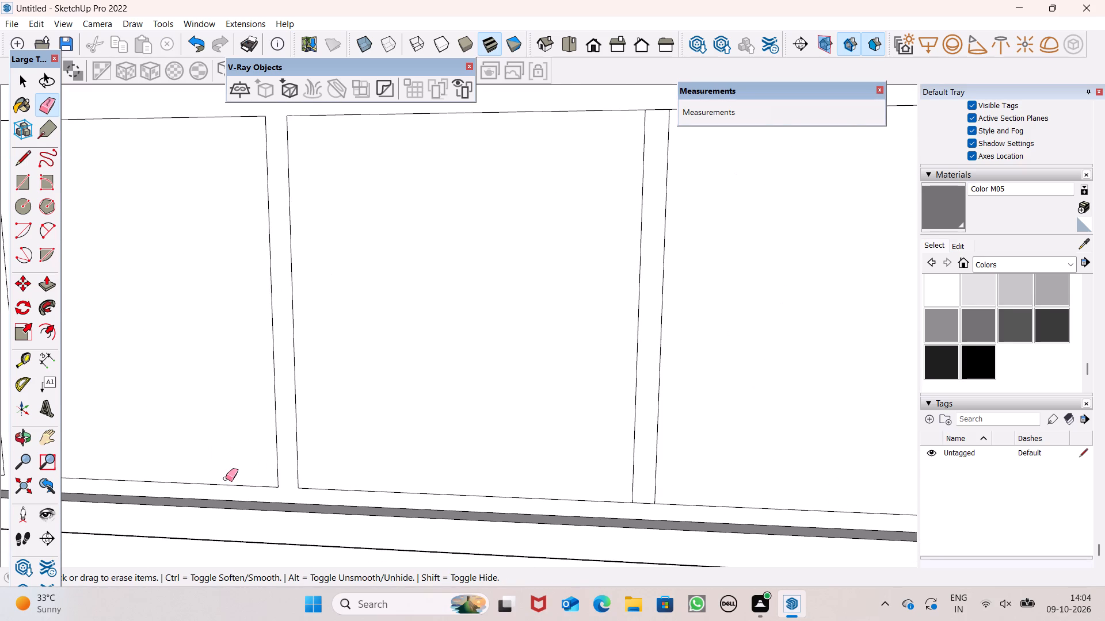
scroll(624, 454, "up", 5)
left_click_drag(602, 516, 593, 530)
scroll(583, 534, "down", 3)
scroll(481, 488, "down", 3)
scroll(436, 515, "down", 3)
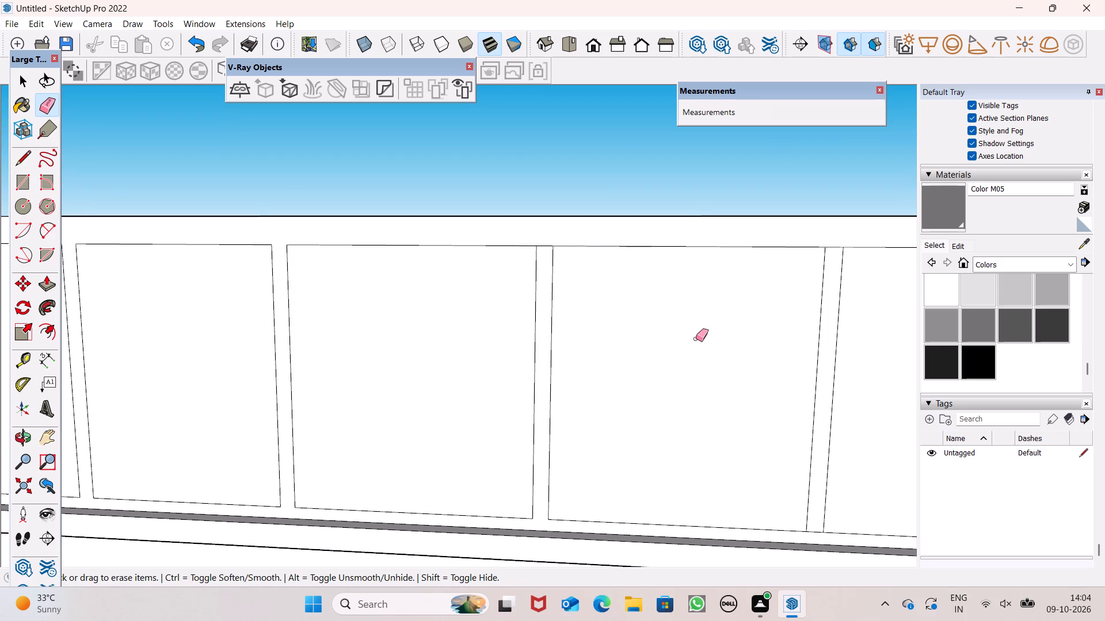
Erase the top edge segment across the third upright strip of the front parapet.
scroll(704, 324, "up", 2)
scroll(704, 324, "down", 1)
scroll(704, 324, "up", 1)
scroll(506, 257, "up", 5)
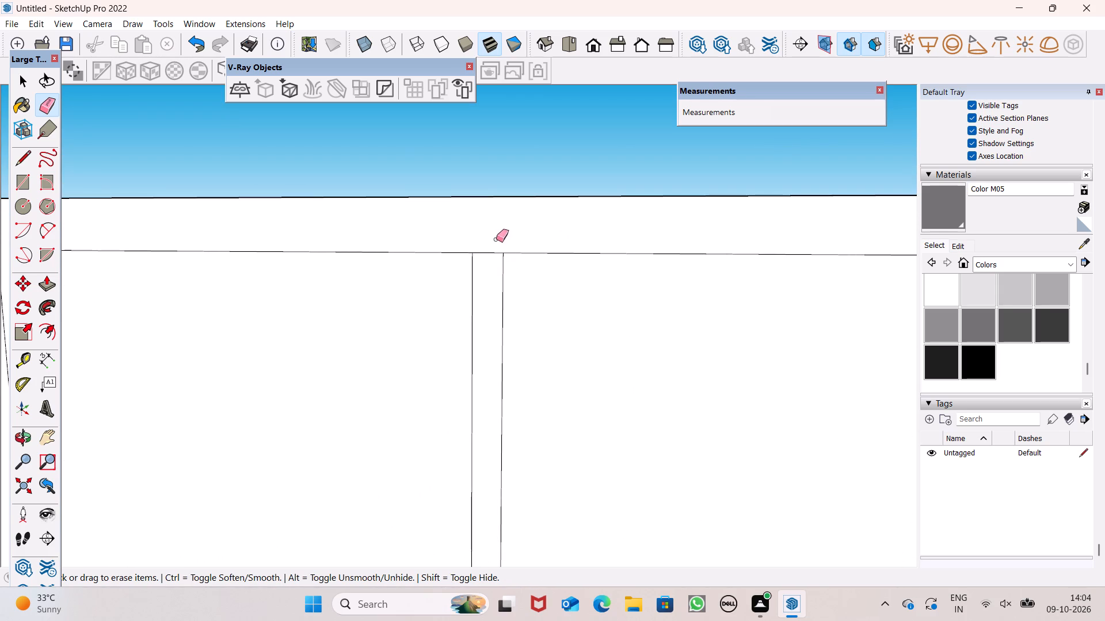
left_click_drag(485, 257, 485, 244)
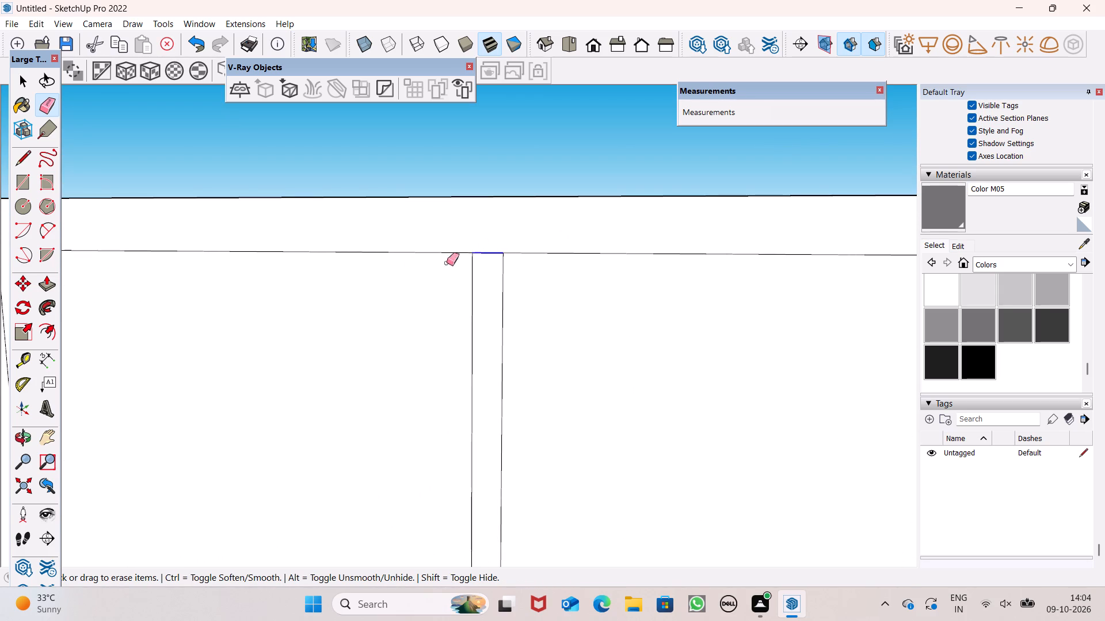
scroll(306, 269, "down", 7)
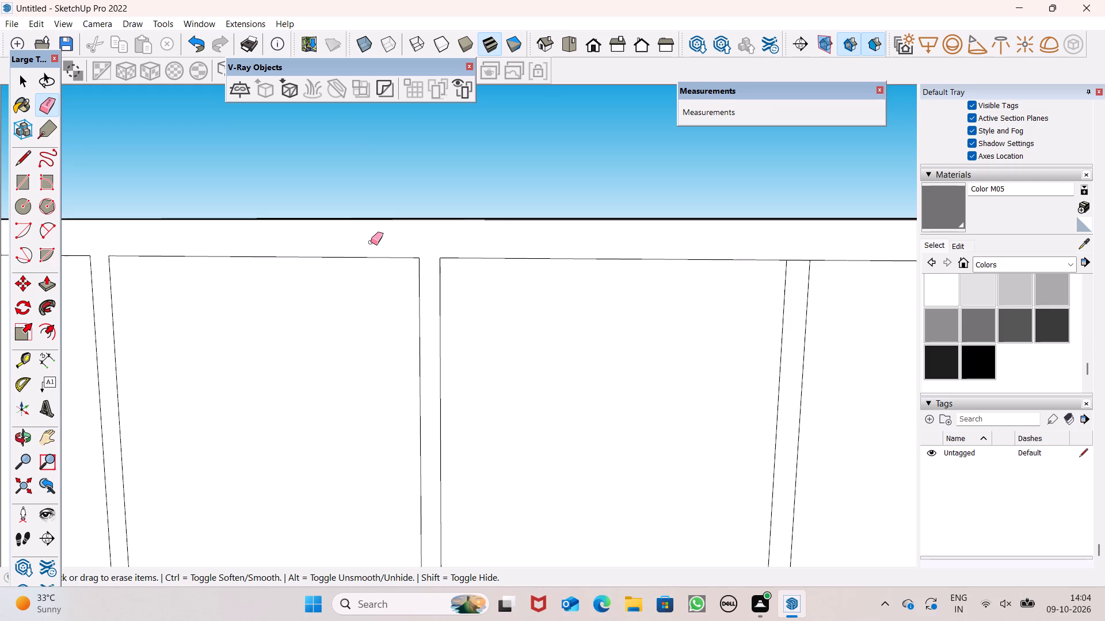
scroll(371, 242, "up", 1)
scroll(371, 242, "down", 3)
scroll(269, 272, "down", 6)
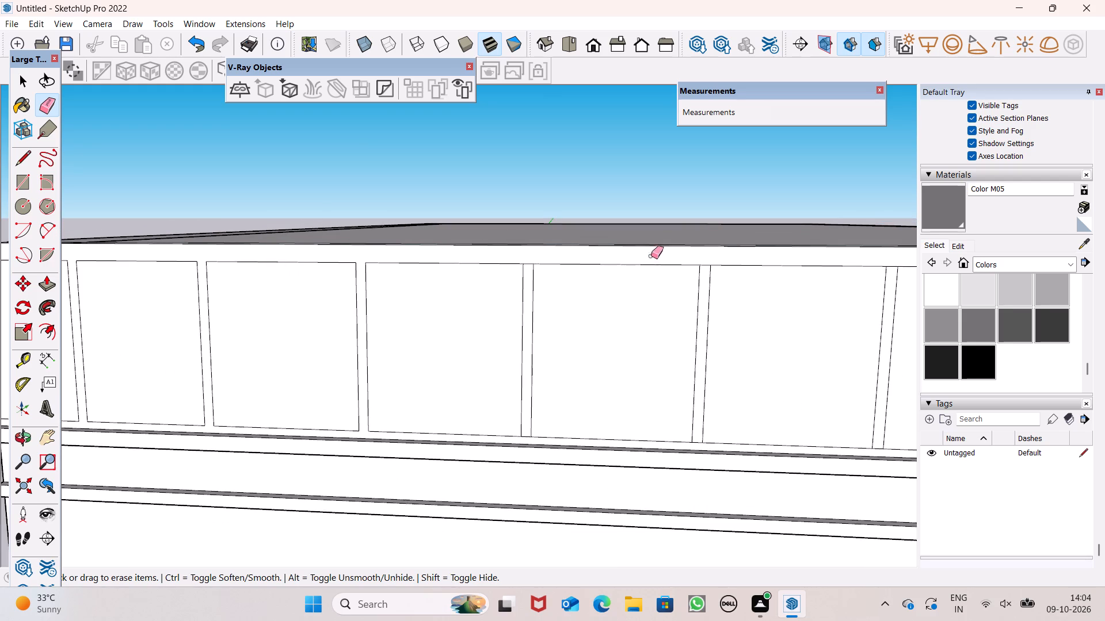
Erase the top and bottom edge segments across the fourth upright strip of the front parapet.
scroll(645, 258, "up", 6)
scroll(402, 270, "up", 5)
left_click_drag(372, 247, 379, 234)
scroll(487, 217, "down", 9)
scroll(457, 431, "up", 10)
scroll(400, 420, "up", 5)
left_click_drag(424, 407, 421, 417)
Erase the bottom and top edge segments across the fifth upright strip of the front parapet.
scroll(379, 386, "down", 10)
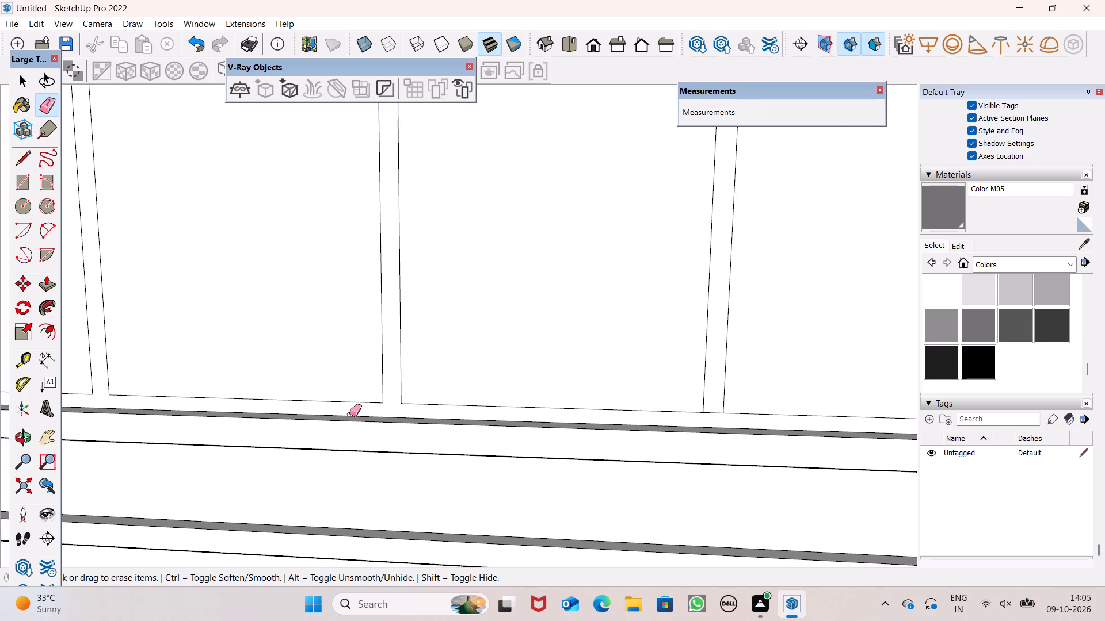
scroll(329, 444, "down", 4)
scroll(637, 412, "up", 5)
scroll(577, 447, "up", 2)
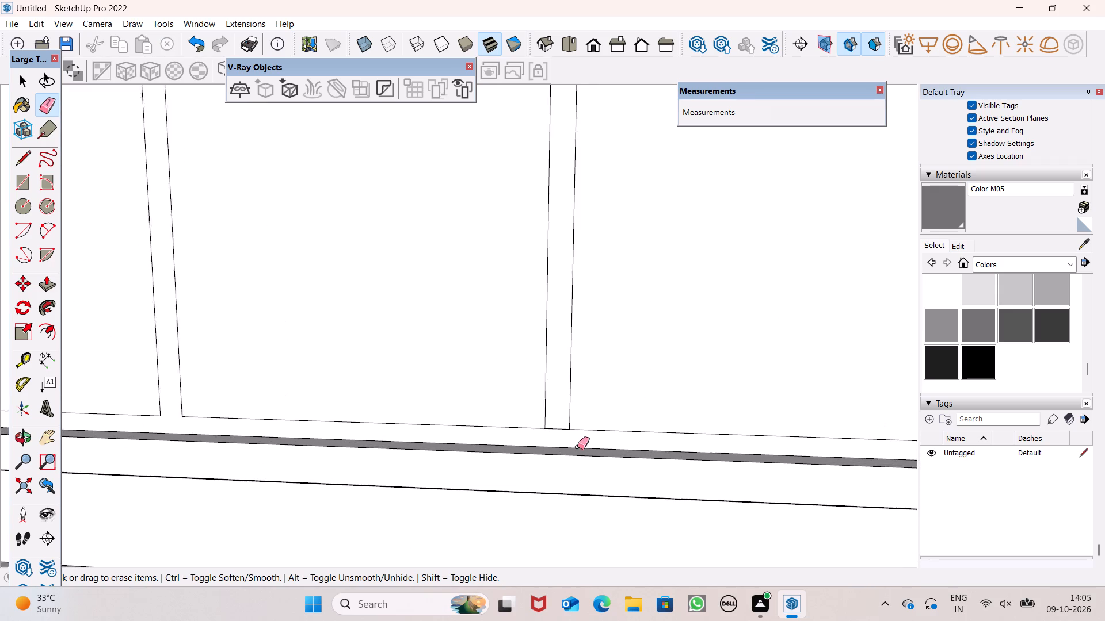
scroll(577, 447, "up", 3)
left_click_drag(552, 416, 550, 425)
scroll(540, 443, "down", 6)
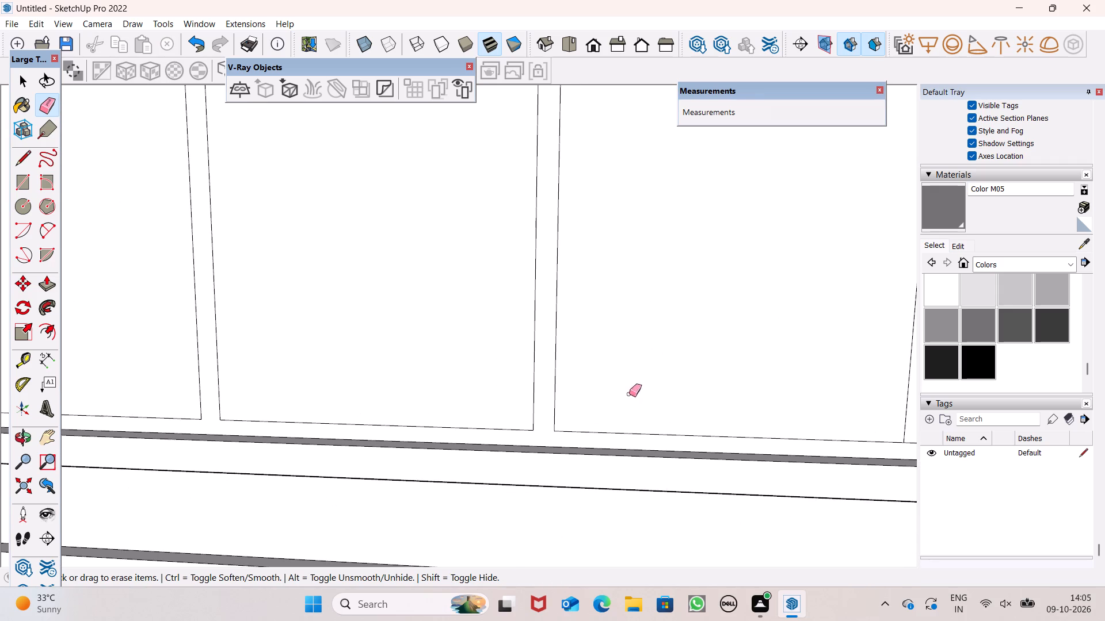
scroll(615, 434, "down", 4)
scroll(532, 425, "down", 2)
scroll(520, 213, "up", 3)
scroll(586, 241, "up", 2)
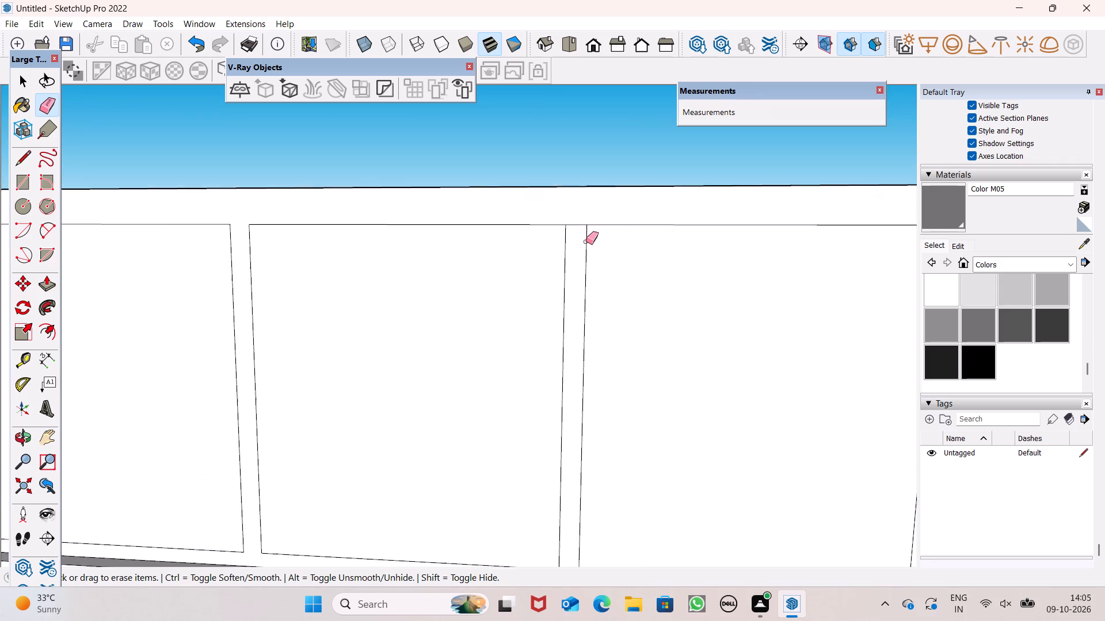
scroll(586, 241, "up", 2)
scroll(524, 227, "up", 7)
scroll(641, 263, "up", 5)
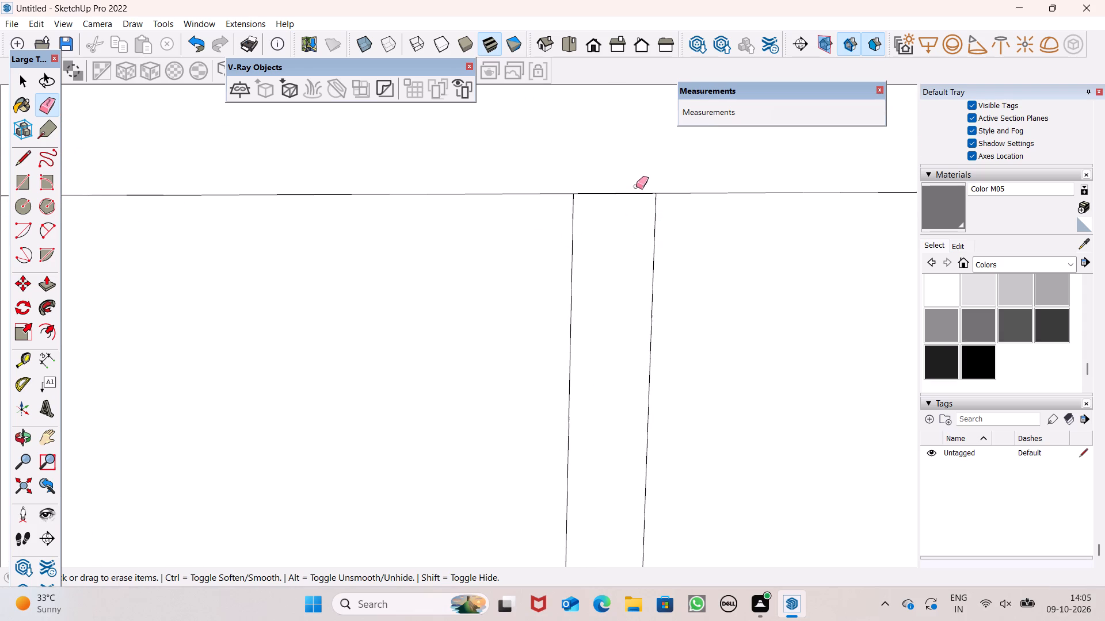
left_click_drag(628, 185, 624, 193)
Erase the top and bottom edge segments across the sixth upright strip of the front parapet.
scroll(597, 210, "down", 3)
scroll(496, 246, "down", 6)
scroll(570, 214, "down", 2)
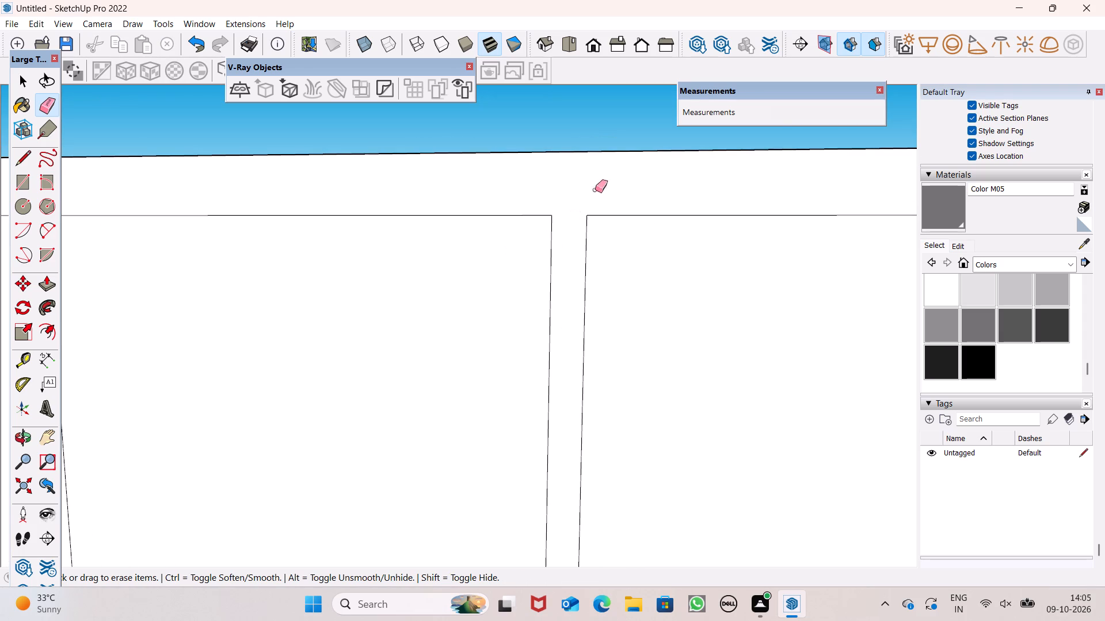
scroll(593, 237, "down", 9)
scroll(545, 278, "down", 1)
scroll(545, 278, "up", 1)
scroll(545, 278, "down", 3)
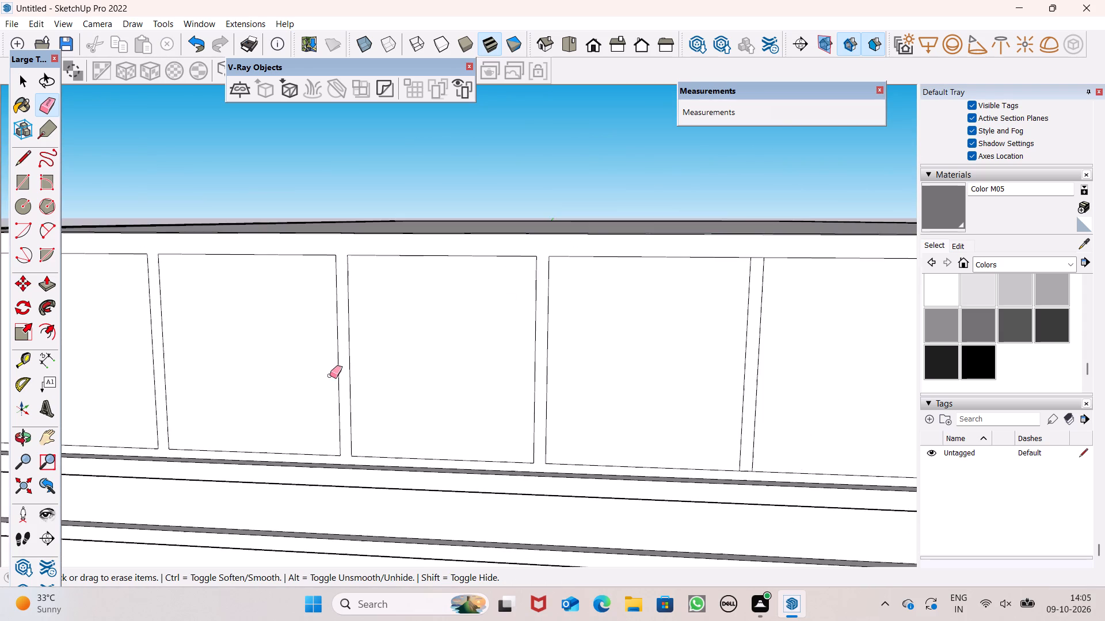
scroll(176, 396, "down", 3)
scroll(578, 362, "up", 5)
scroll(603, 351, "down", 1)
scroll(603, 351, "up", 1)
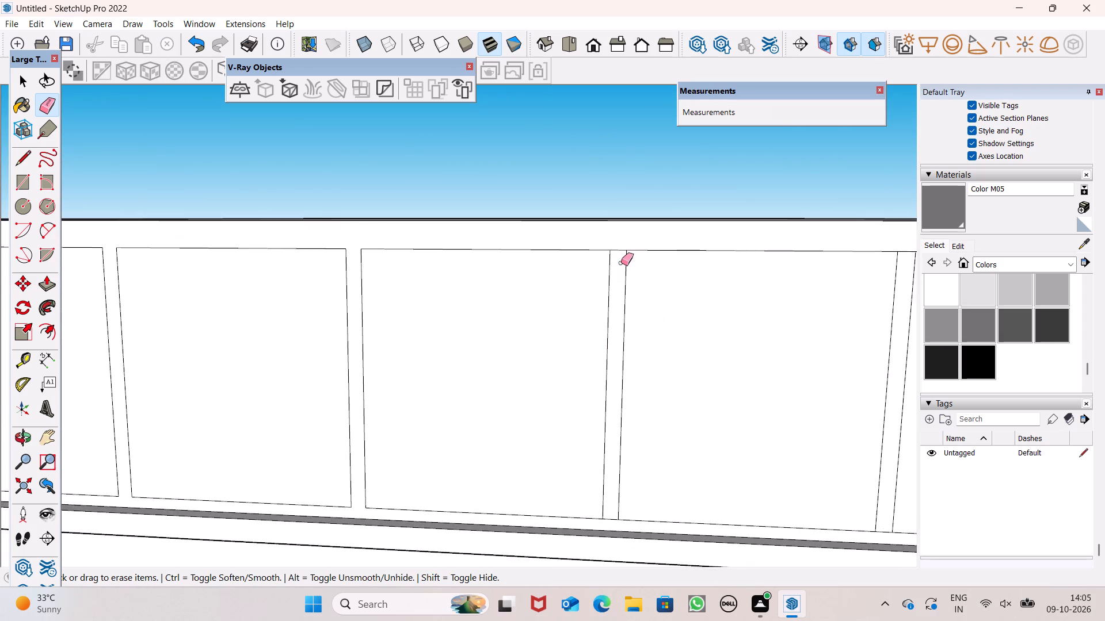
scroll(621, 261, "up", 7)
left_click_drag(624, 234, 623, 240)
scroll(608, 230, "down", 5)
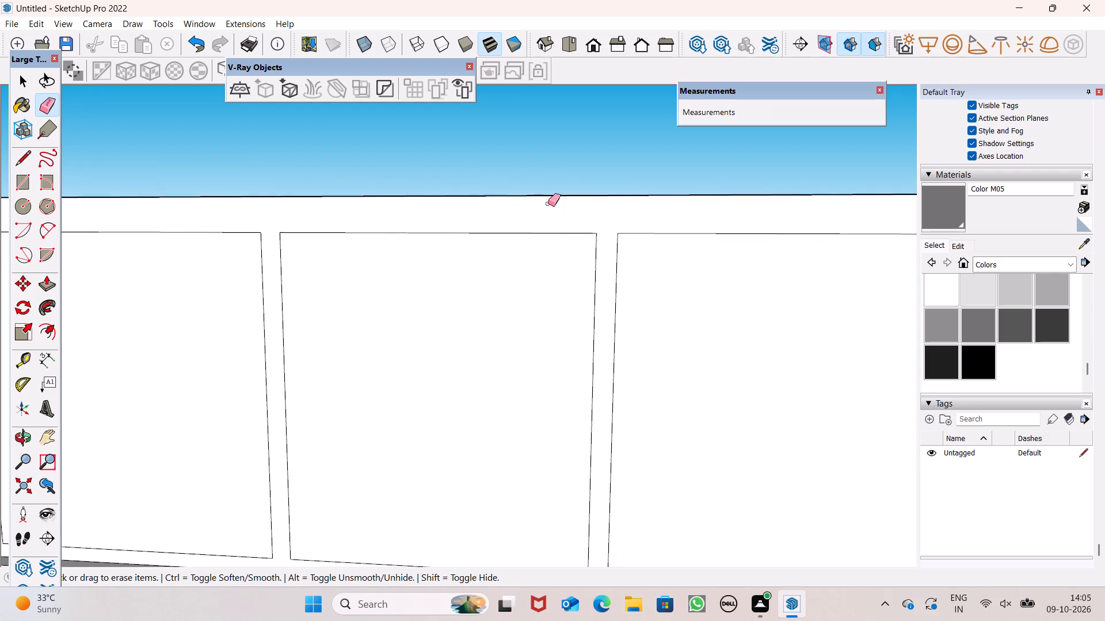
scroll(547, 203, "down", 1)
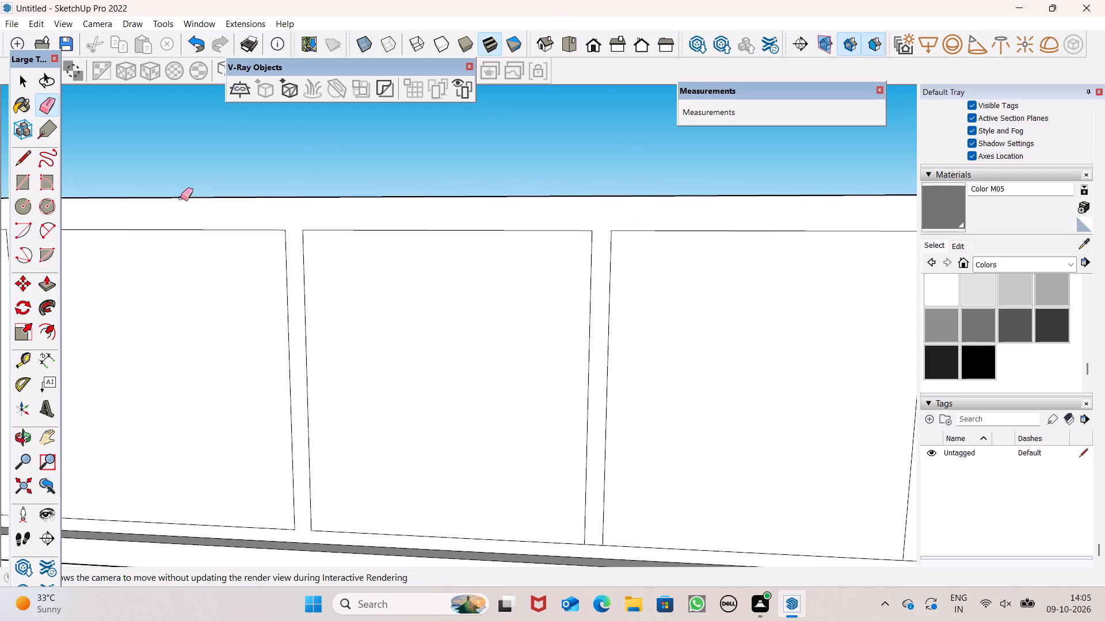
scroll(283, 198, "down", 4)
scroll(467, 459, "up", 4)
scroll(533, 420, "up", 4)
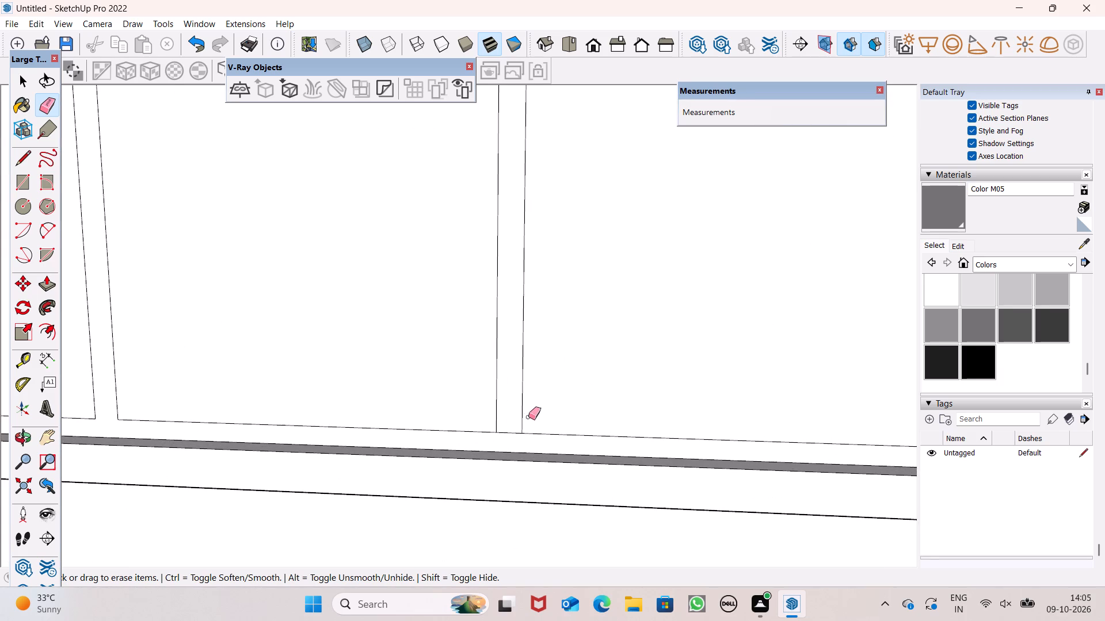
left_click_drag(509, 424, 508, 436)
Erase the bottom and top edge segments across the seventh upright strip of the front parapet.
scroll(349, 355, "down", 3)
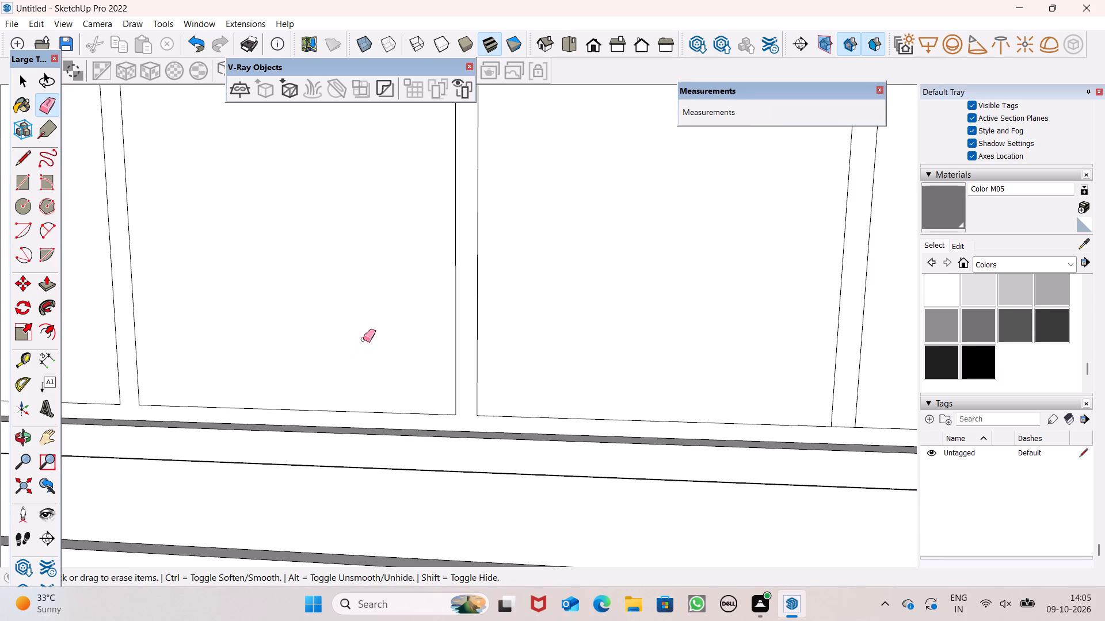
scroll(378, 457, "down", 2)
scroll(690, 499, "down", 1)
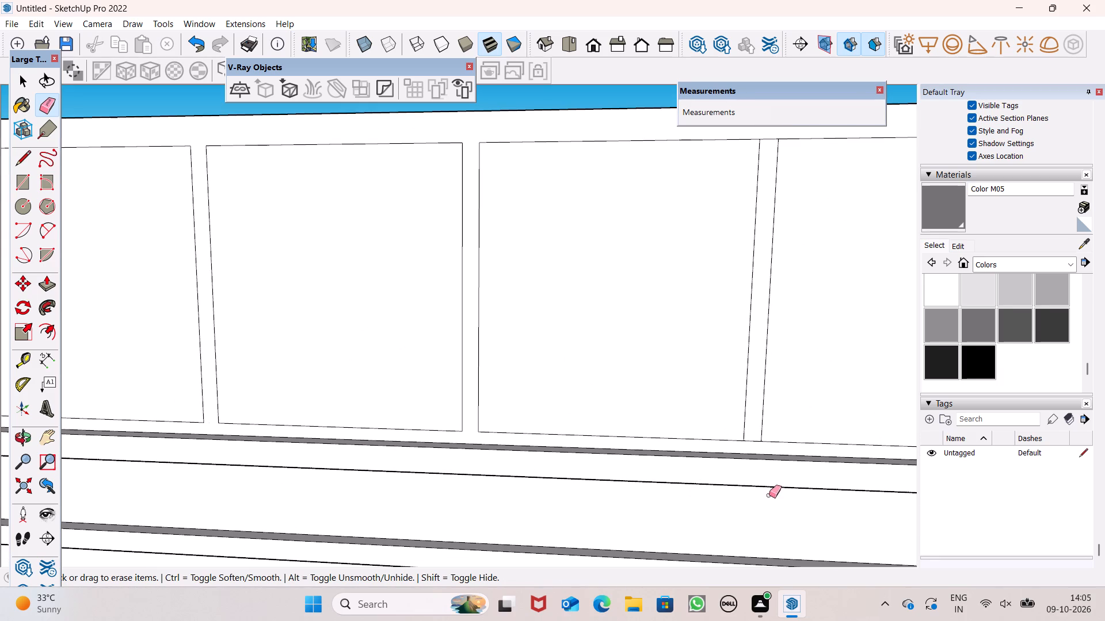
scroll(788, 436, "up", 2)
scroll(788, 435, "down", 1)
scroll(788, 435, "up", 3)
left_click_drag(728, 439, 727, 446)
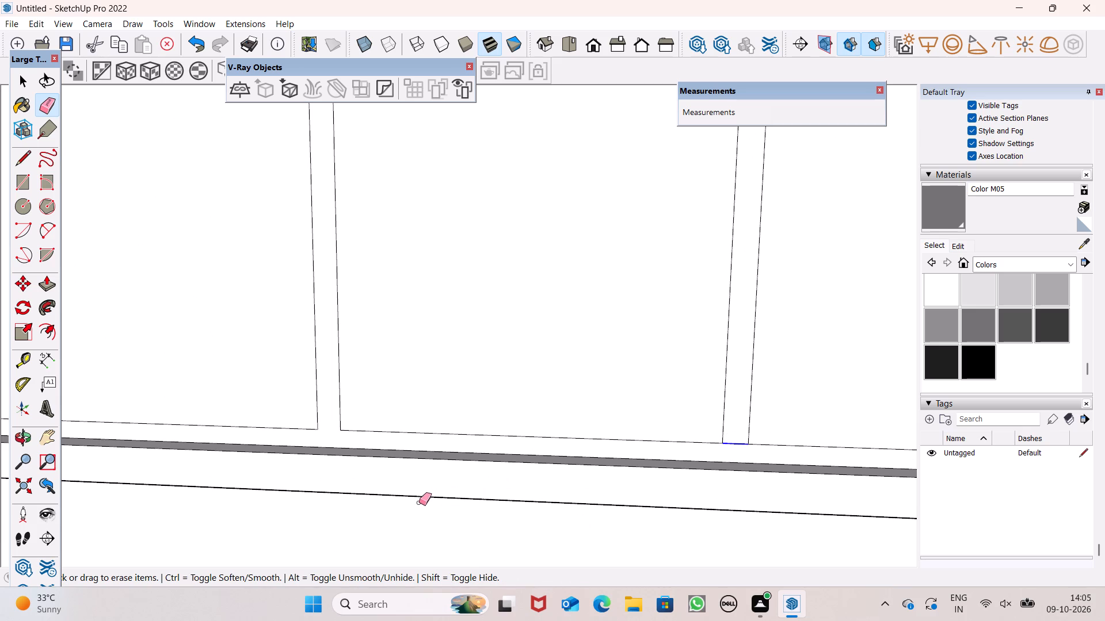
scroll(157, 403, "down", 5)
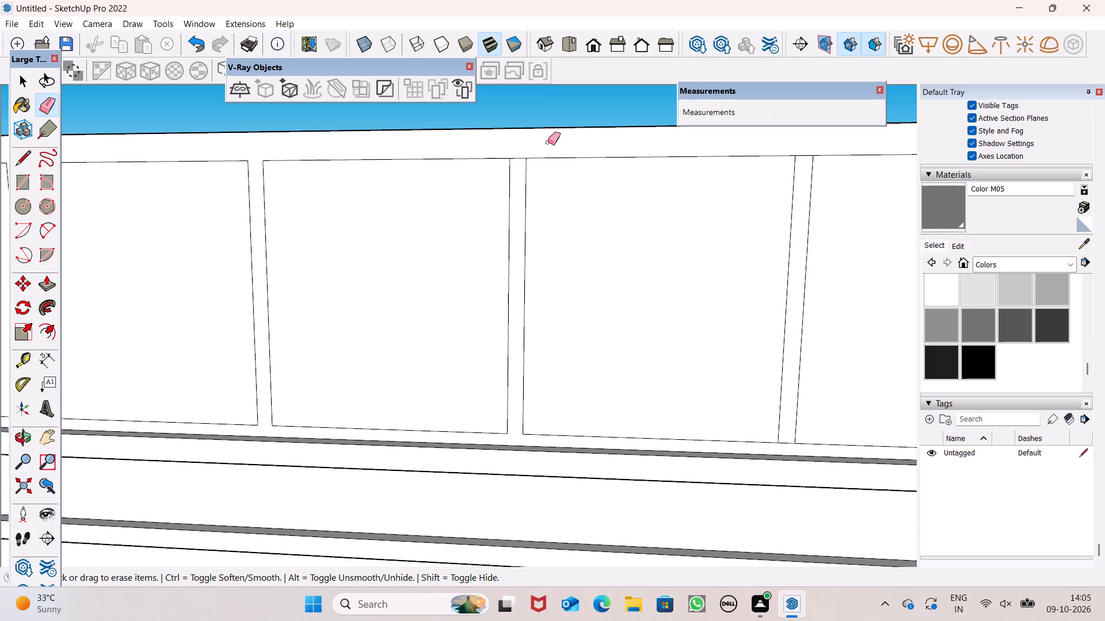
scroll(548, 141, "up", 5)
scroll(508, 165, "up", 5)
left_click(501, 174)
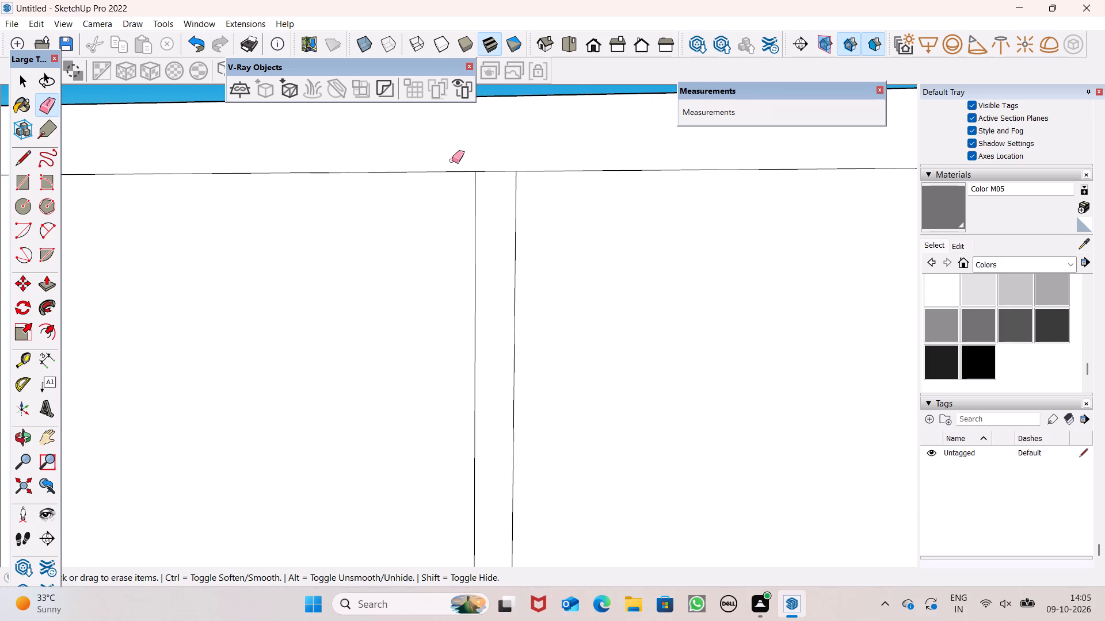
left_click(481, 170)
Erase the top and bottom edge segments across the eighth upright strip of the front parapet.
scroll(436, 144, "down", 2)
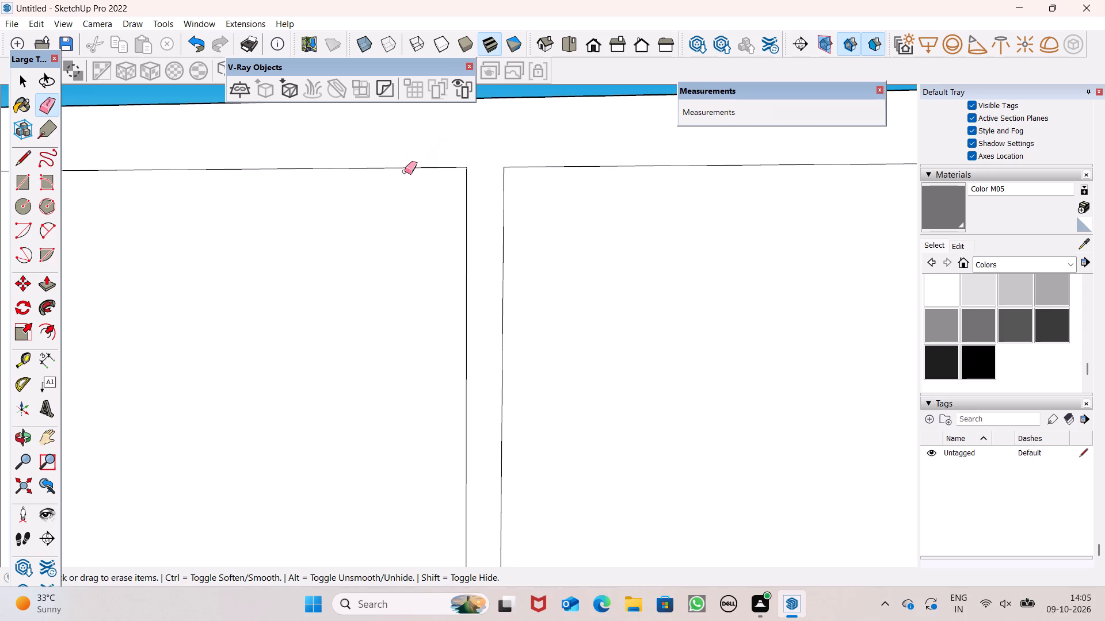
scroll(296, 185, "up", 1)
scroll(296, 185, "down", 5)
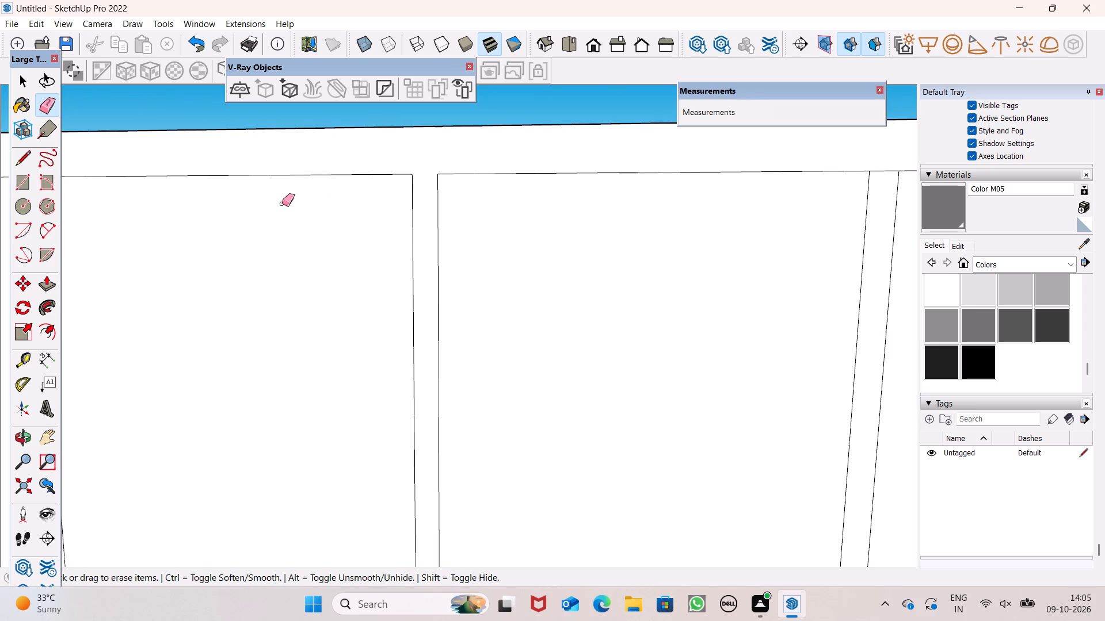
scroll(282, 204, "down", 9)
scroll(523, 259, "up", 4)
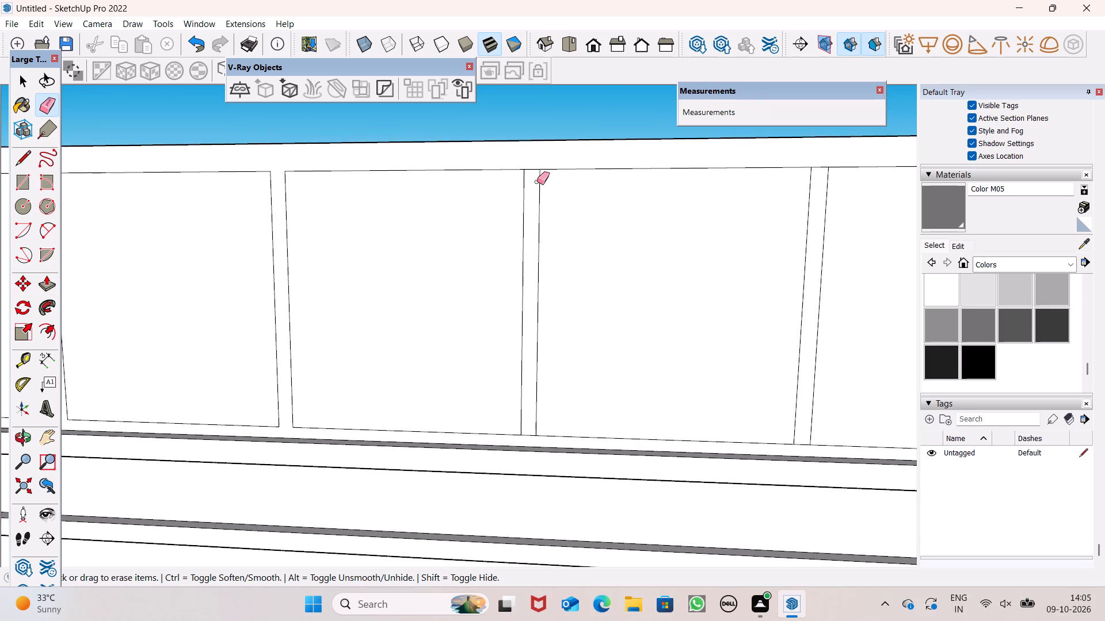
scroll(535, 179, "up", 4)
left_click_drag(526, 156, 527, 166)
scroll(436, 157, "down", 4)
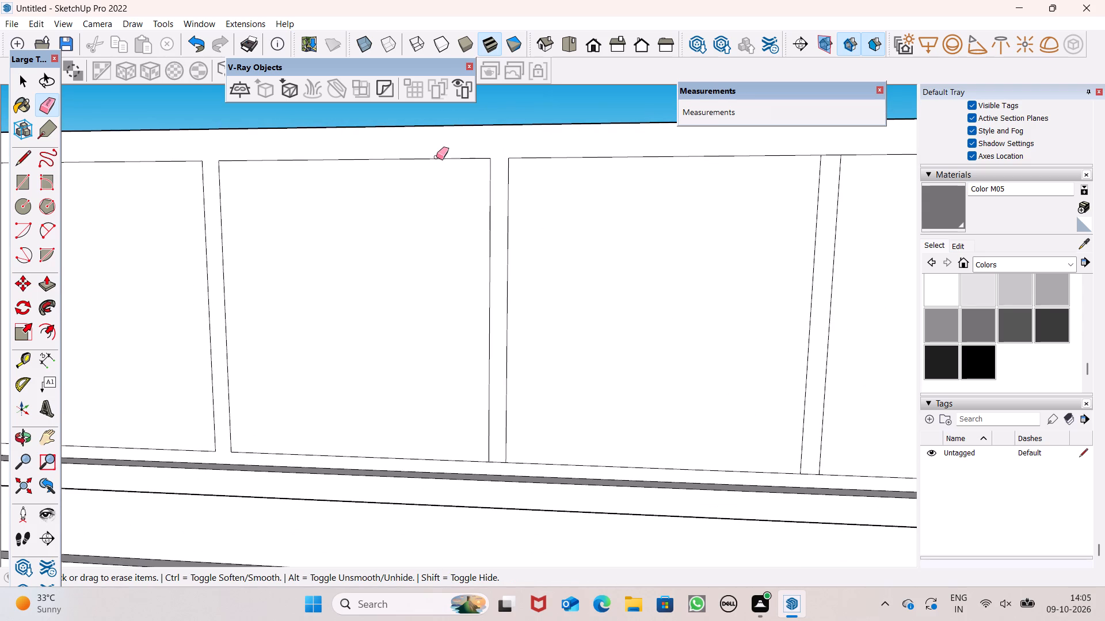
scroll(509, 474, "up", 4)
scroll(506, 464, "down", 1)
left_click_drag(493, 456, 491, 463)
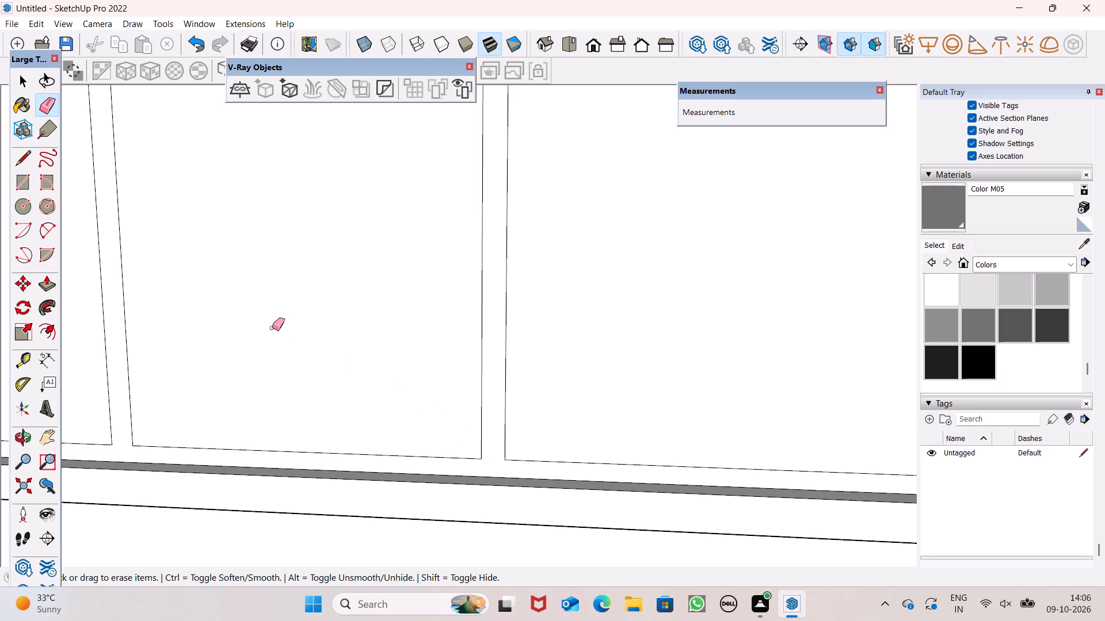
Erase the bottom and top edge segments across the ninth upright strip of the front parapet.
scroll(276, 312, "down", 1)
scroll(294, 416, "down", 7)
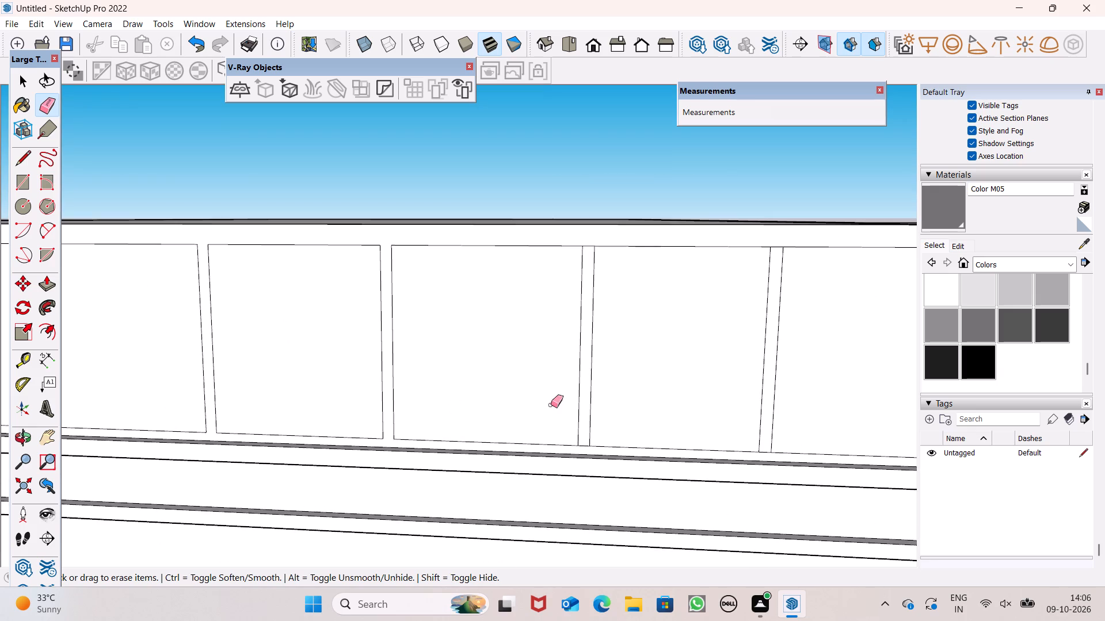
scroll(683, 465, "up", 6)
scroll(498, 421, "up", 6)
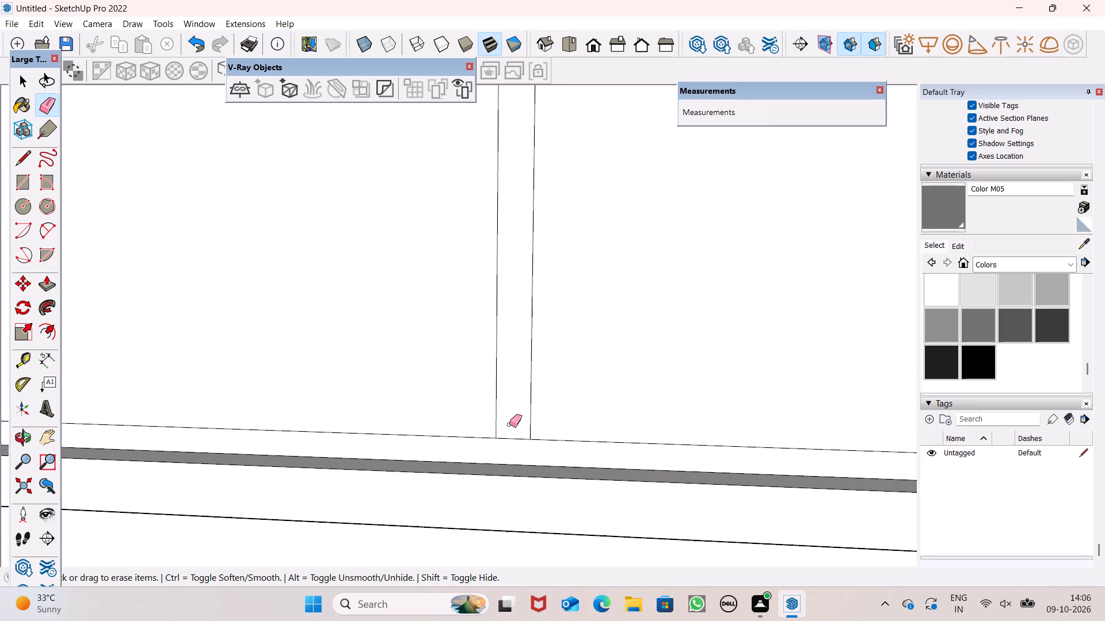
left_click_drag(515, 428, 516, 440)
scroll(525, 482, "down", 6)
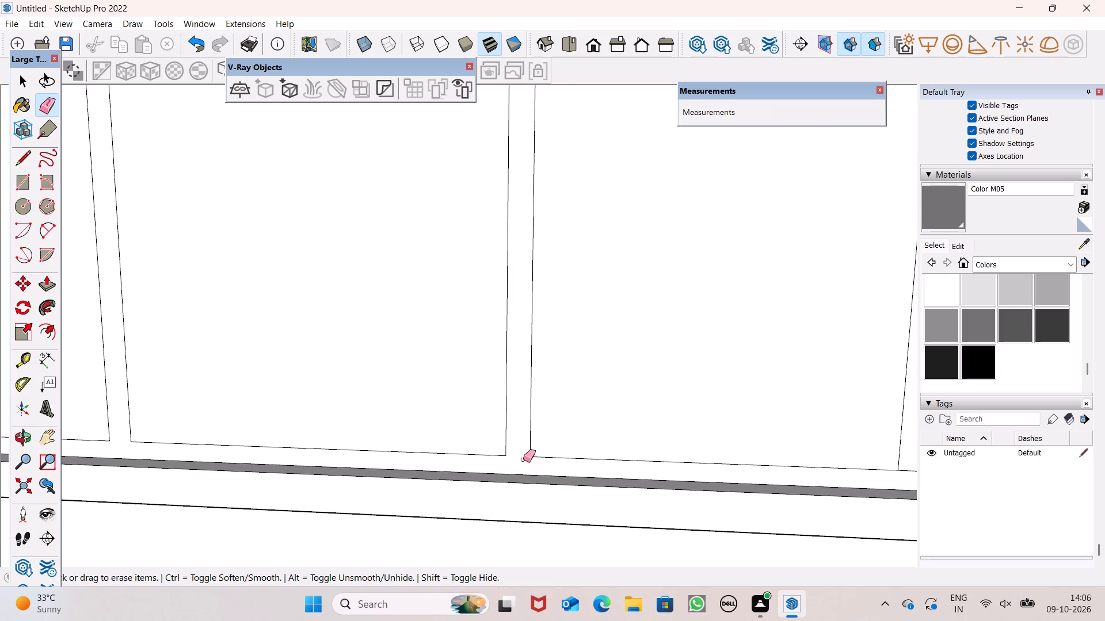
scroll(523, 459, "down", 6)
scroll(452, 234, "up", 4)
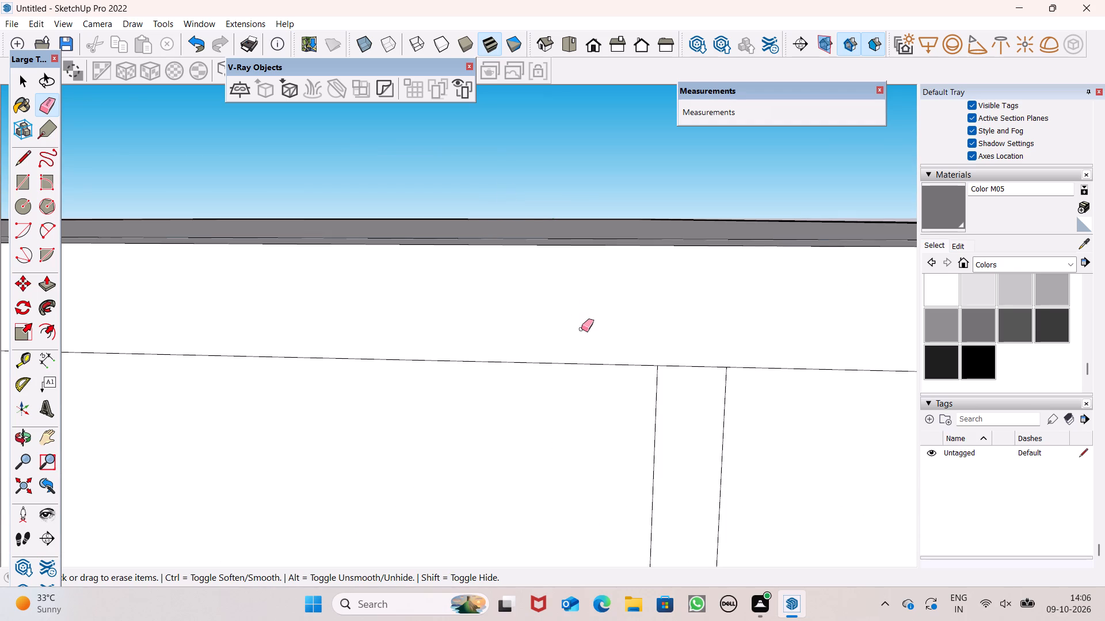
scroll(546, 302, "up", 1)
scroll(546, 302, "down", 3)
scroll(651, 378, "up", 3)
left_click(647, 348)
Erase the top and bottom edge segments across the last upright strip before the parapet's far end.
scroll(289, 241, "down", 3)
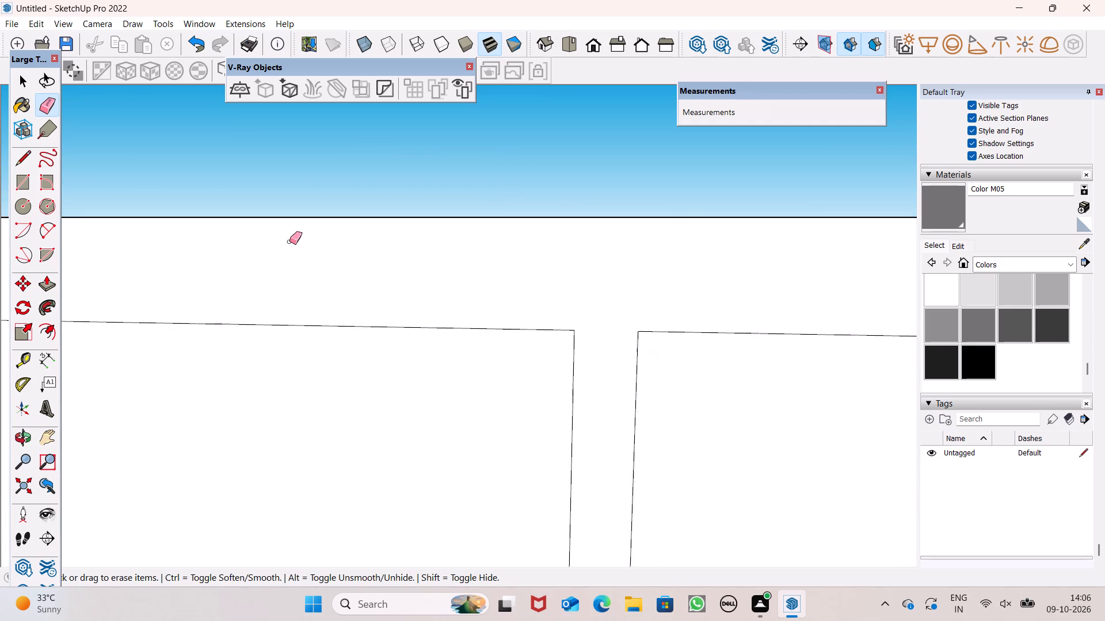
scroll(289, 241, "down", 7)
scroll(547, 271, "up", 5)
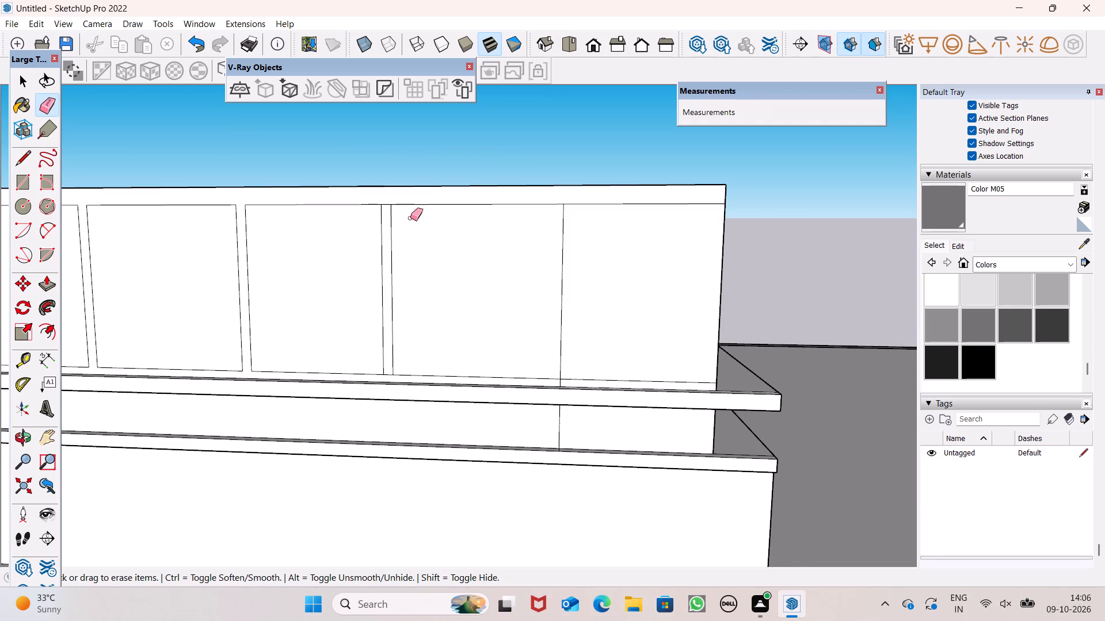
scroll(392, 215, "up", 10)
left_click_drag(361, 174, 358, 177)
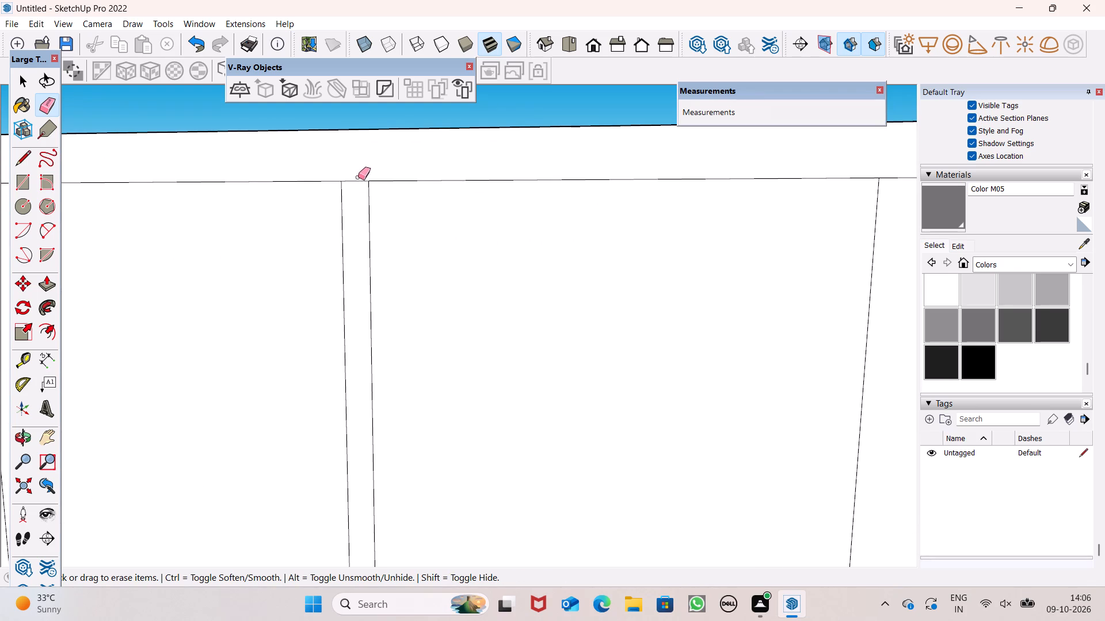
left_click_drag(358, 177, 353, 185)
scroll(441, 166, "down", 3)
scroll(524, 172, "down", 4)
scroll(484, 479, "up", 4)
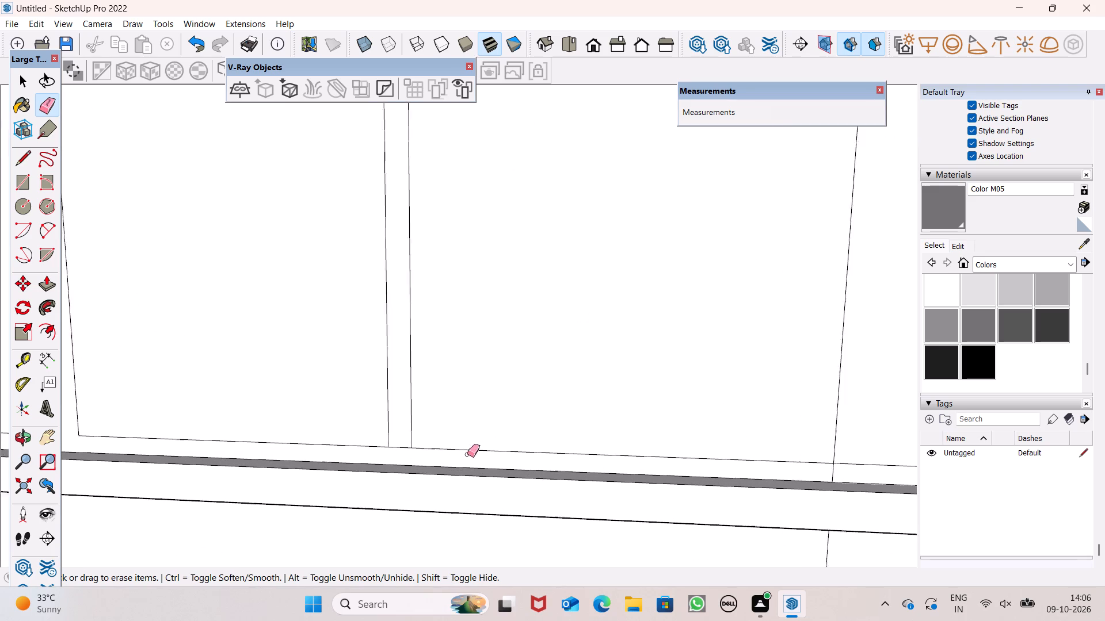
scroll(467, 454, "up", 1)
scroll(394, 440, "up", 5)
left_click(393, 446)
Erase the stray vertical line on the wall between the two ledges below the parapet's far end.
scroll(473, 355, "down", 3)
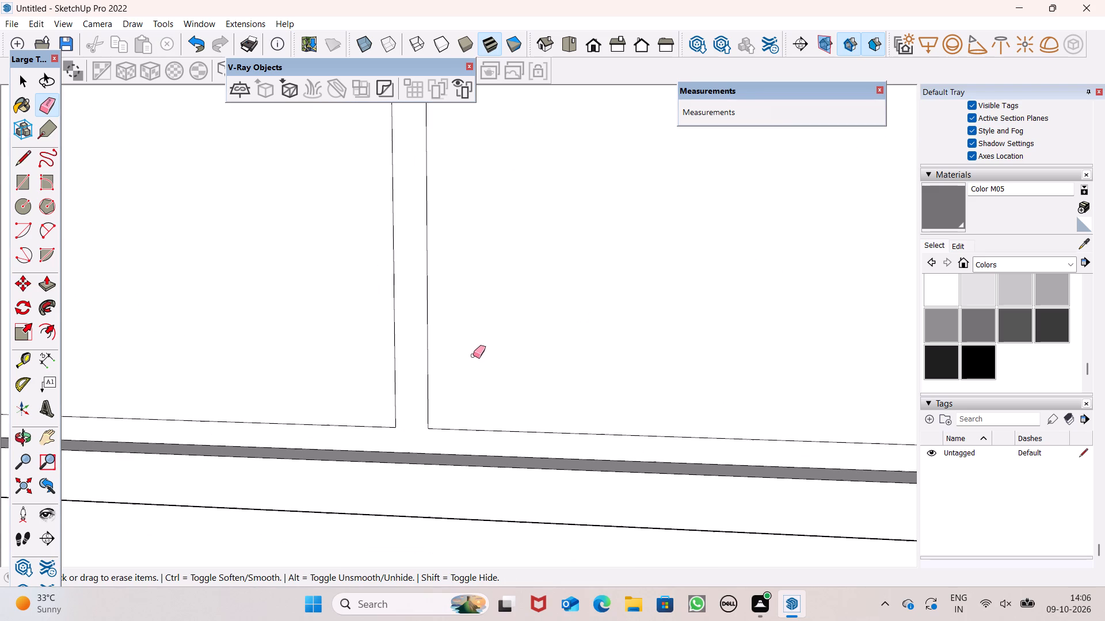
scroll(481, 346, "down", 7)
scroll(468, 386, "up", 1)
scroll(468, 386, "down", 1)
scroll(550, 378, "down", 2)
scroll(646, 402, "down", 6)
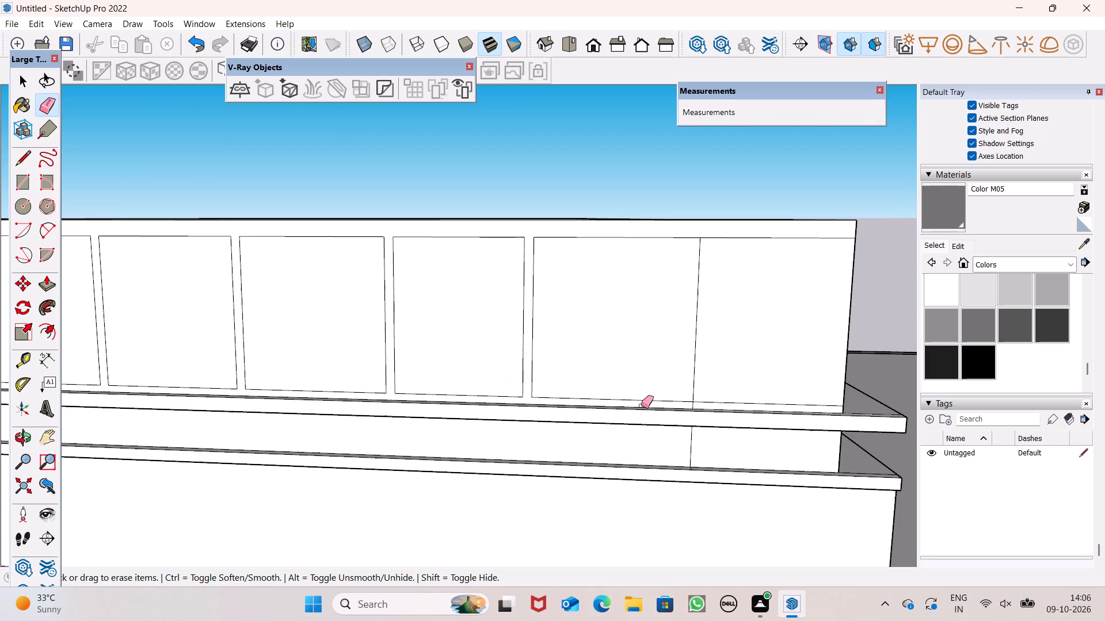
scroll(877, 439, "up", 1)
scroll(716, 446, "up", 2)
middle_click_drag(703, 447, 619, 421)
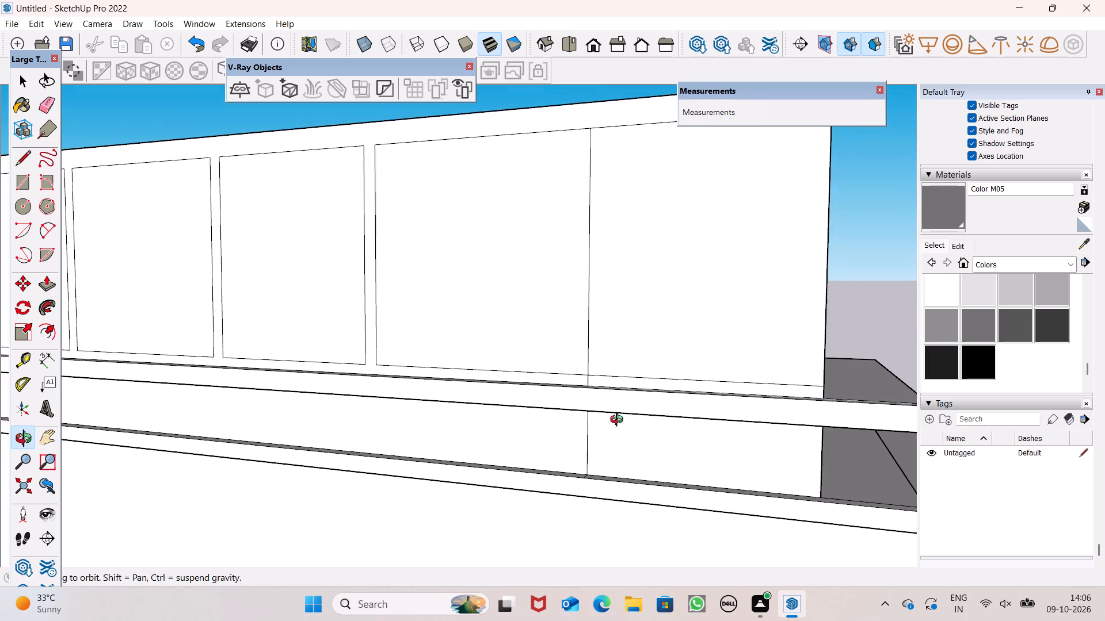
middle_click_drag(619, 421, 619, 419)
left_click_drag(603, 433, 585, 442)
key("space")
key("space")
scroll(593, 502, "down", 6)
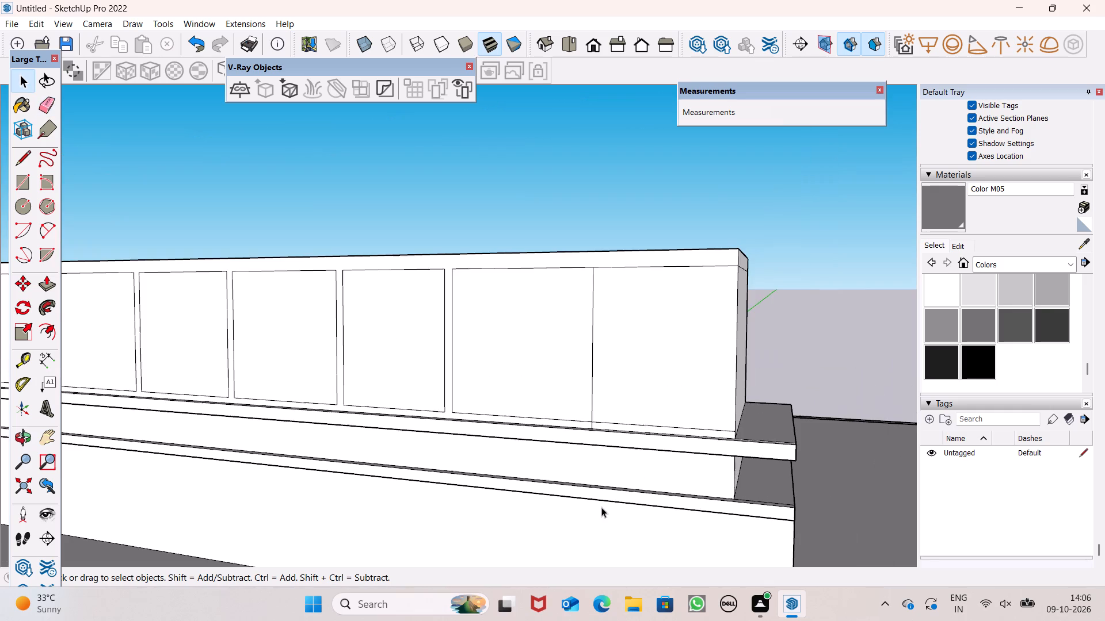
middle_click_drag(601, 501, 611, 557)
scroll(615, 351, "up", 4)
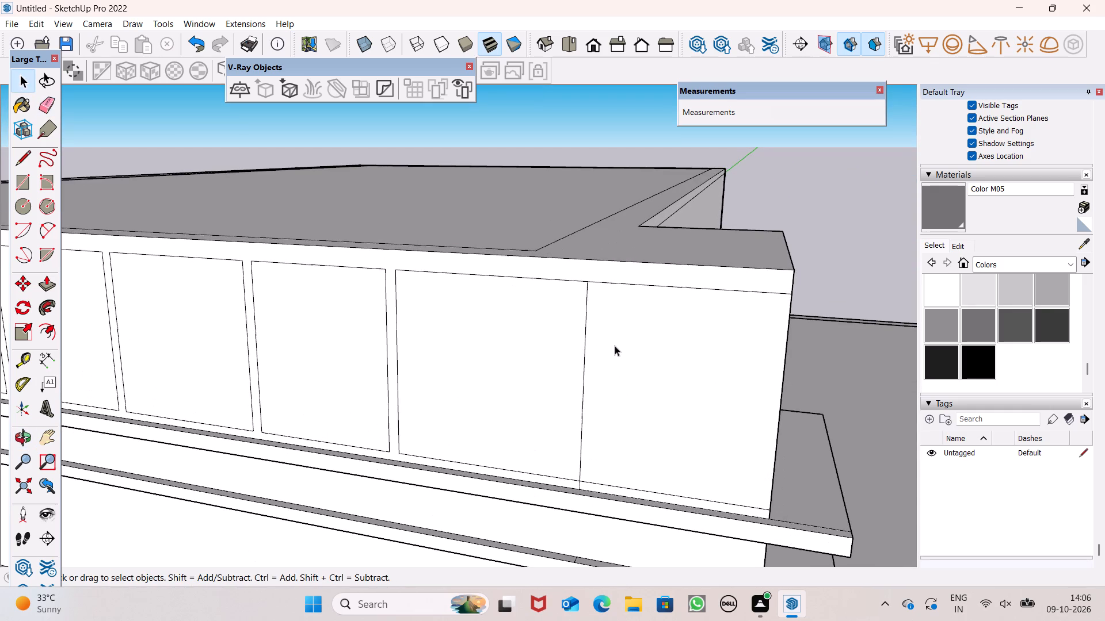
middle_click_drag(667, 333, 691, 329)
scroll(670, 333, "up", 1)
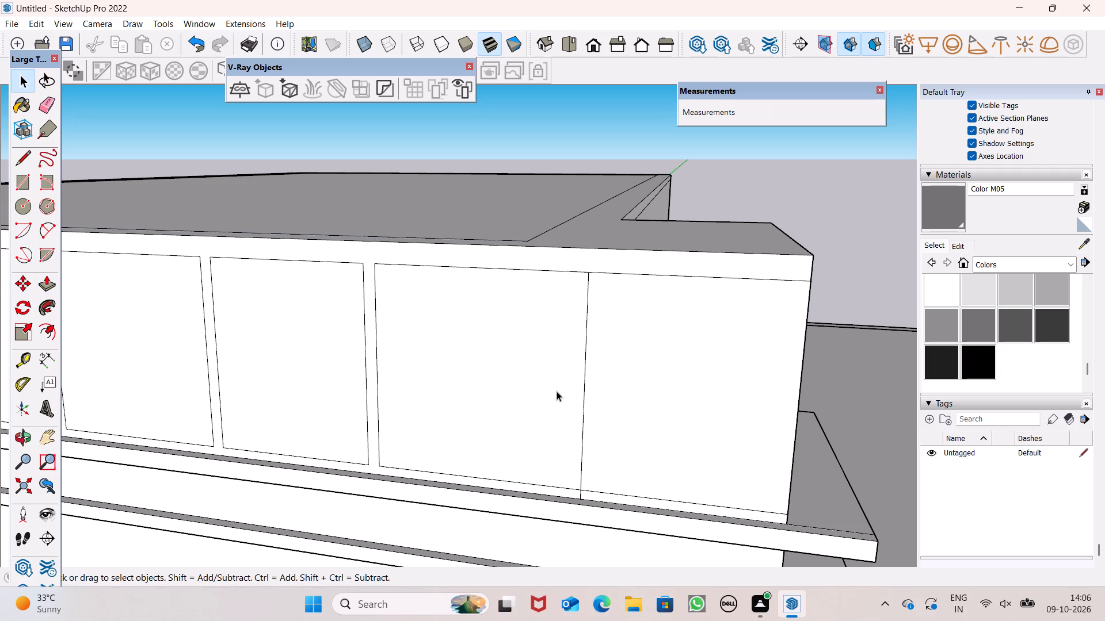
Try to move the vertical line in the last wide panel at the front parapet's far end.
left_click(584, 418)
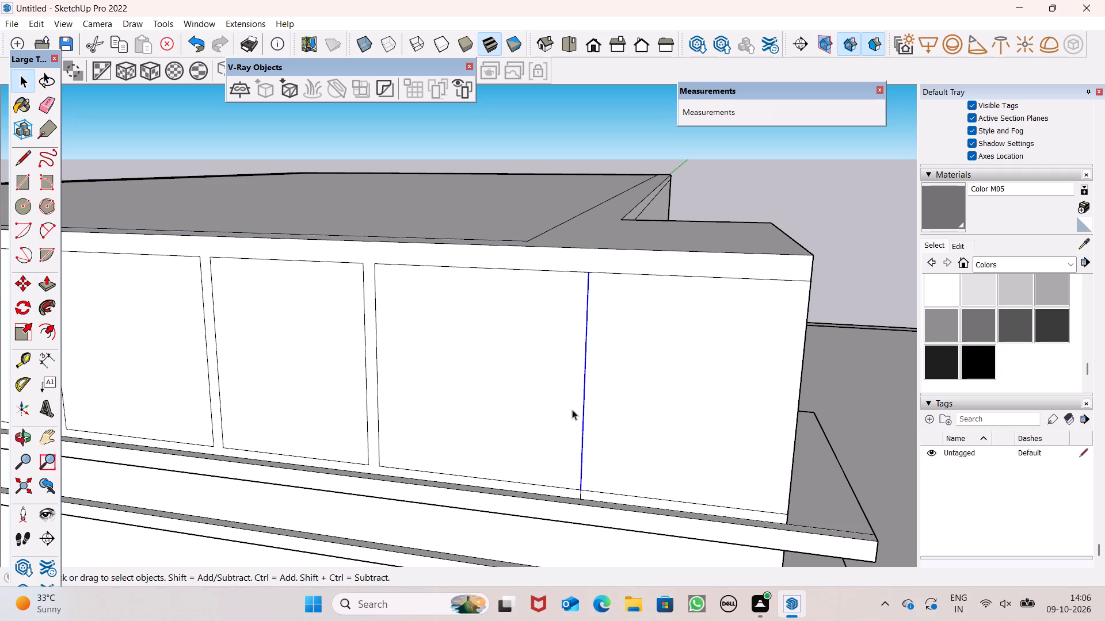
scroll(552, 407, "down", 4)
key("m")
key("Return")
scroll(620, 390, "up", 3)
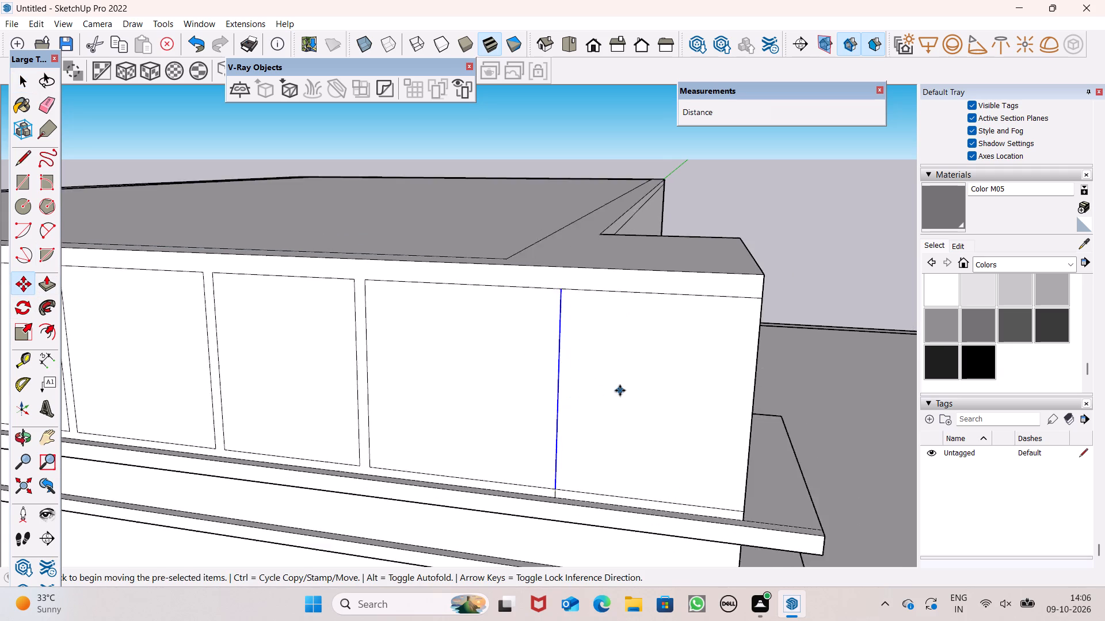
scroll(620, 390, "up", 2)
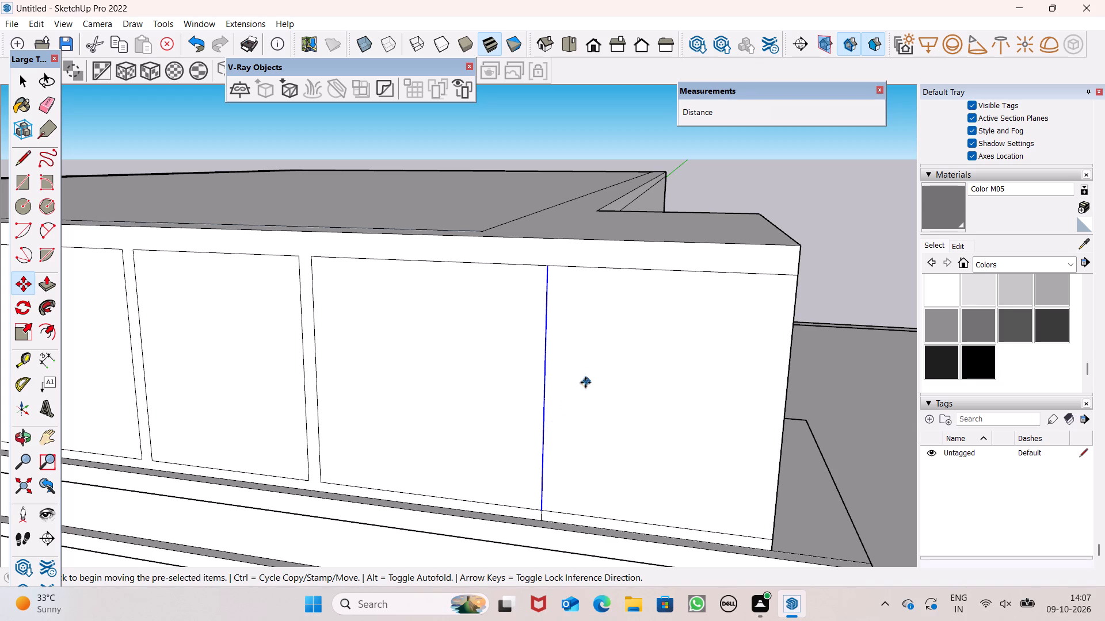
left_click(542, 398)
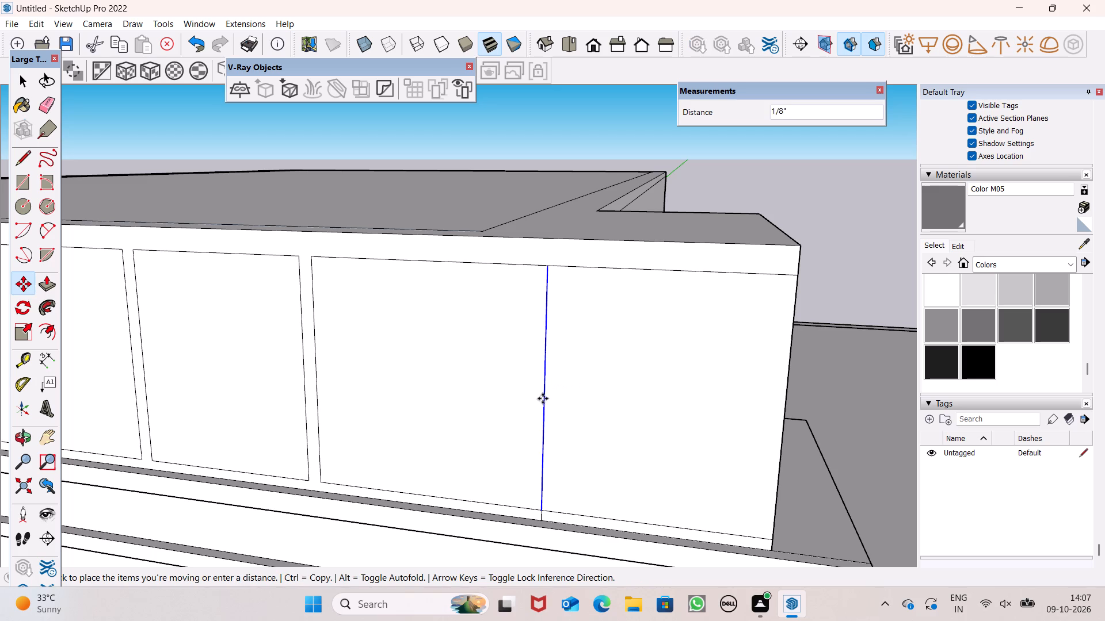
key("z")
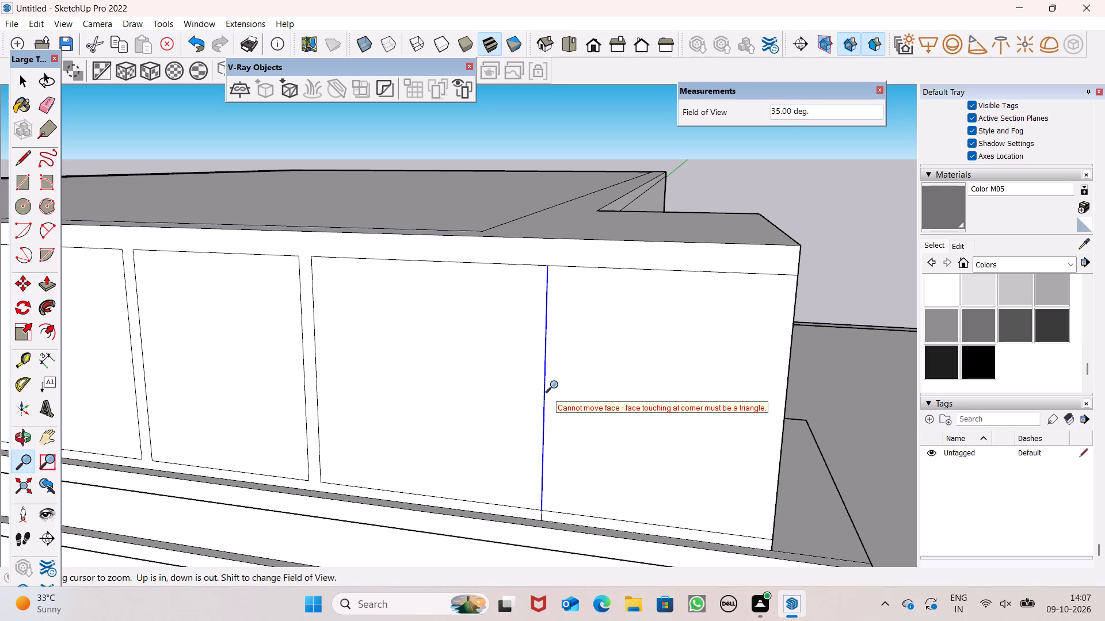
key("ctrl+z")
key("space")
Erase the vertical line that divides the last wide panel at the front parapet's far end.
scroll(614, 352, "down", 7)
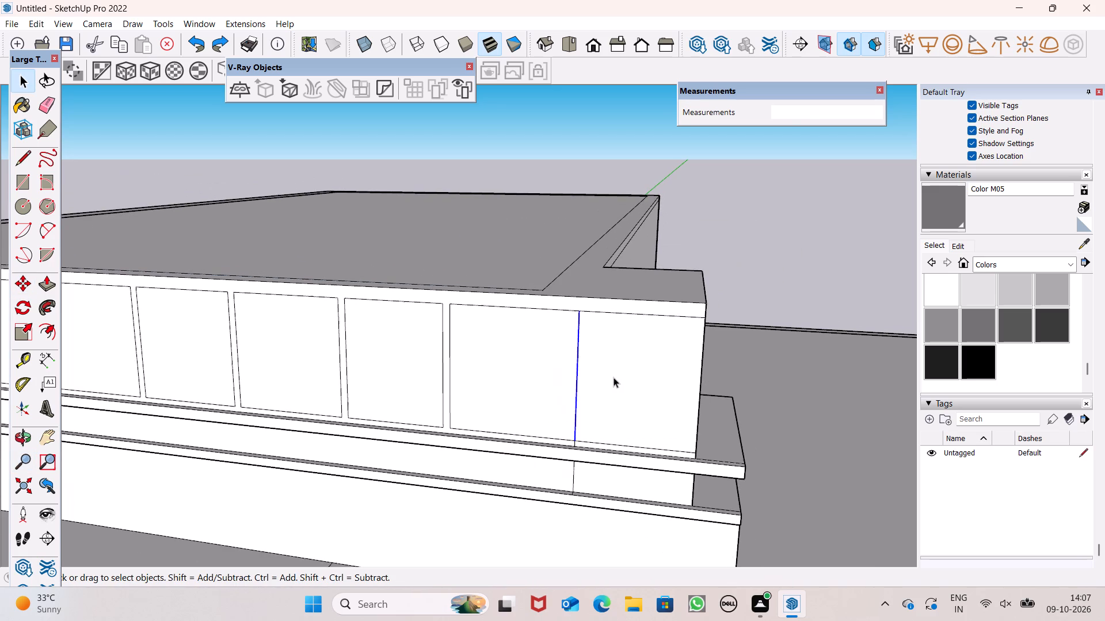
scroll(614, 377, "down", 1)
scroll(614, 382, "up", 1)
scroll(614, 382, "down", 1)
left_click(744, 250)
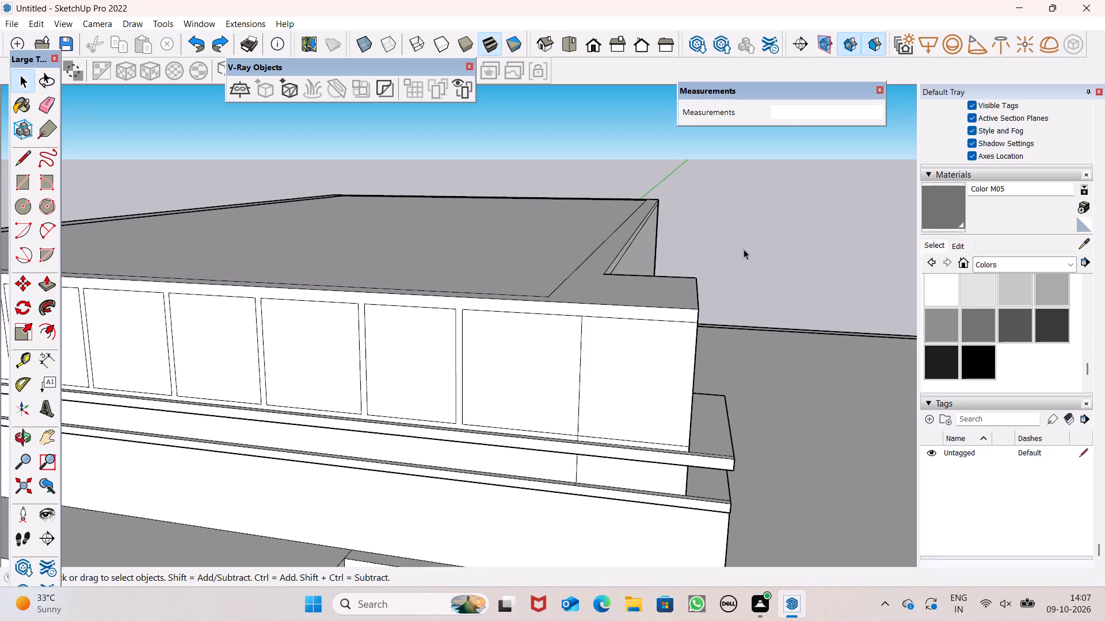
left_click(581, 363)
key("Delete")
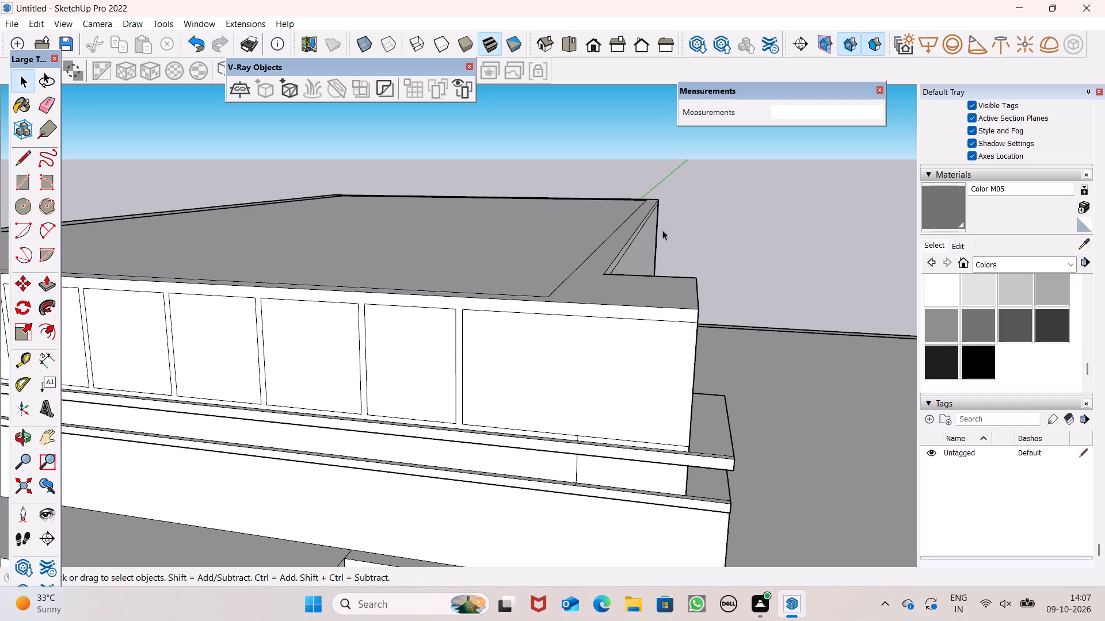
Draw a line about 2' 7 11/16" long across the parapet top, from the inner notch corner to the front edge.
scroll(662, 230, "down", 2)
middle_click_drag(668, 244, 658, 404)
scroll(658, 406, "down", 1)
scroll(658, 388, "up", 1)
scroll(658, 388, "down", 1)
scroll(658, 387, "up", 4)
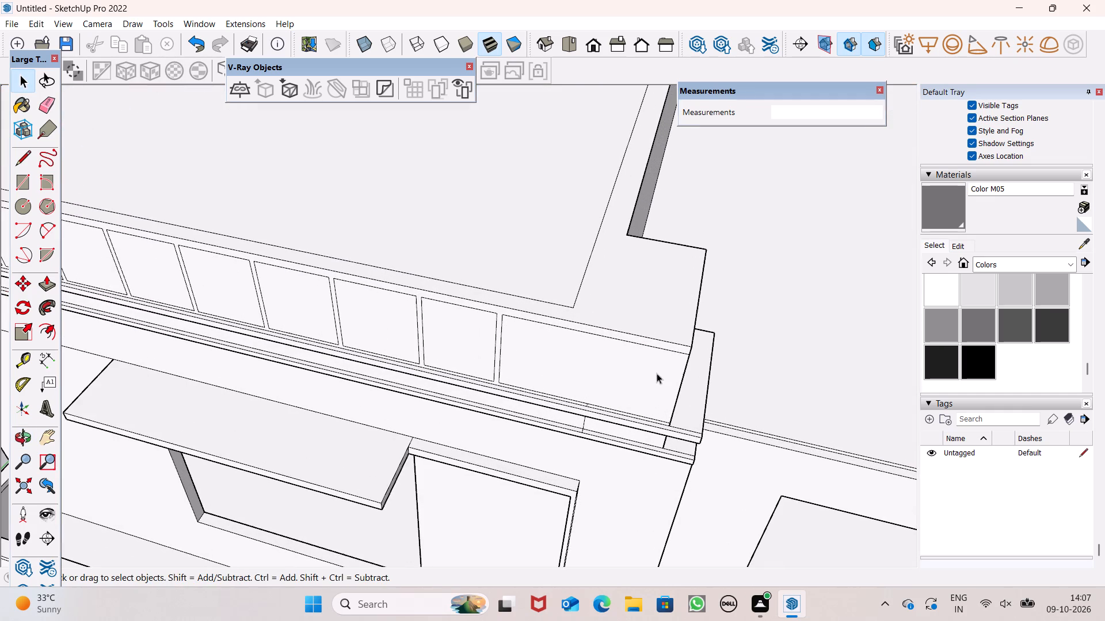
scroll(563, 318, "up", 1)
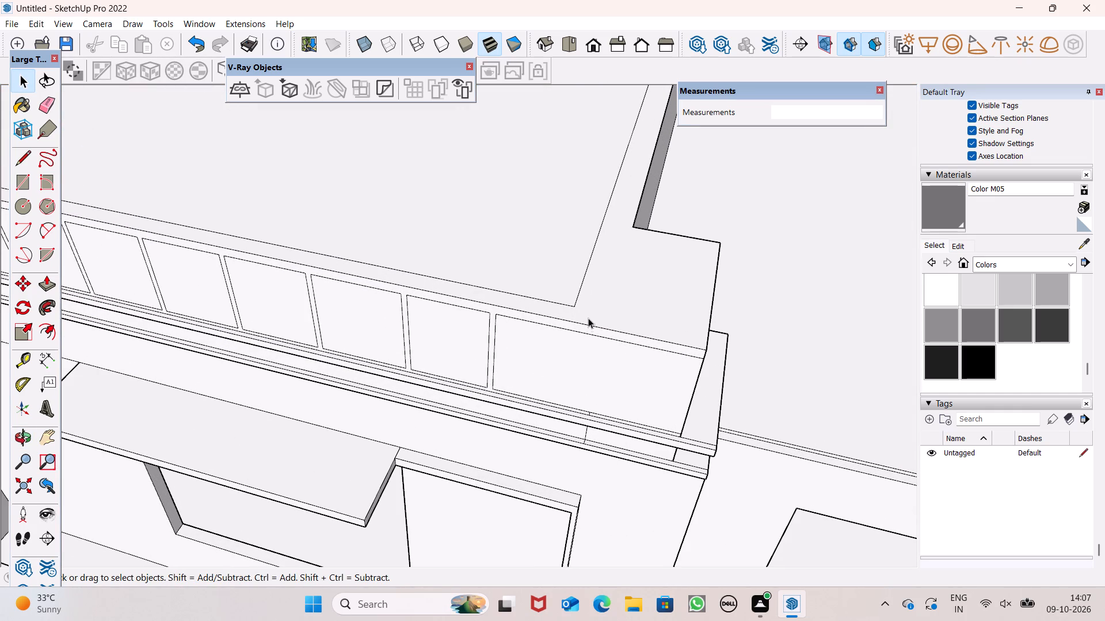
scroll(623, 313, "down", 4)
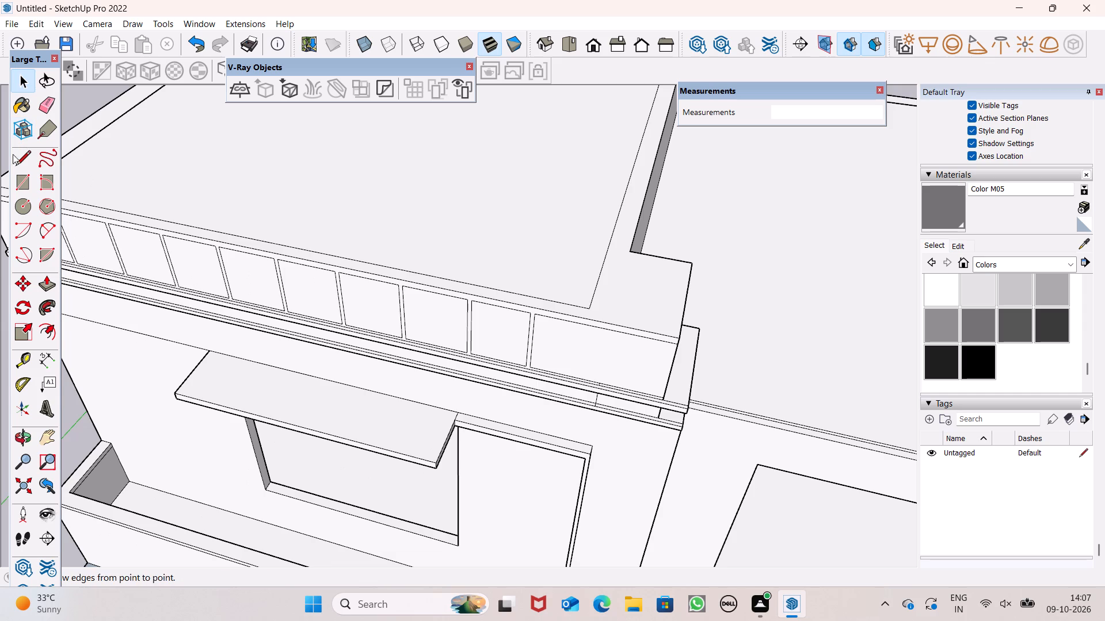
left_click(30, 159)
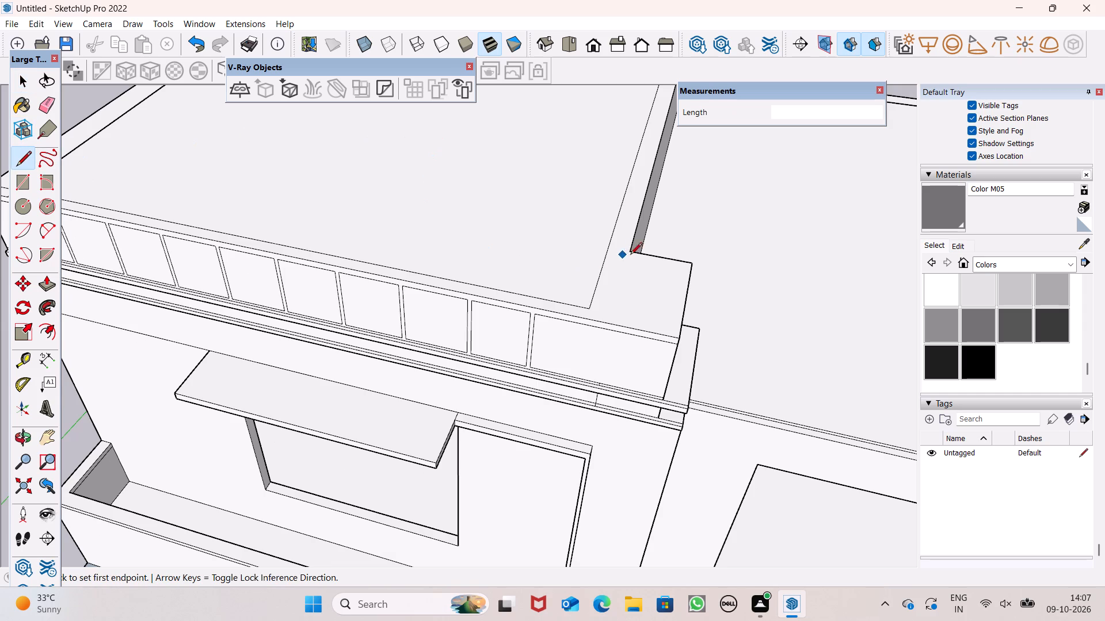
left_click(636, 254)
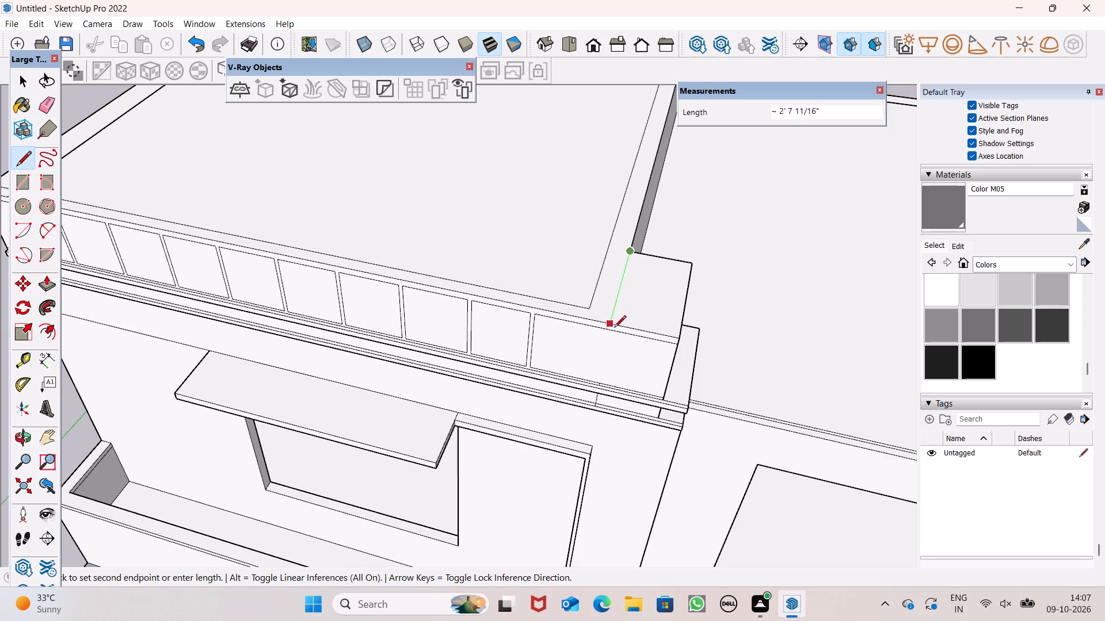
scroll(612, 326, "up", 4)
left_click(612, 326)
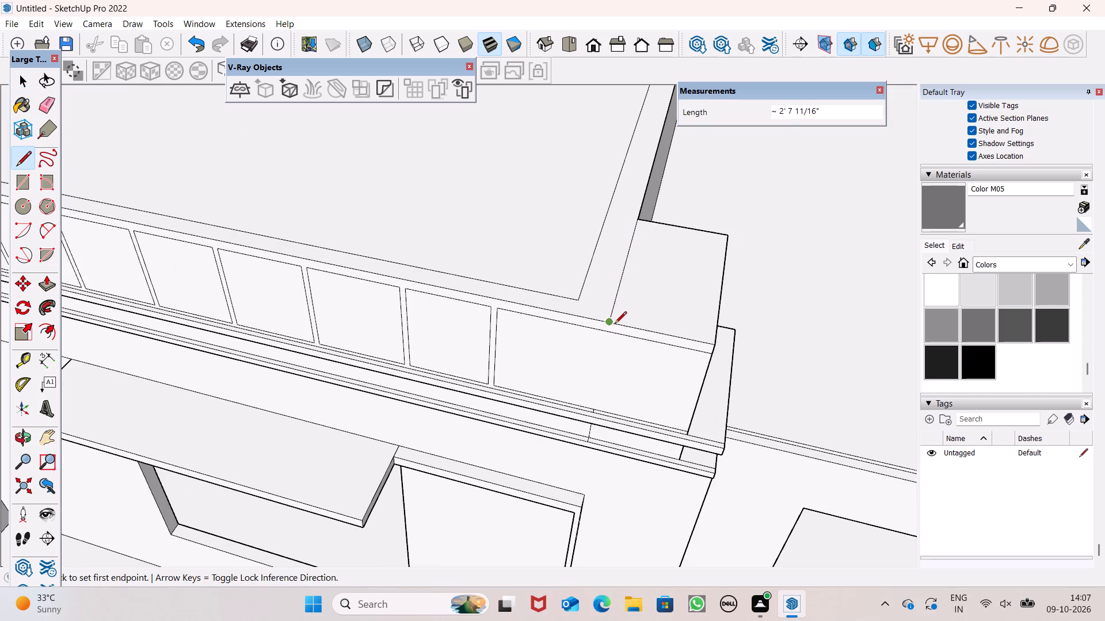
Draw a short line extending the roof's inner border from its front corner to the parapet's front top edge.
middle_click_drag(595, 335, 600, 228)
scroll(603, 227, "up", 1)
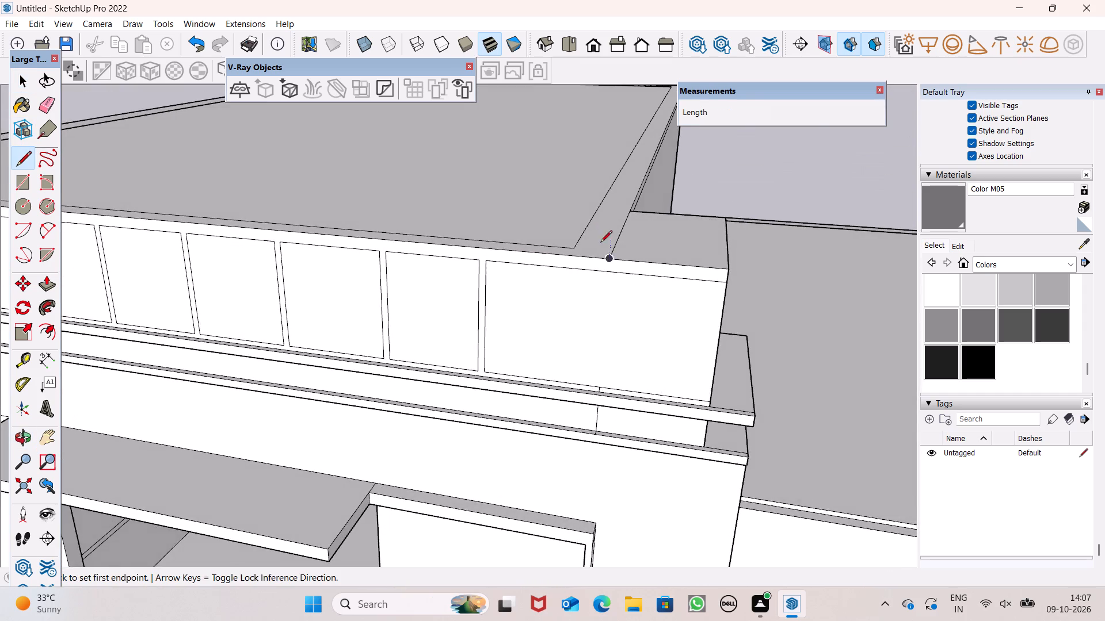
scroll(598, 270, "up", 5)
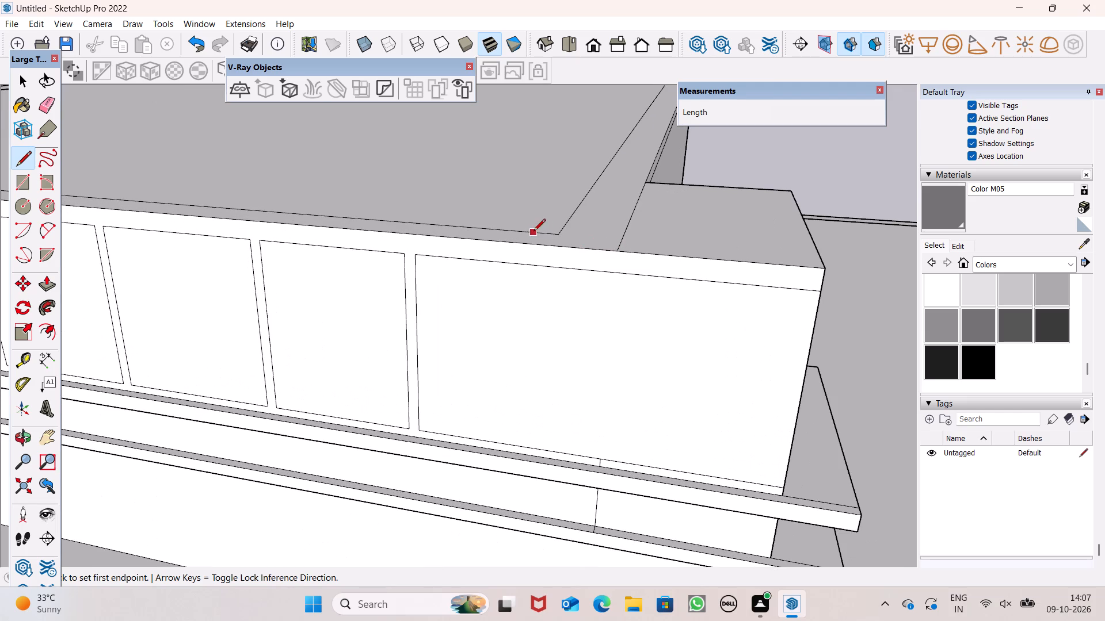
left_click(570, 230)
key("space")
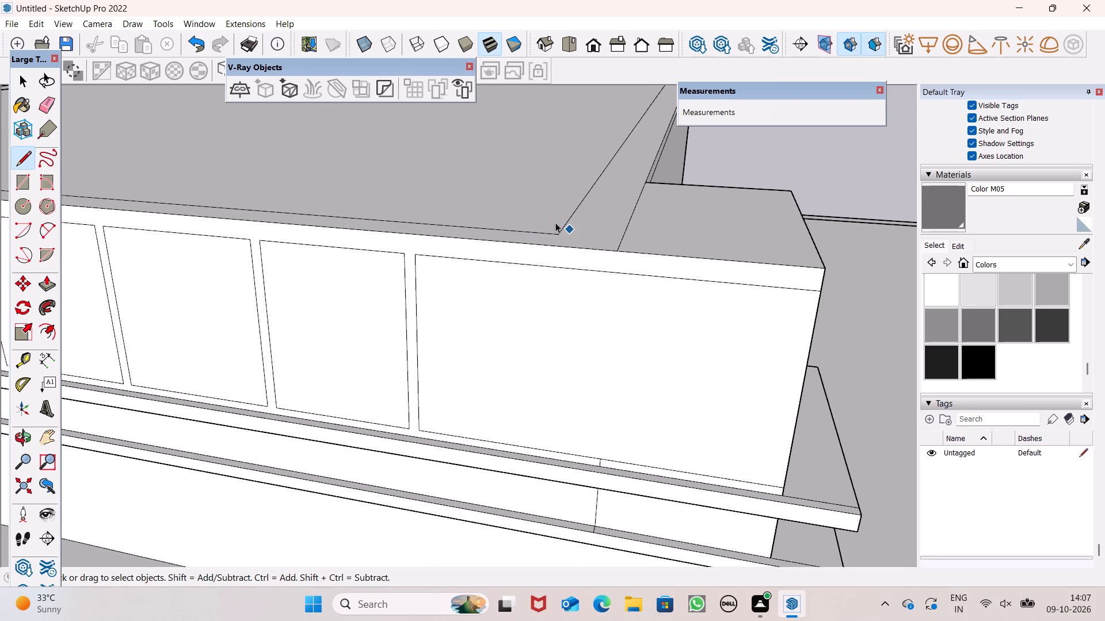
key("space")
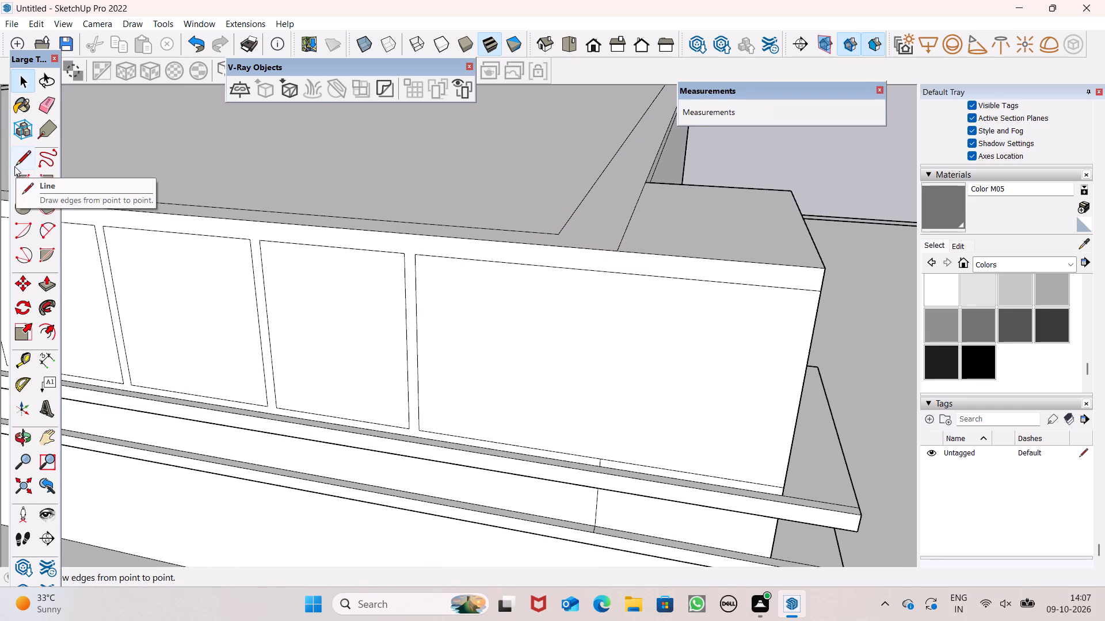
left_click(14, 166)
scroll(461, 251, "up", 4)
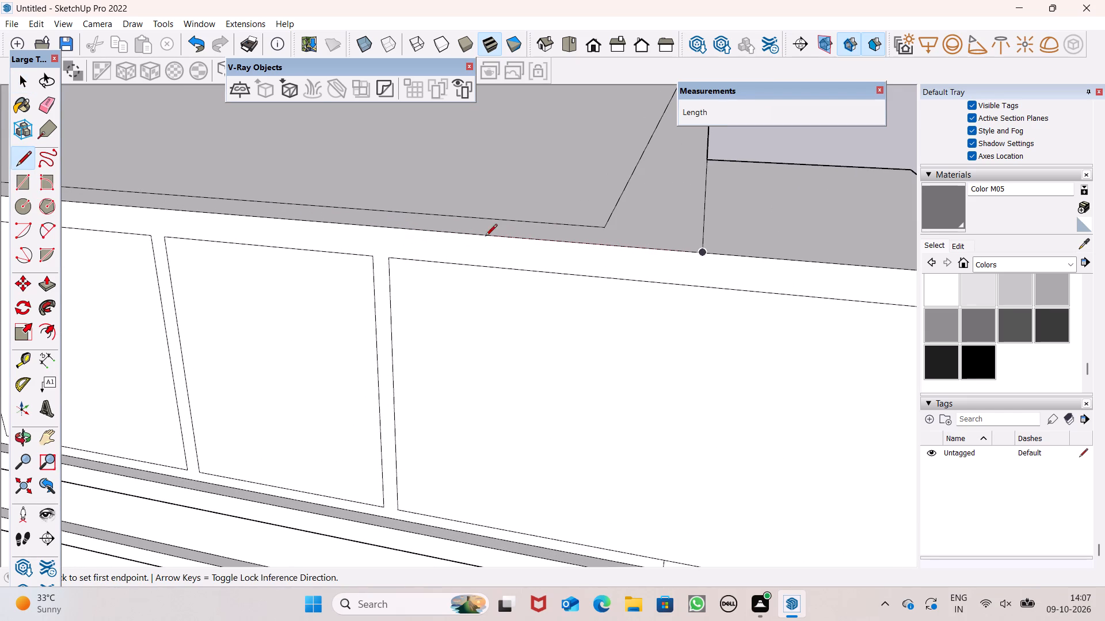
left_click(604, 227)
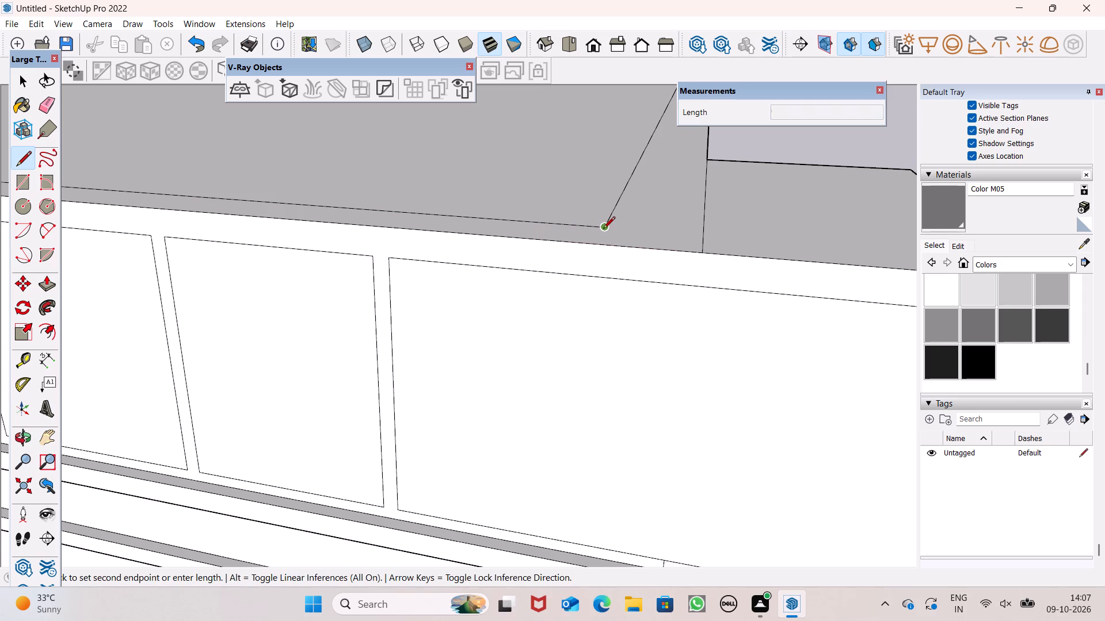
left_click(602, 240)
left_click(595, 249)
Draw a 2" vertical line across the front top border, down from the end of the extended inner roof border.
left_click(599, 279)
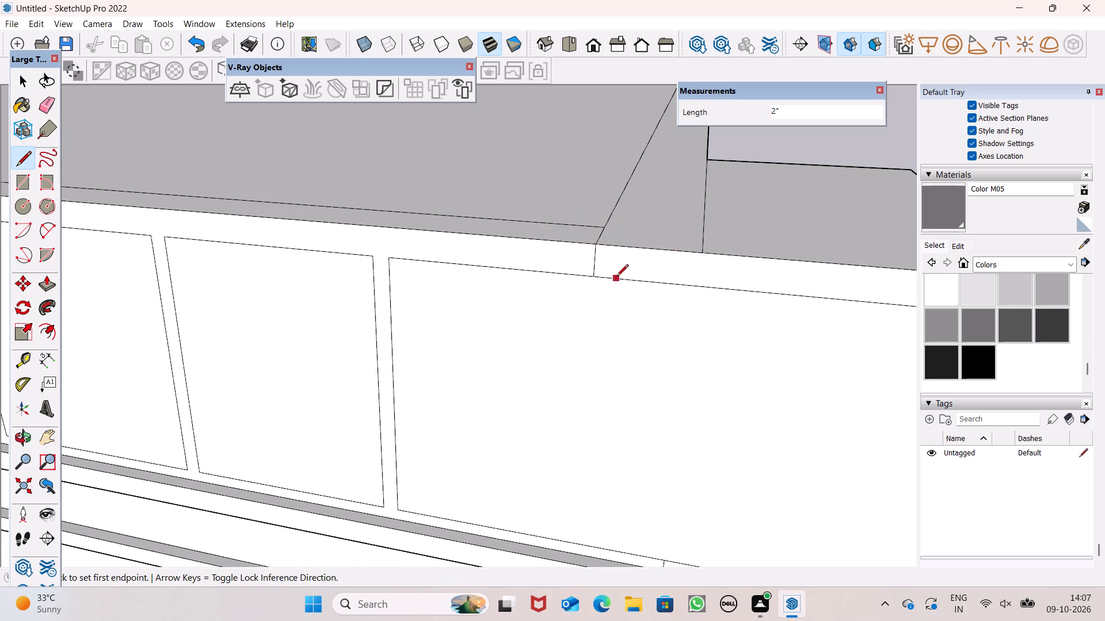
scroll(615, 298, "down", 1)
key("ctrl+z")
scroll(609, 263, "up", 4)
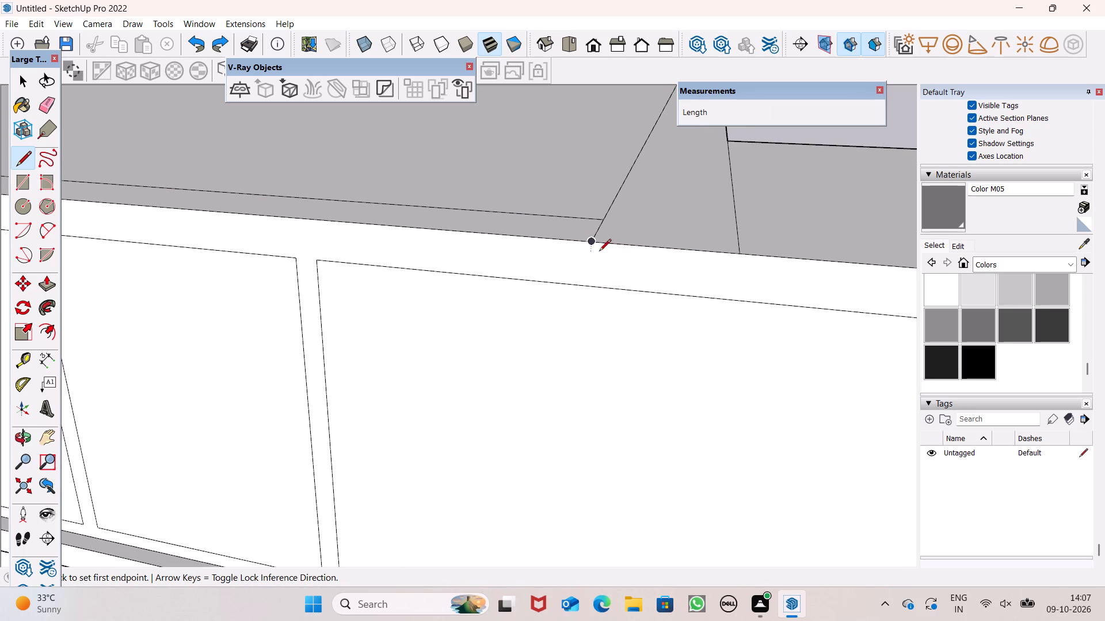
left_click(590, 239)
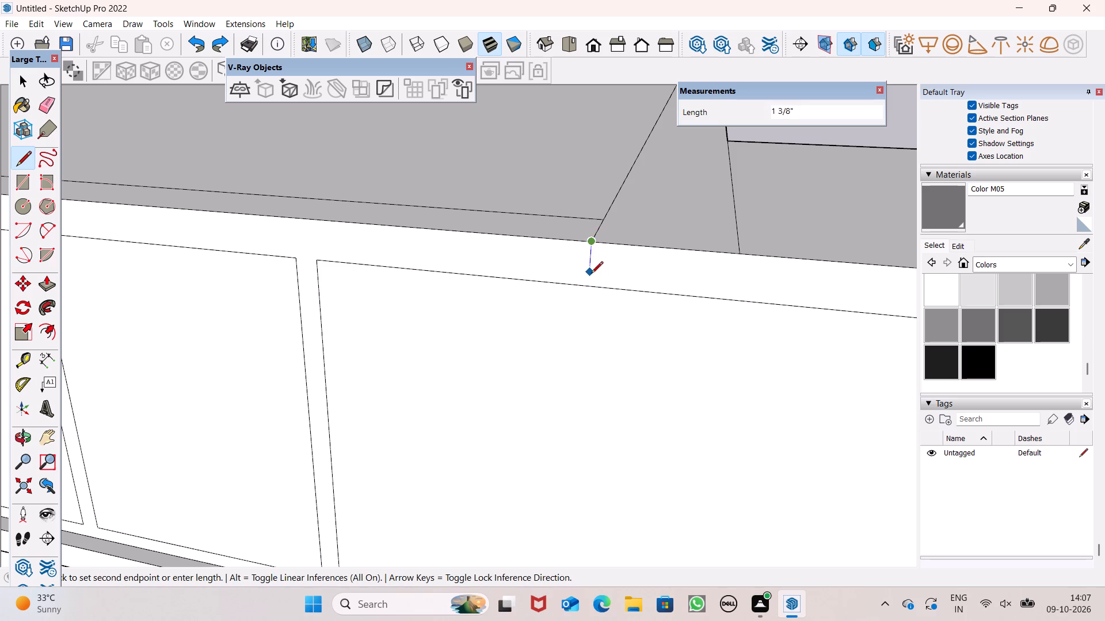
left_click(594, 285)
scroll(459, 254, "down", 3)
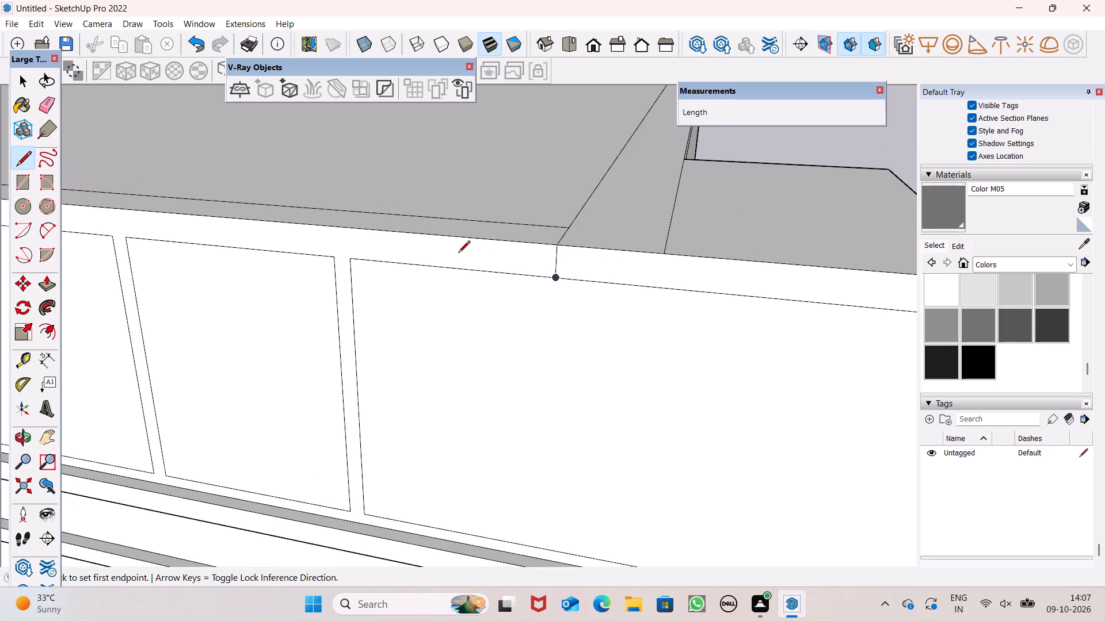
Draw a 2" vertical line across the front top border, down from the end of the line from the notch corner.
scroll(458, 254, "down", 1)
middle_click_drag(593, 321, 666, 237)
scroll(666, 237, "up", 1)
scroll(653, 260, "down", 1)
middle_click_drag(640, 298, 626, 395)
scroll(633, 310, "up", 5)
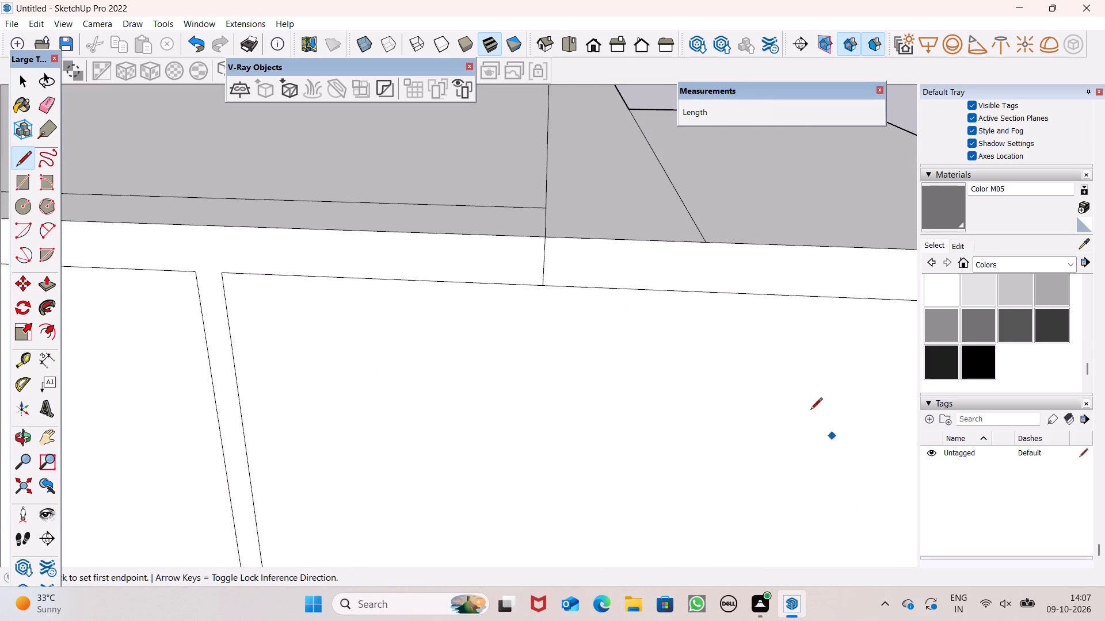
left_click(700, 238)
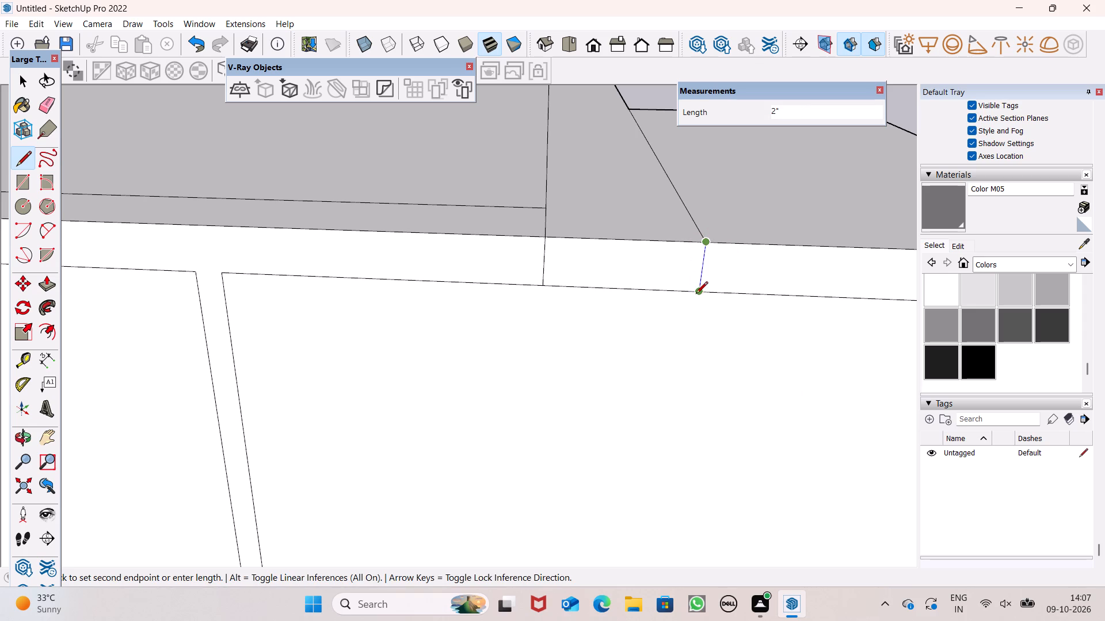
left_click(696, 294)
scroll(534, 259, "down", 2)
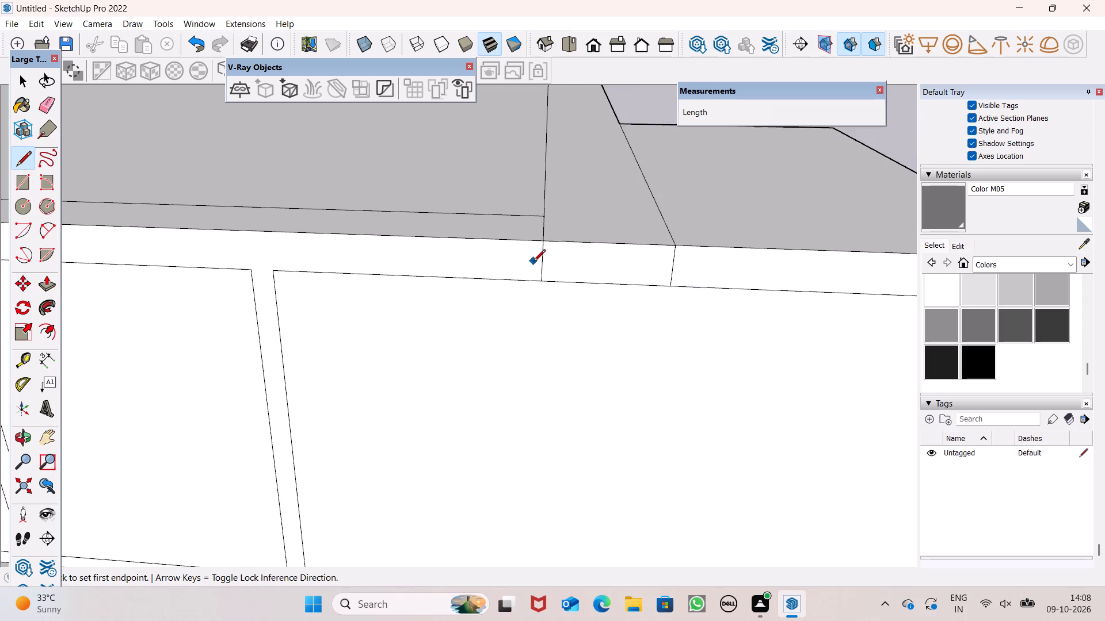
Draw a 1' 7 7/16" vertical line from the inner of the two short border lines to the front panel's bottom border.
scroll(534, 262, "down", 9)
middle_click_drag(572, 315, 557, 259)
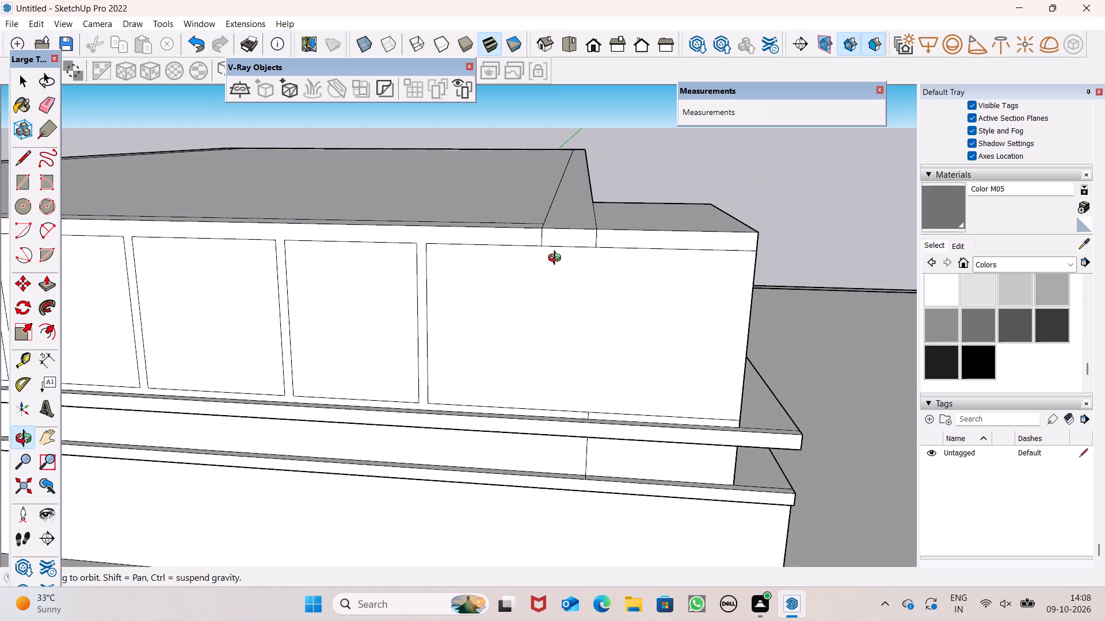
middle_click_drag(557, 259, 557, 256)
scroll(557, 259, "up", 3)
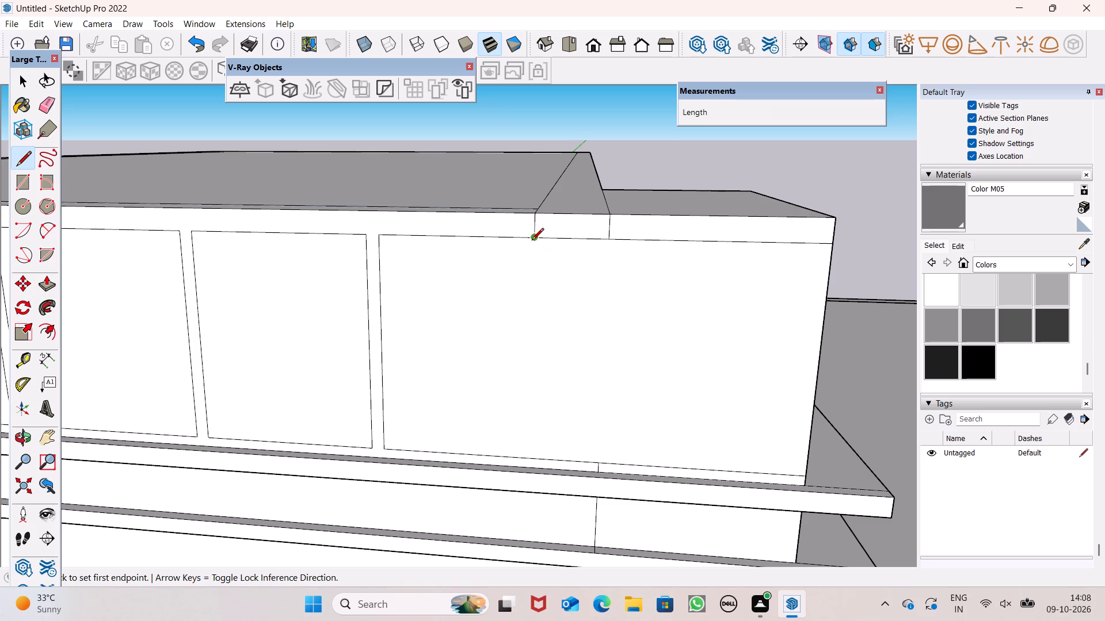
left_click(532, 240)
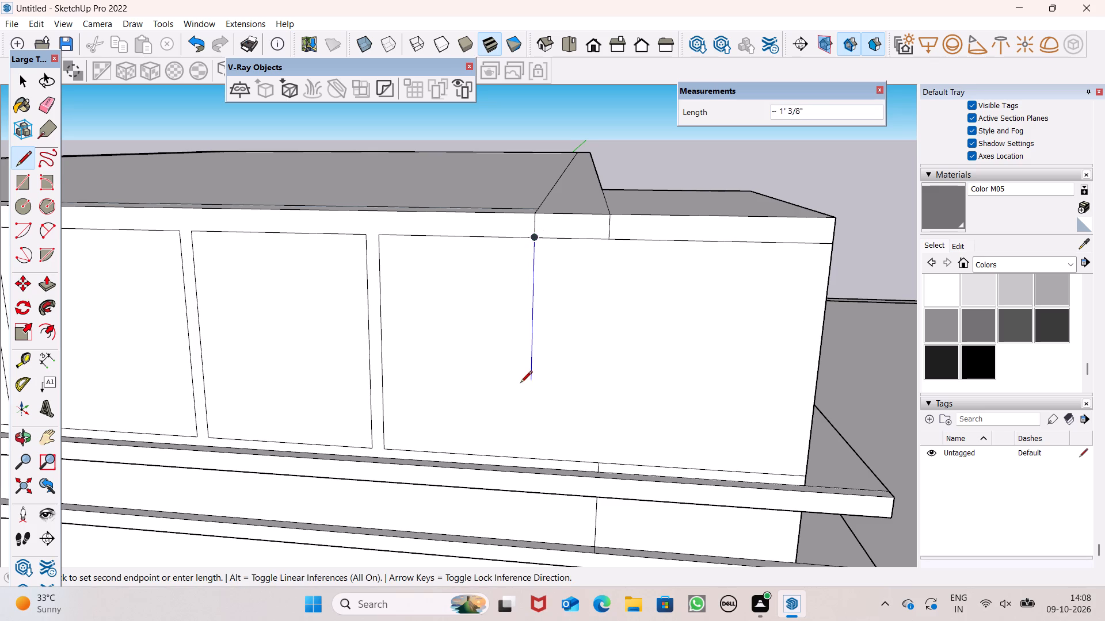
left_click(524, 457)
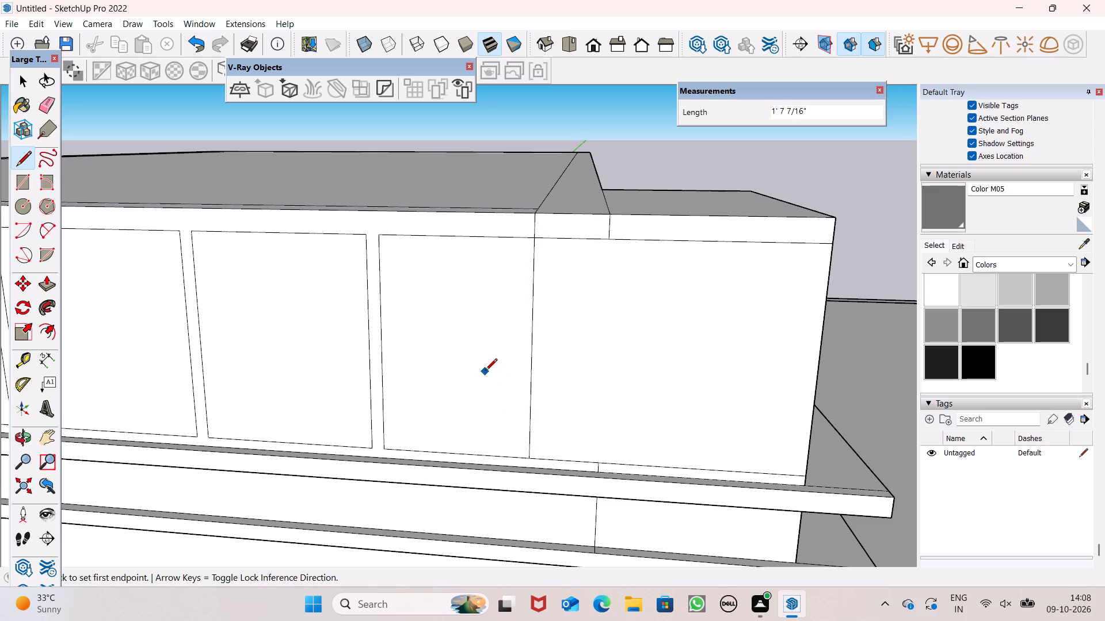
key("space")
scroll(490, 370, "down", 4)
scroll(507, 377, "up", 1)
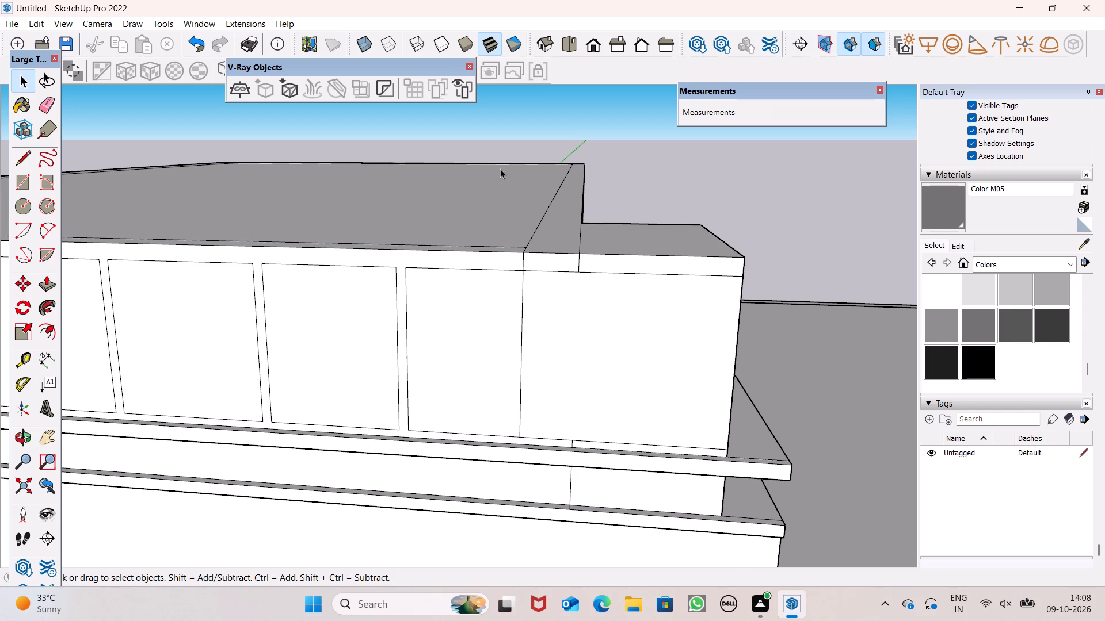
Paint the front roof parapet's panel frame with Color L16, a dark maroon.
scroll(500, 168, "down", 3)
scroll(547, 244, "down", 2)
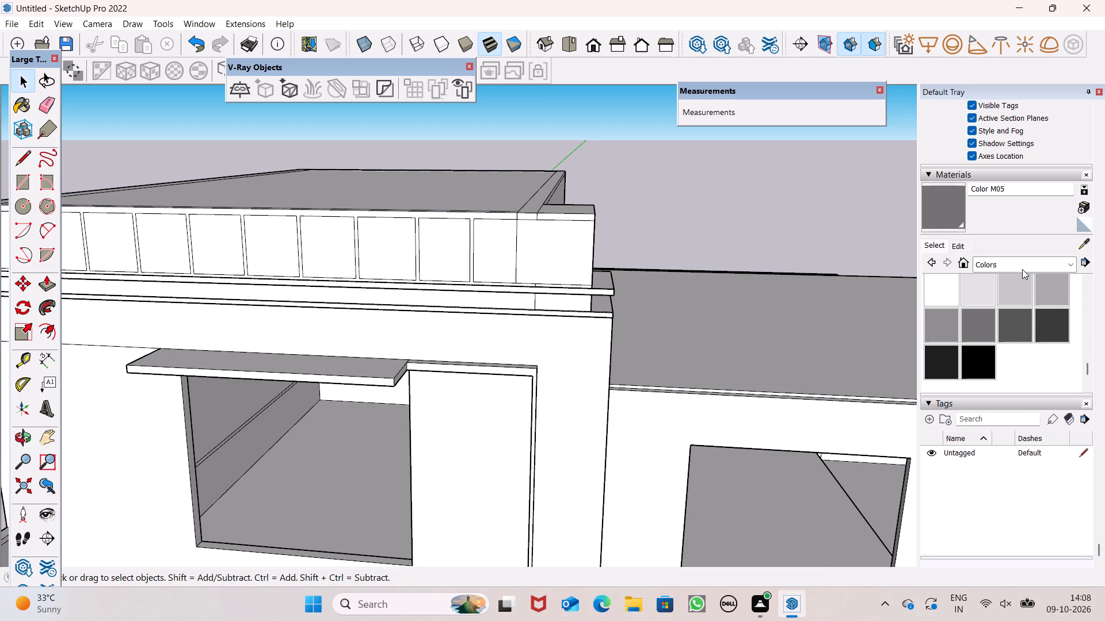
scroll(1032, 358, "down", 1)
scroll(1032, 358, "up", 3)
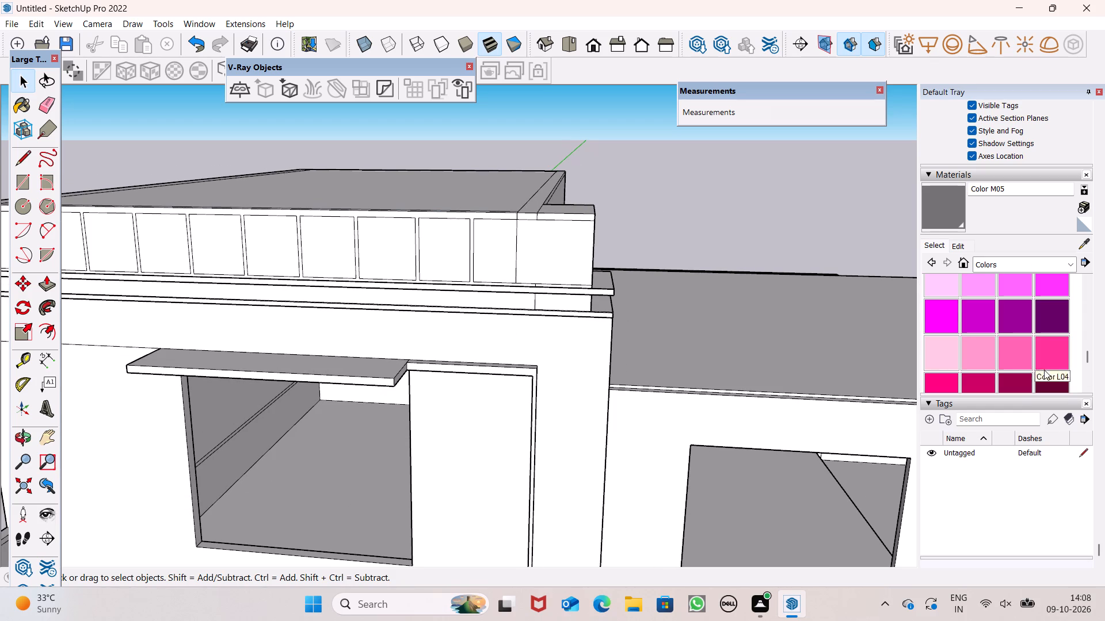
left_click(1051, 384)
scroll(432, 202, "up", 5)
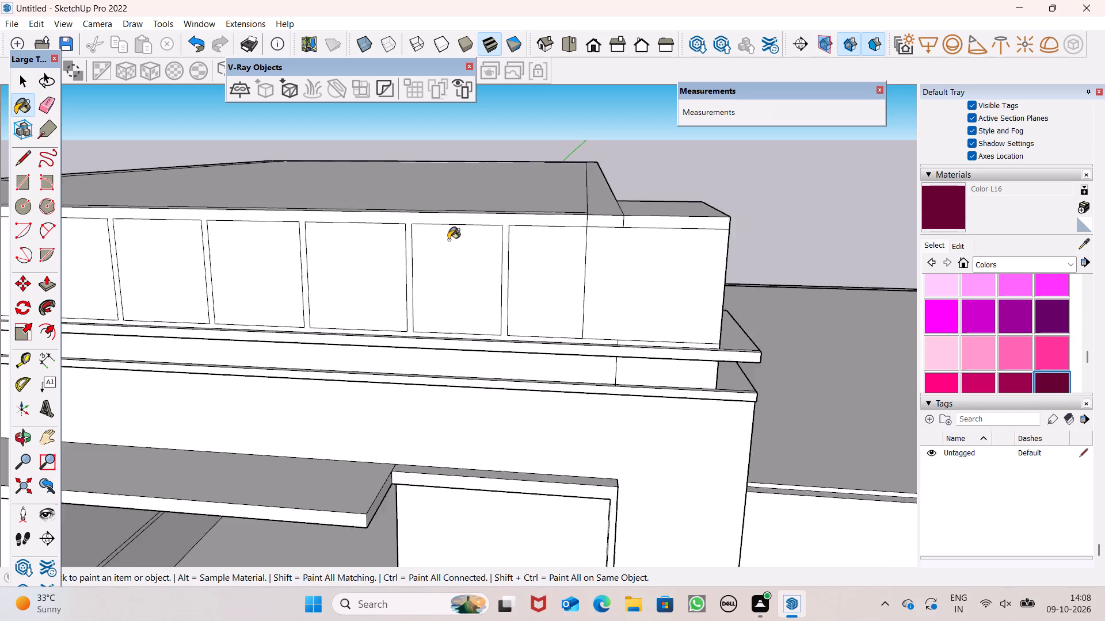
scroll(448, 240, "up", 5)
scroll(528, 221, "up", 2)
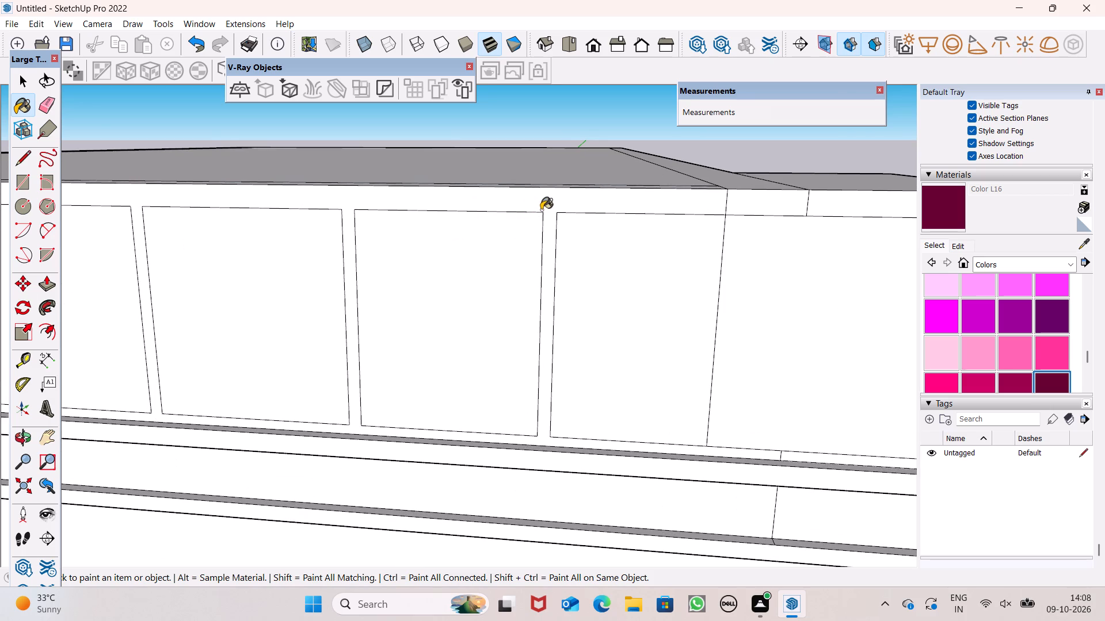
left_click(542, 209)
Repaint the front roof parapet's panel frame with the dark brown Color C08.
scroll(627, 228, "down", 2)
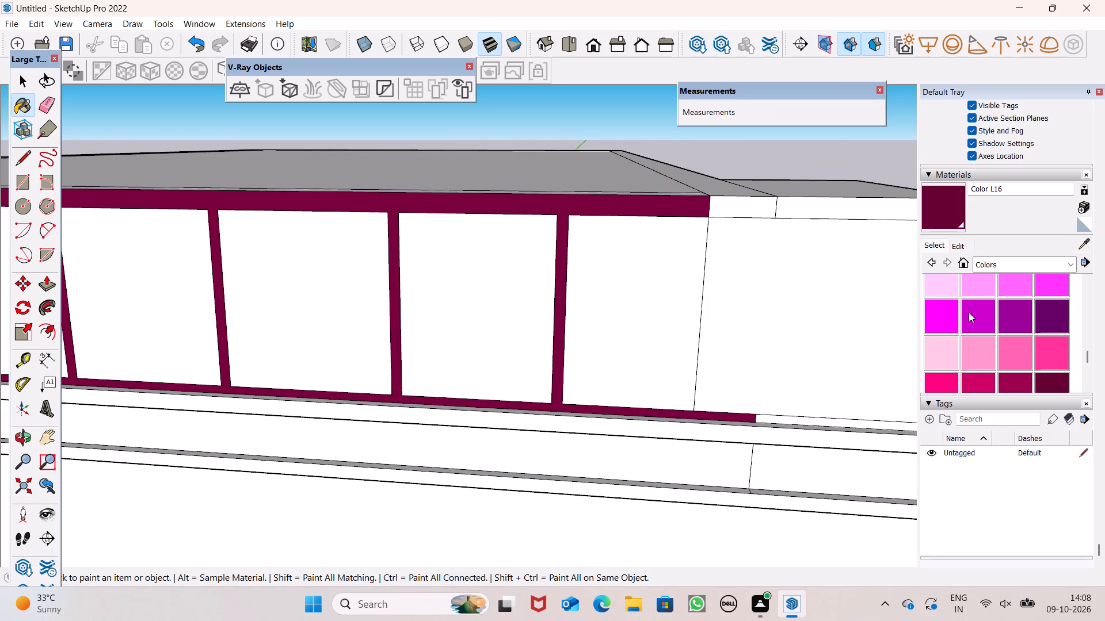
scroll(969, 312, "down", 2)
scroll(976, 329, "up", 4)
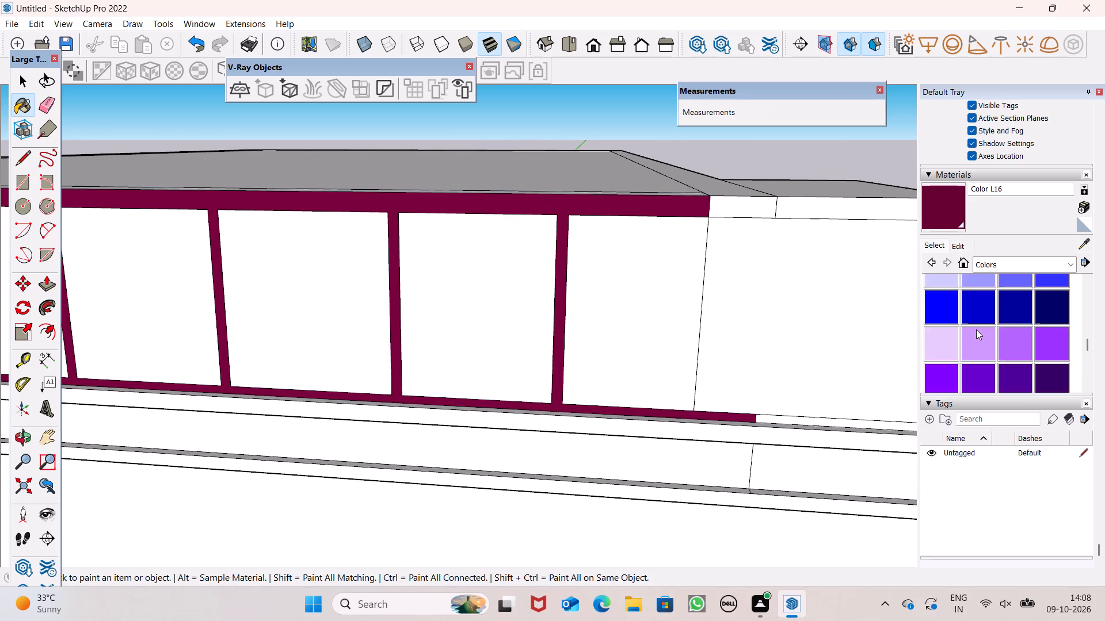
scroll(976, 329, "up", 6)
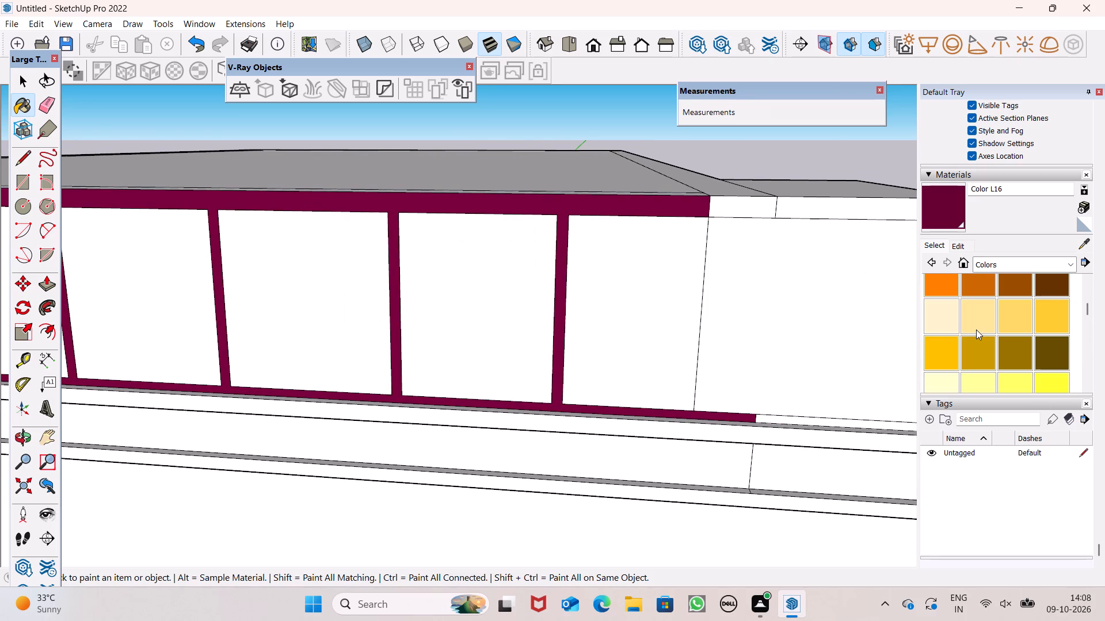
left_click(1048, 280)
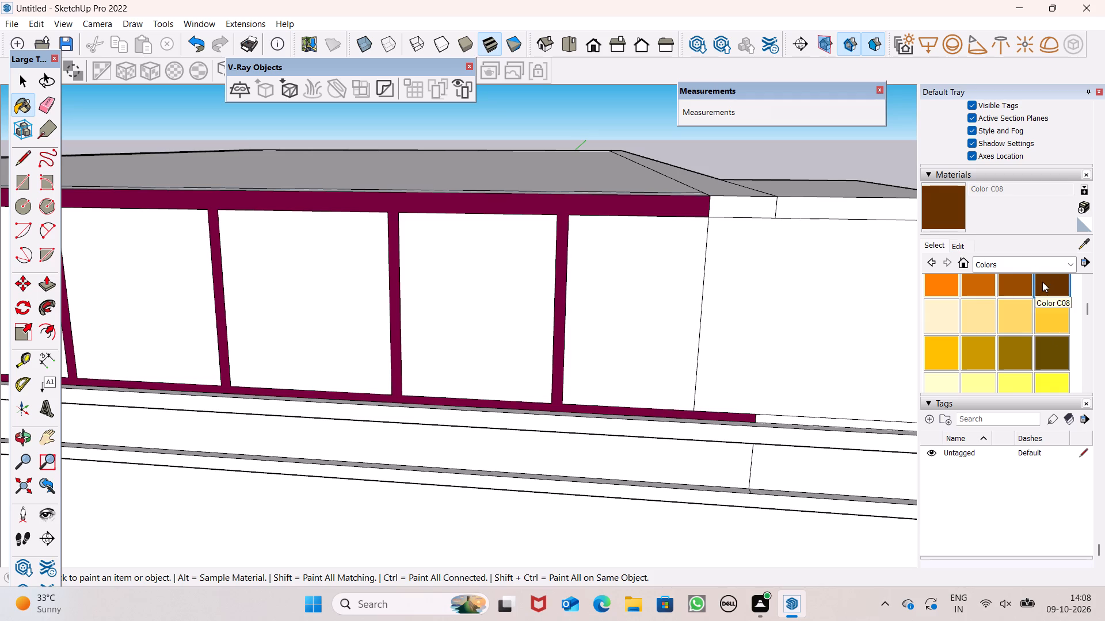
left_click(960, 243)
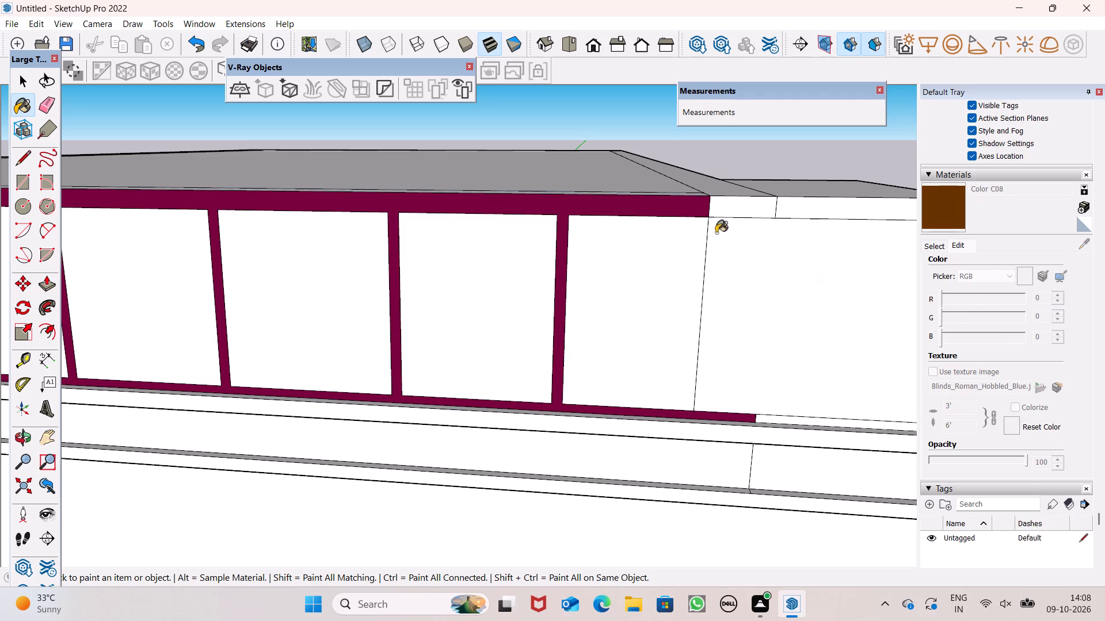
left_click(675, 208)
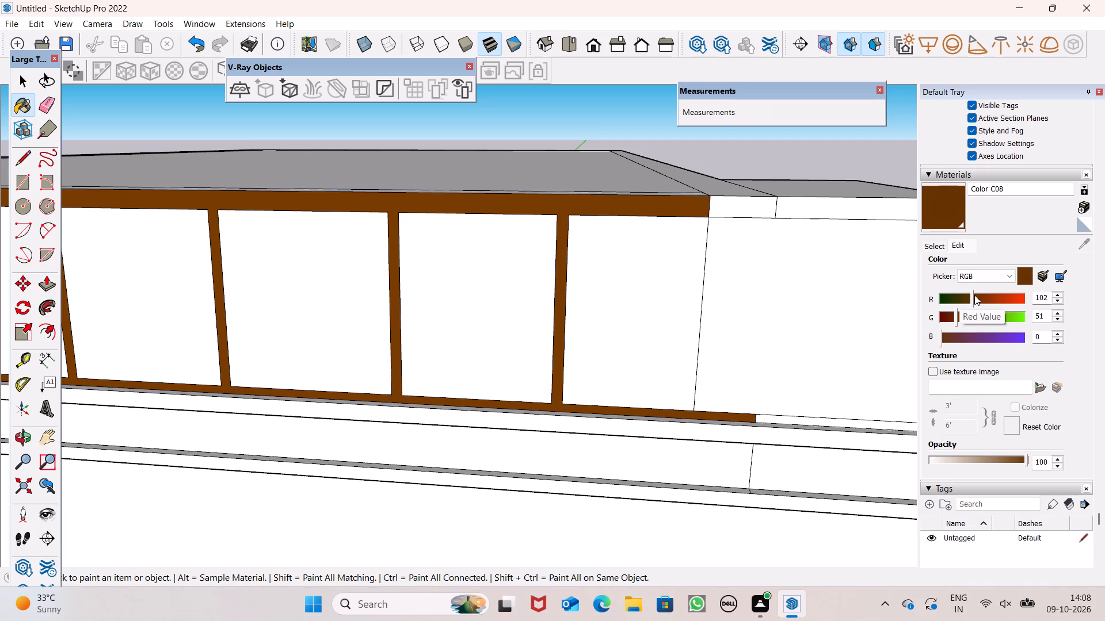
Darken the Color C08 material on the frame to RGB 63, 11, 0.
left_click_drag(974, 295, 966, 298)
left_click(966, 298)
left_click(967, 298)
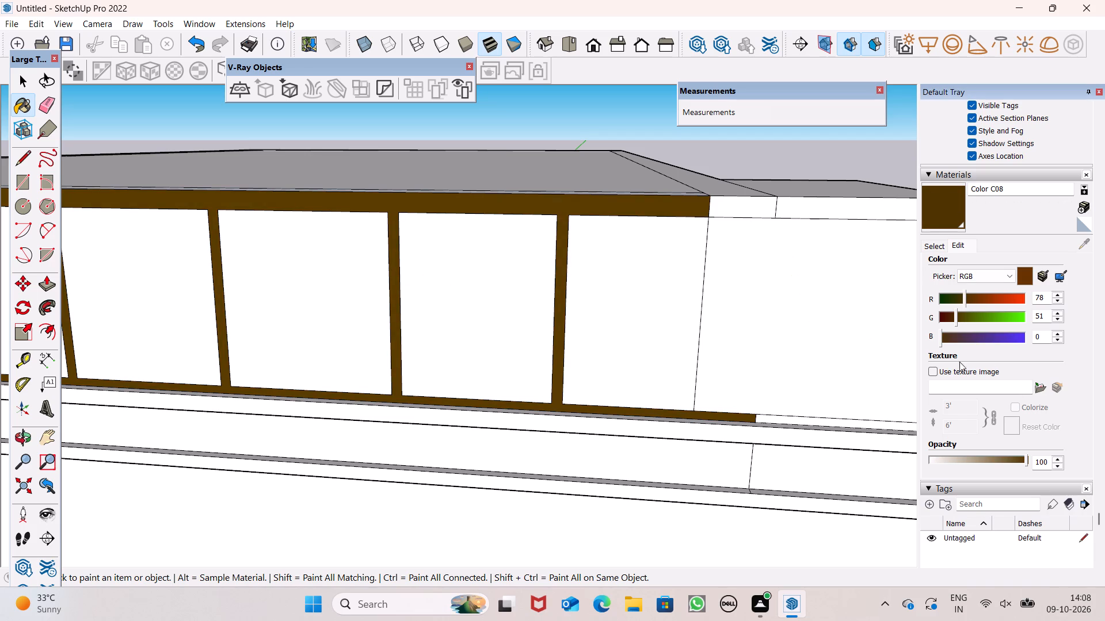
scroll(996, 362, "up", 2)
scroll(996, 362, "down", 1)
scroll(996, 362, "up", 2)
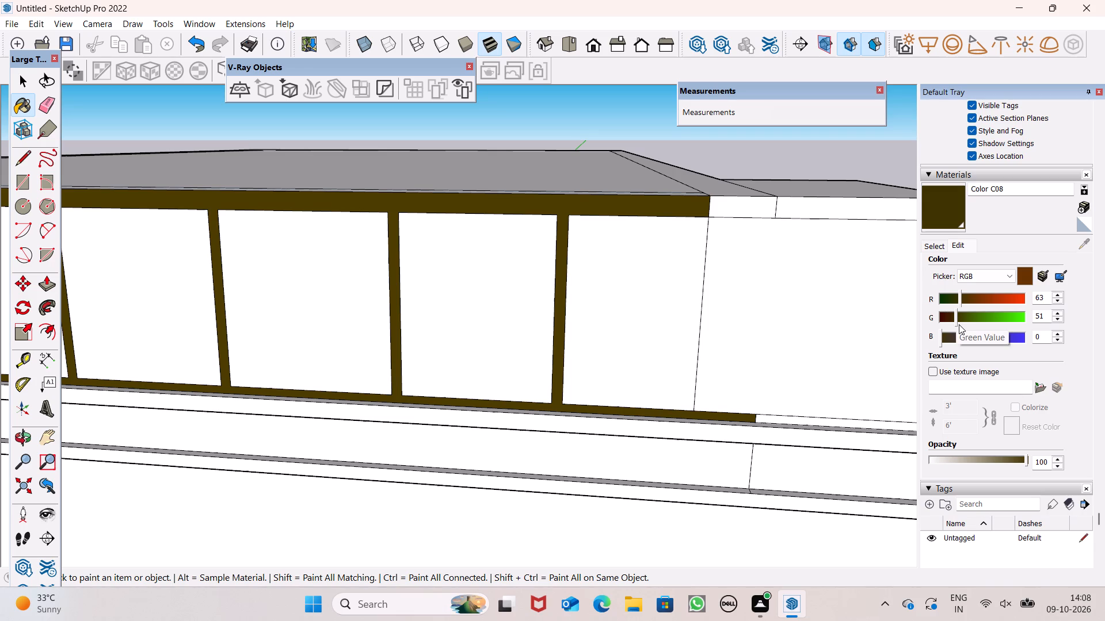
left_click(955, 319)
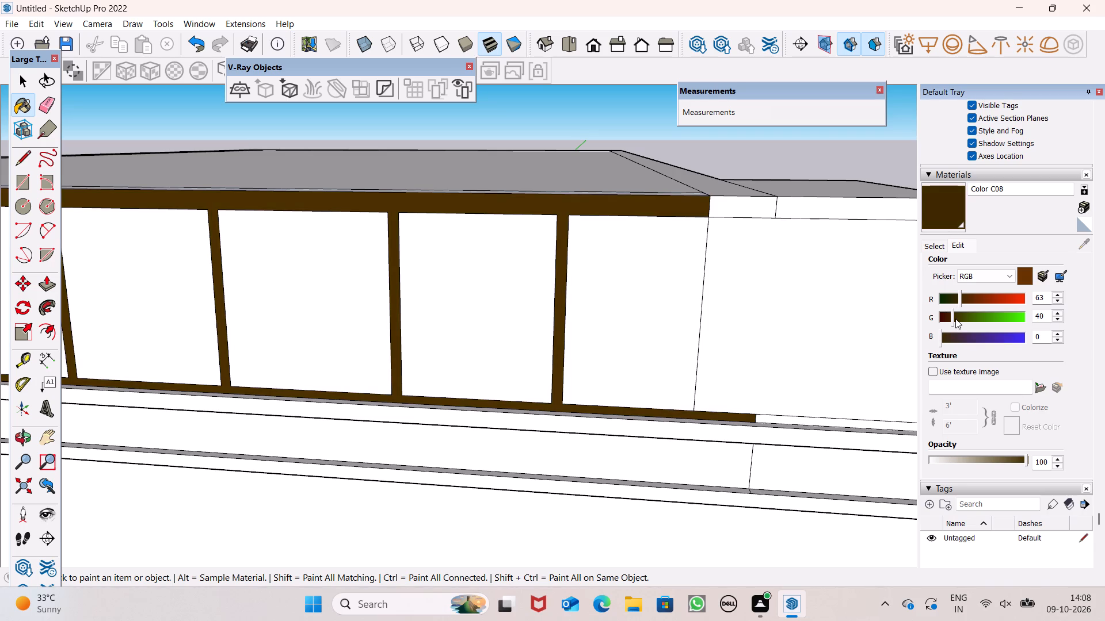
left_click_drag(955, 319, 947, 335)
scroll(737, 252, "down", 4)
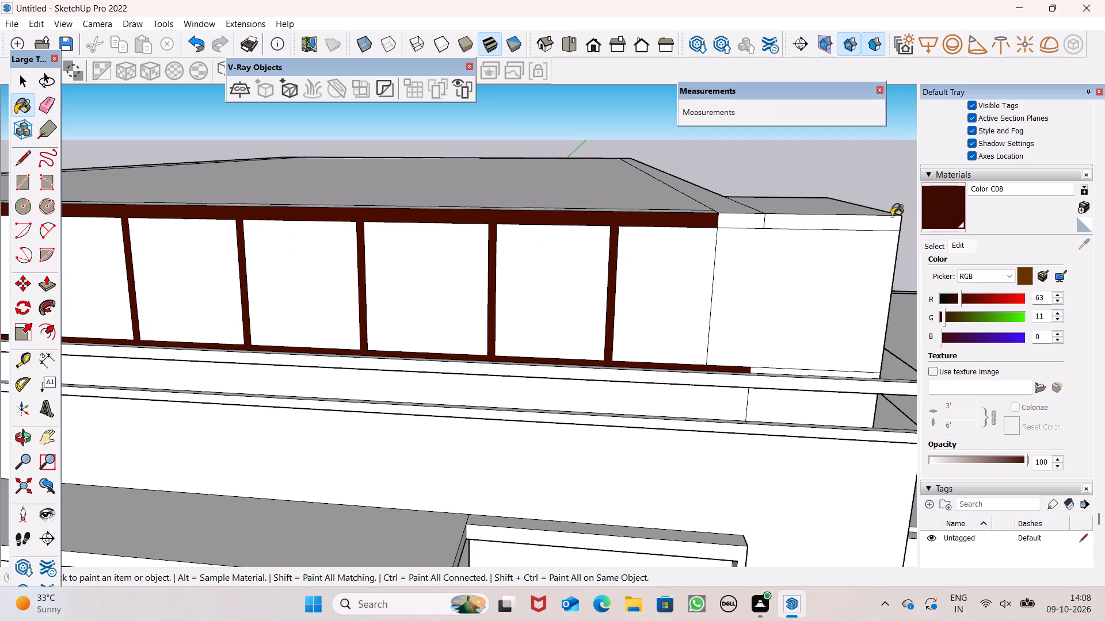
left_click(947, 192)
Examine the recoloured parapet frame and the roof's far front corner from several angles.
scroll(568, 332, "down", 5)
middle_click_drag(451, 389, 935, 430)
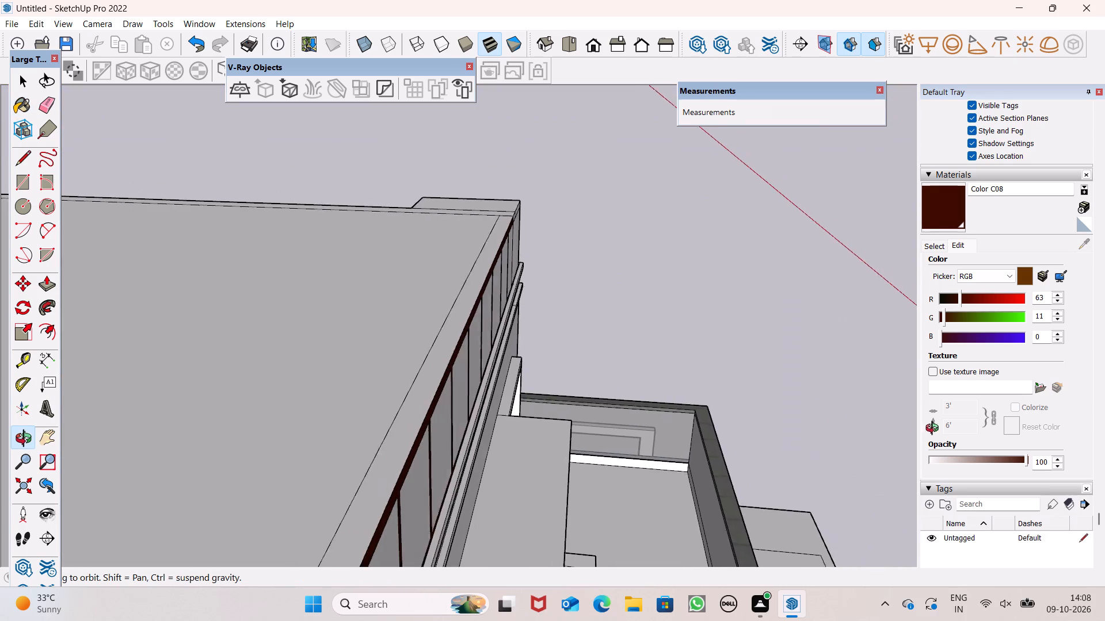
middle_click_drag(935, 430, 935, 429)
scroll(615, 375, "down", 3)
middle_click_drag(608, 383, 445, 411)
scroll(591, 400, "up", 1)
scroll(329, 344, "down", 1)
scroll(329, 344, "up", 5)
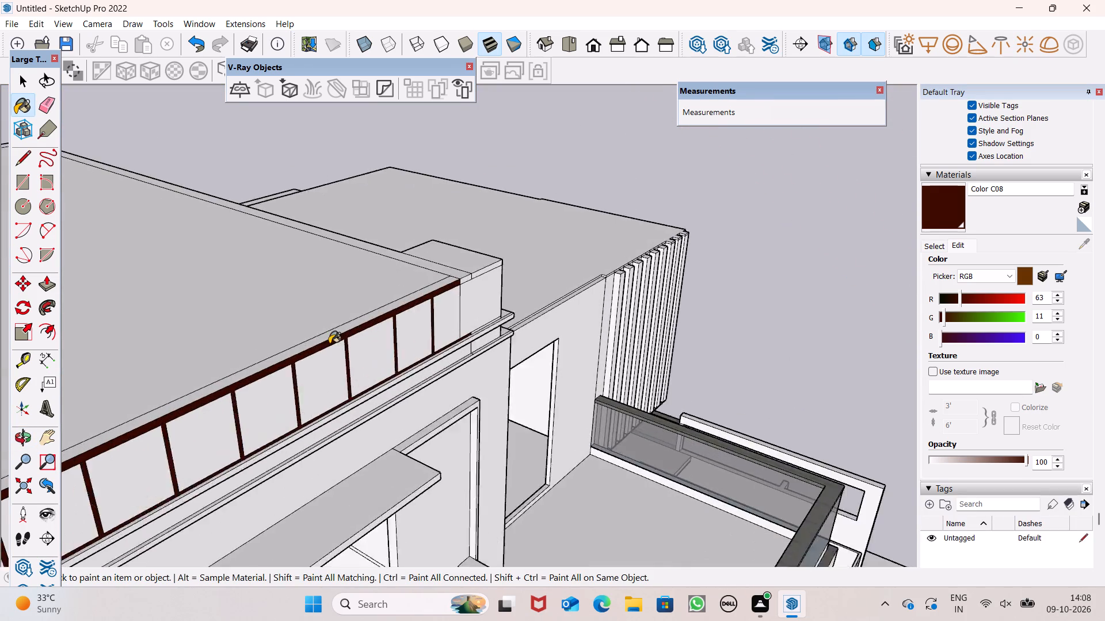
scroll(329, 344, "up", 2)
scroll(218, 543, "up", 3)
scroll(220, 538, "down", 1)
scroll(223, 536, "up", 2)
scroll(432, 439, "up", 1)
middle_click_drag(432, 439, 306, 411)
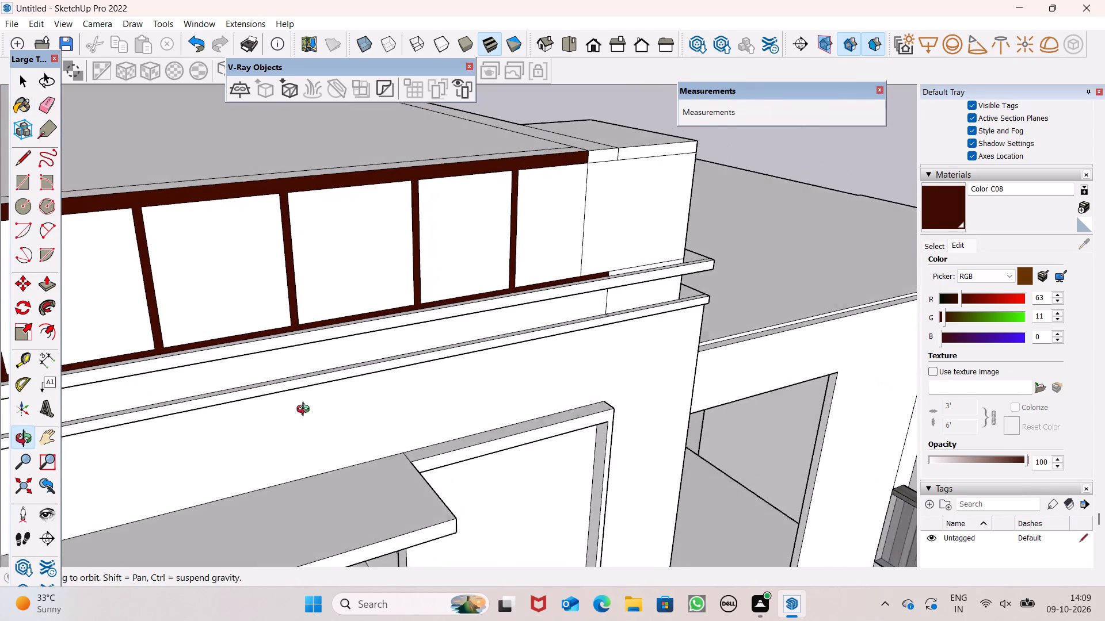
middle_click_drag(306, 411, 313, 401)
scroll(575, 164, "down", 2)
middle_click_drag(700, 260, 610, 300)
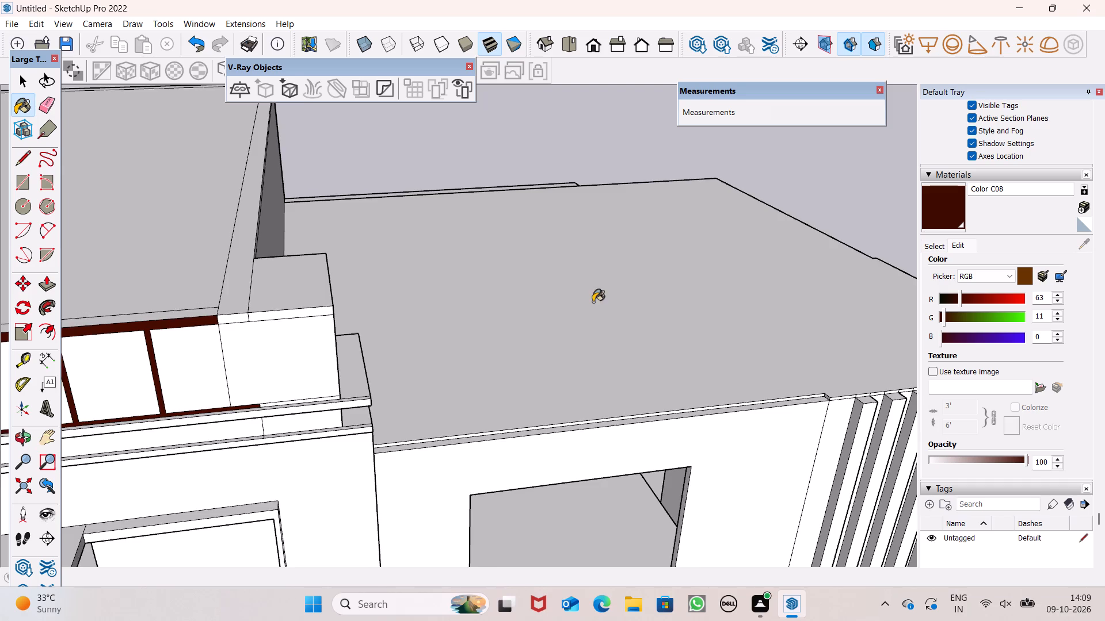
scroll(591, 292, "up", 1)
scroll(591, 292, "down", 3)
scroll(353, 328, "up", 12)
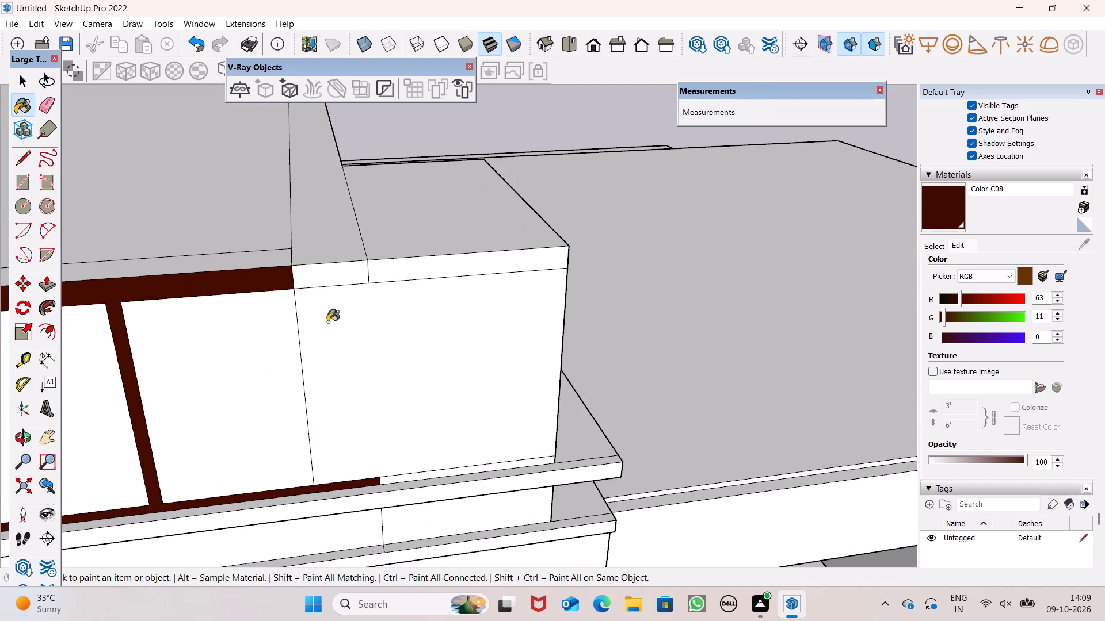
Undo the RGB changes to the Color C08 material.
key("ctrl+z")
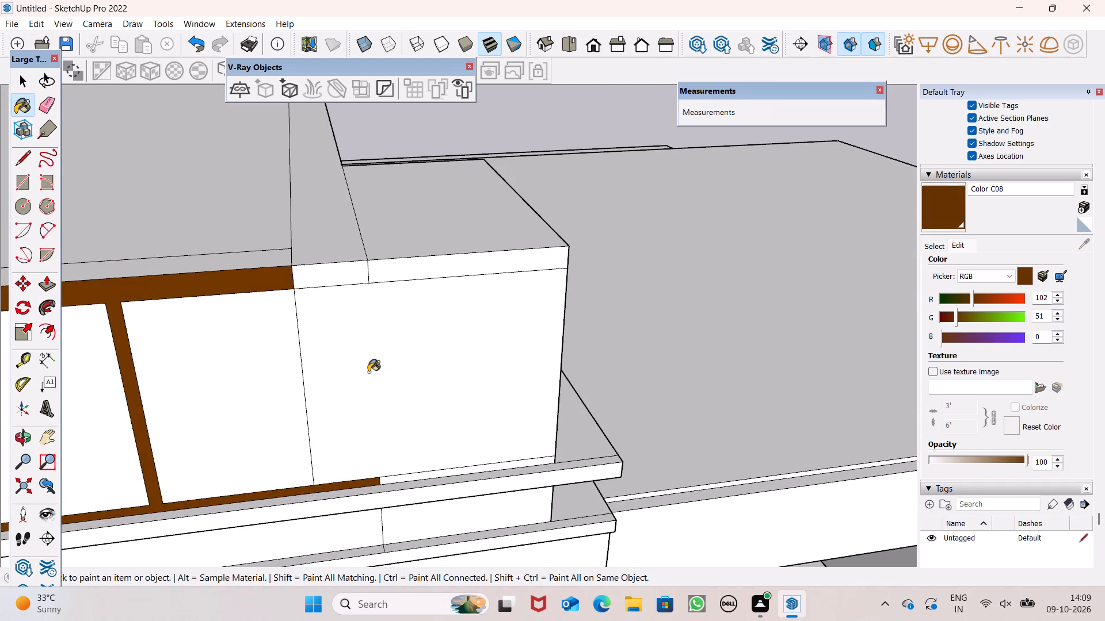
Set the frame's Color C08 material to RGB 86, 44, 0.
left_click(217, 278)
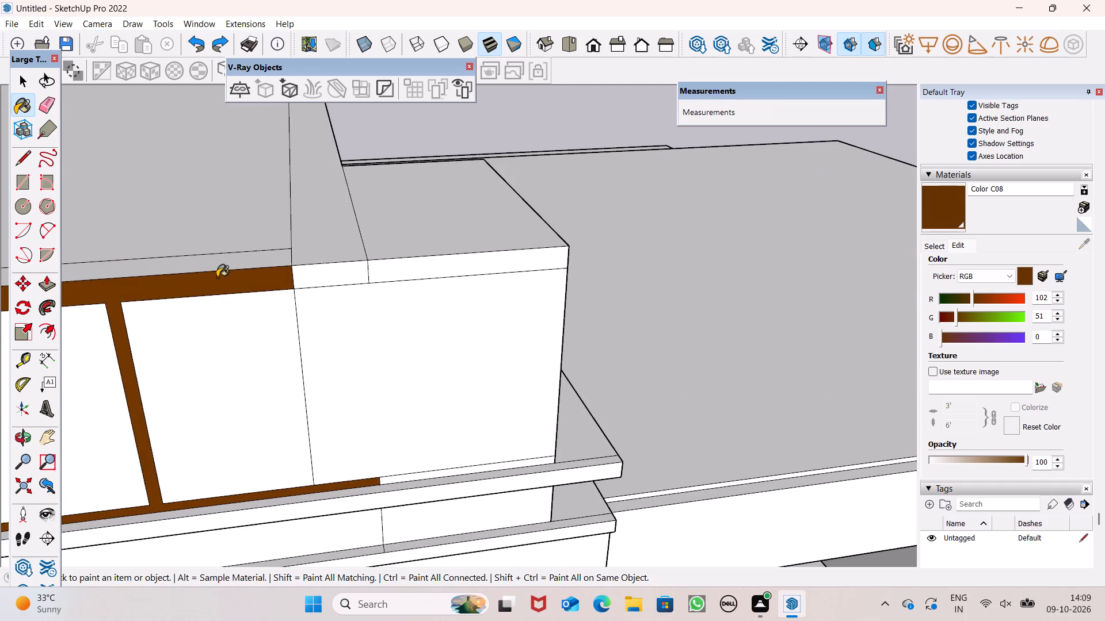
left_click(971, 293)
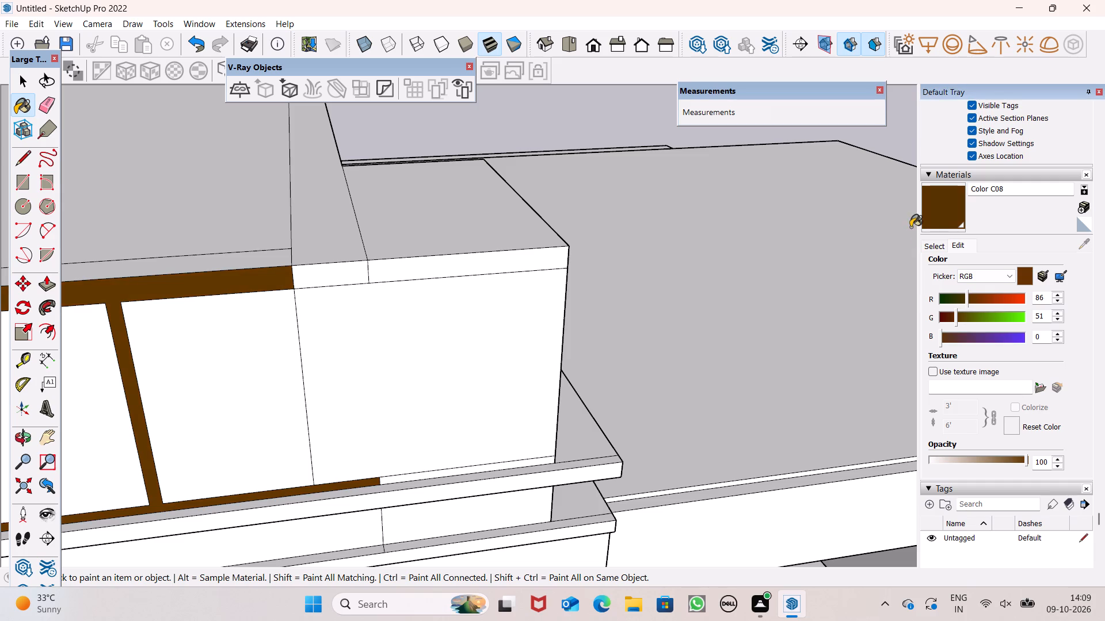
left_click(957, 317)
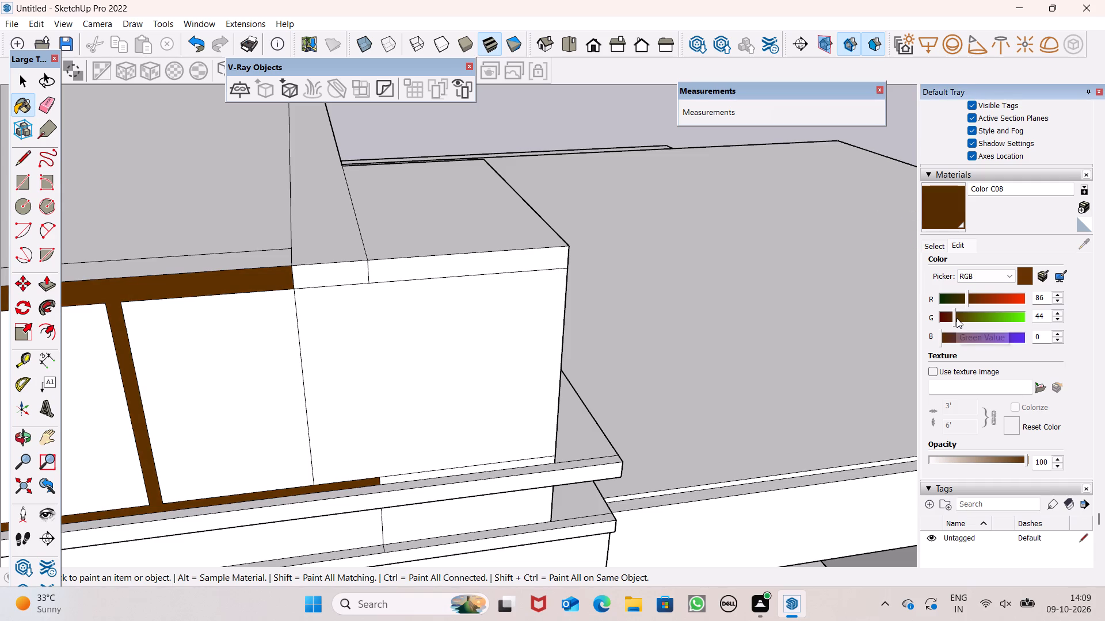
key("space")
Draw a vertical line about 1' 9 7/16" just beyond the end divider, from the parapet's top edge to the bottom border.
scroll(521, 246, "down", 1)
scroll(521, 246, "up", 1)
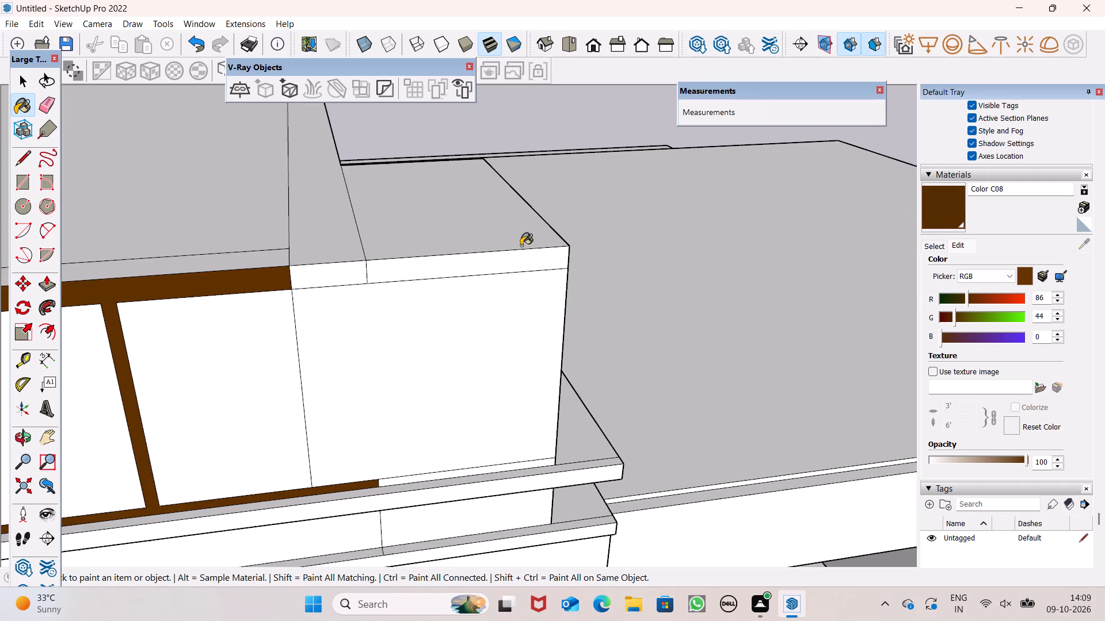
left_click(28, 158)
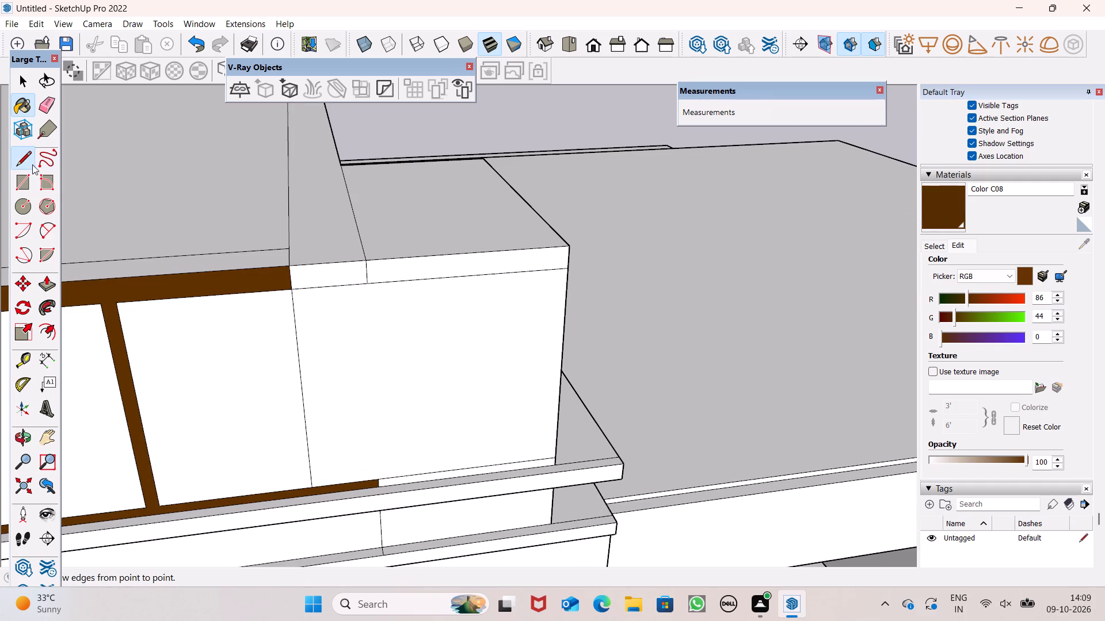
scroll(352, 265, "up", 4)
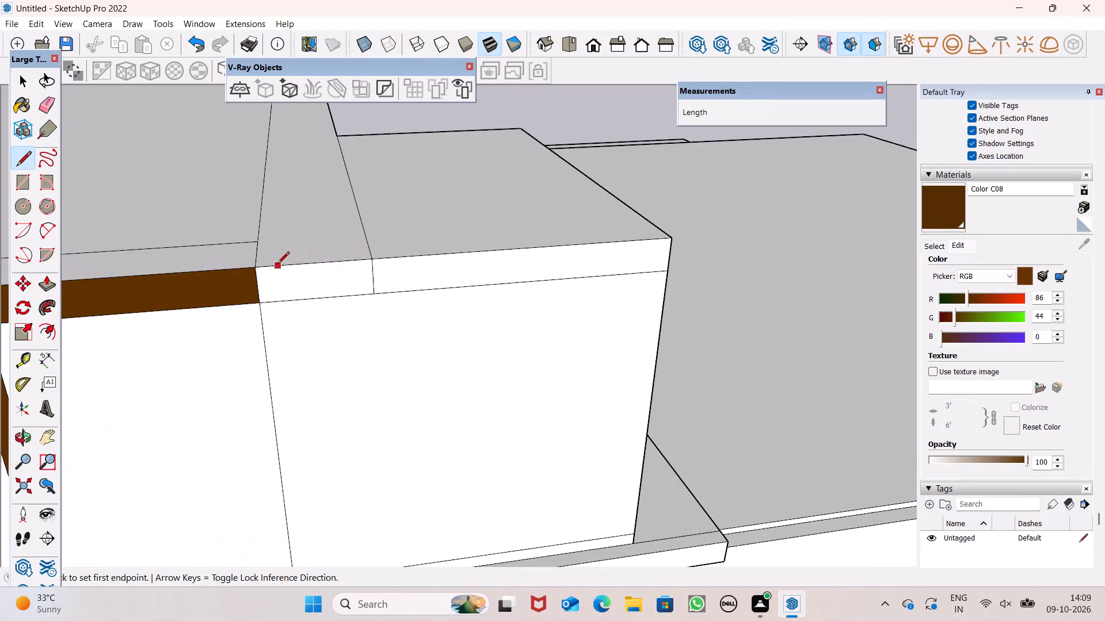
left_click(277, 264)
scroll(288, 321, "down", 2)
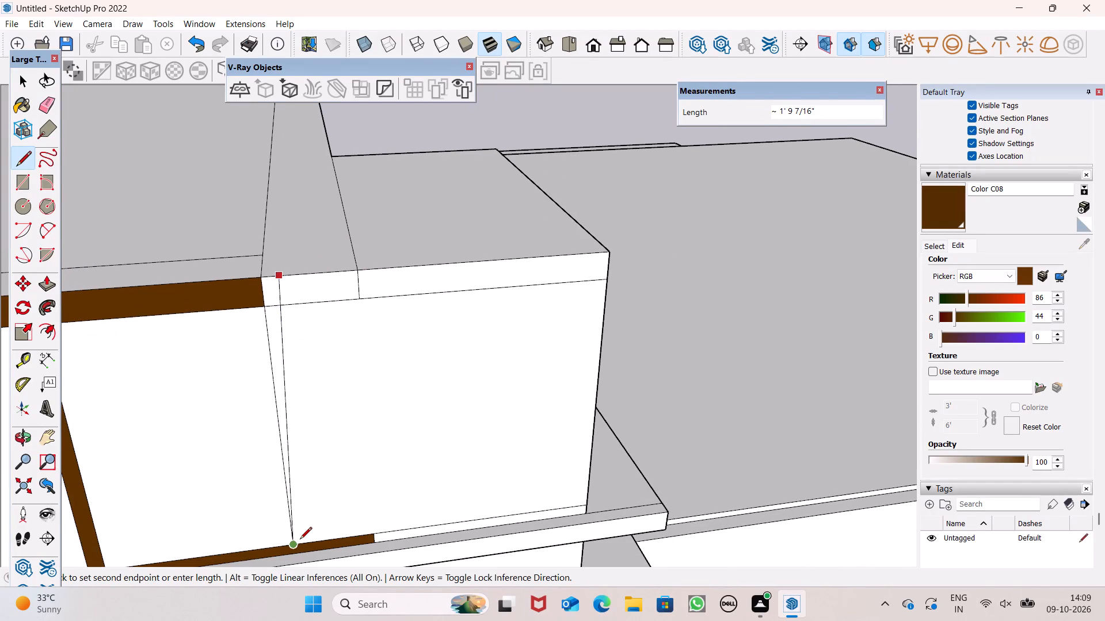
left_click_drag(304, 538, 304, 531)
scroll(329, 355, "down", 1)
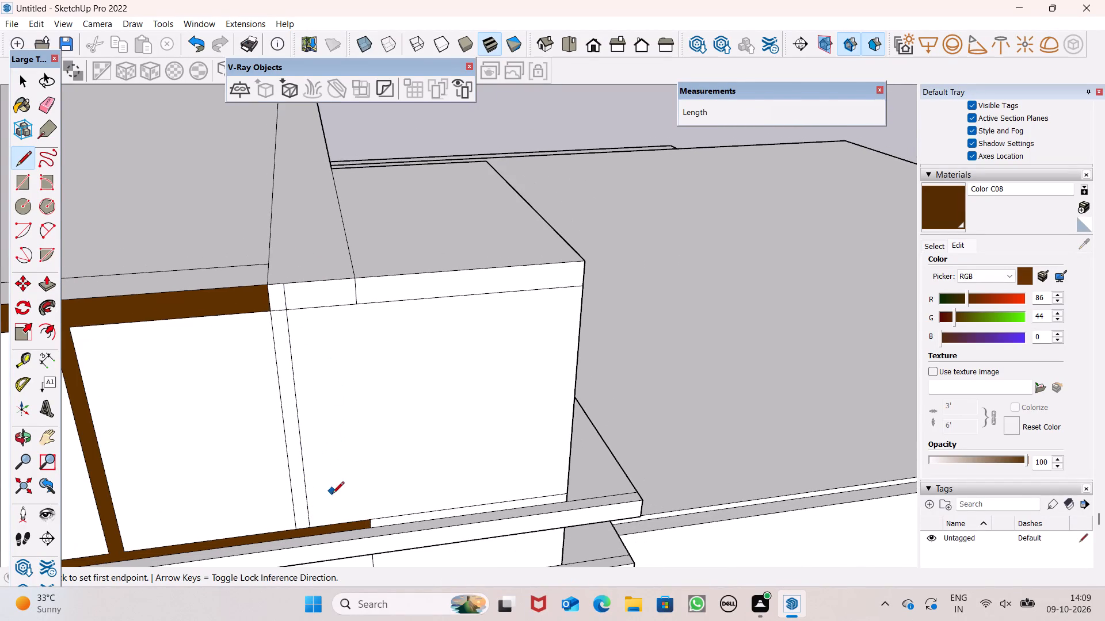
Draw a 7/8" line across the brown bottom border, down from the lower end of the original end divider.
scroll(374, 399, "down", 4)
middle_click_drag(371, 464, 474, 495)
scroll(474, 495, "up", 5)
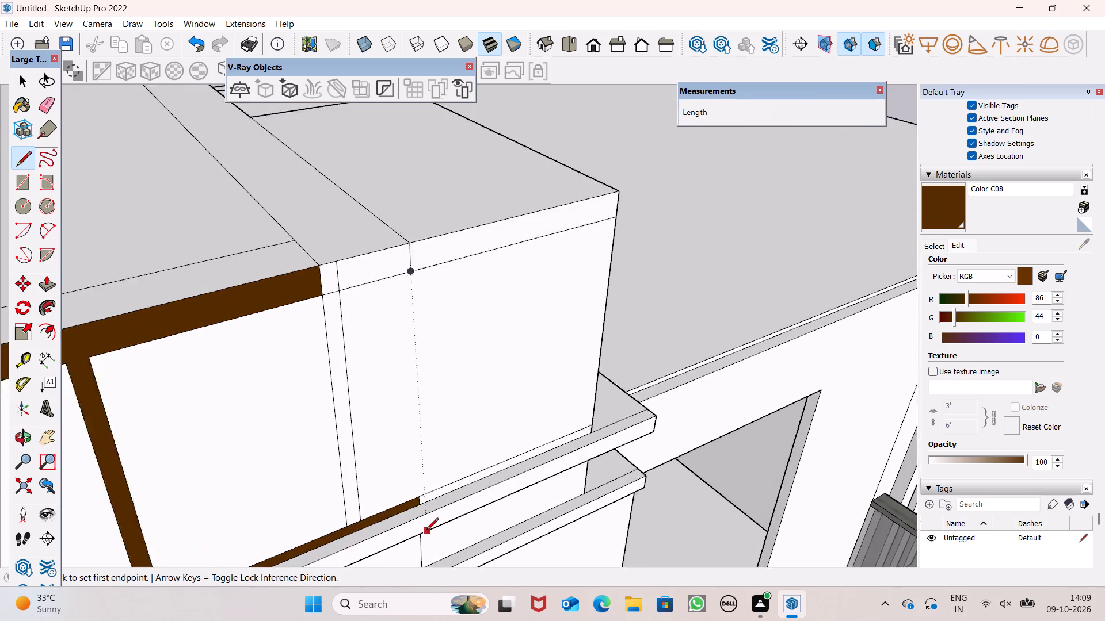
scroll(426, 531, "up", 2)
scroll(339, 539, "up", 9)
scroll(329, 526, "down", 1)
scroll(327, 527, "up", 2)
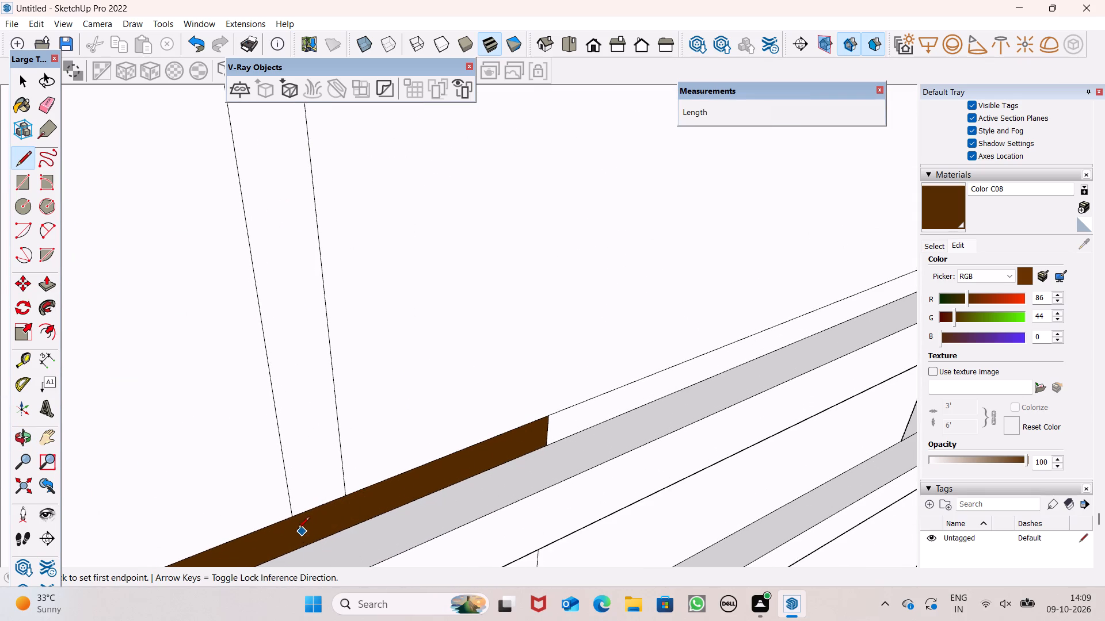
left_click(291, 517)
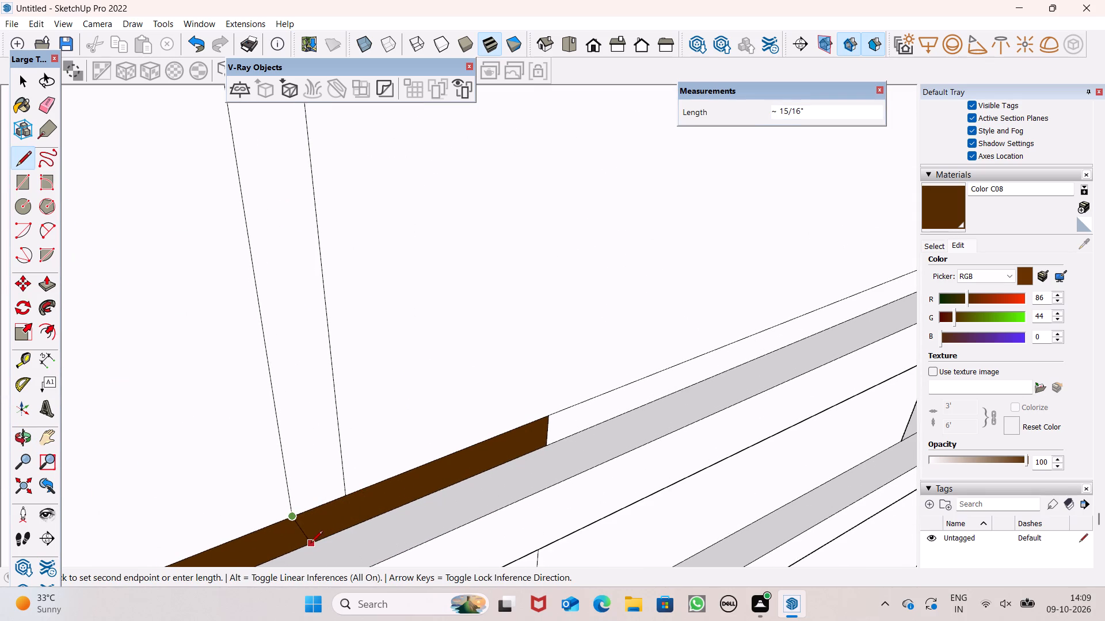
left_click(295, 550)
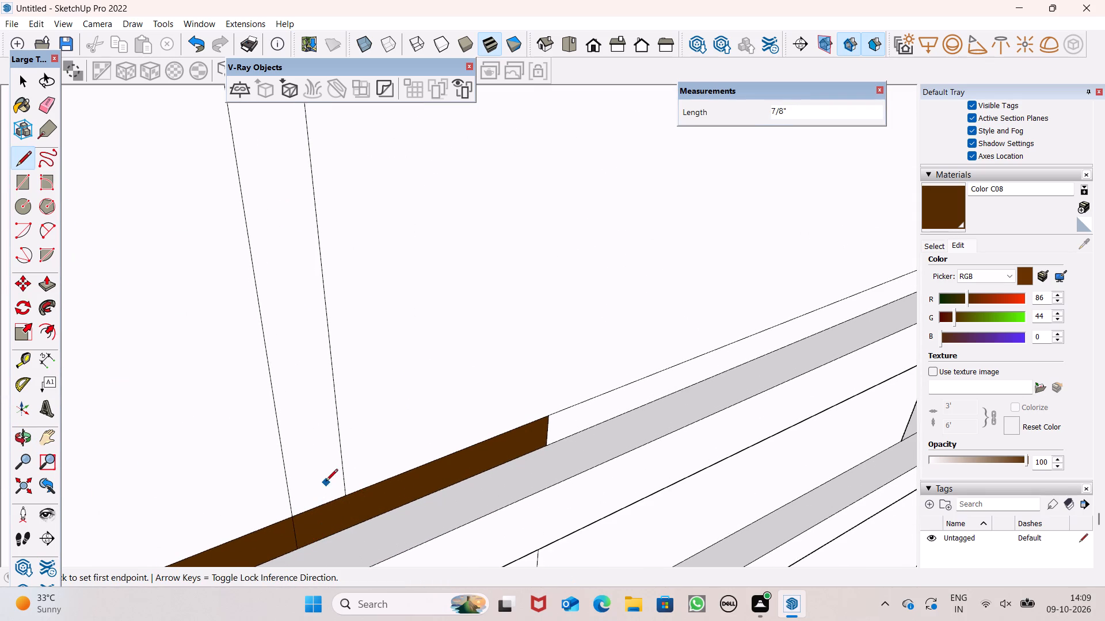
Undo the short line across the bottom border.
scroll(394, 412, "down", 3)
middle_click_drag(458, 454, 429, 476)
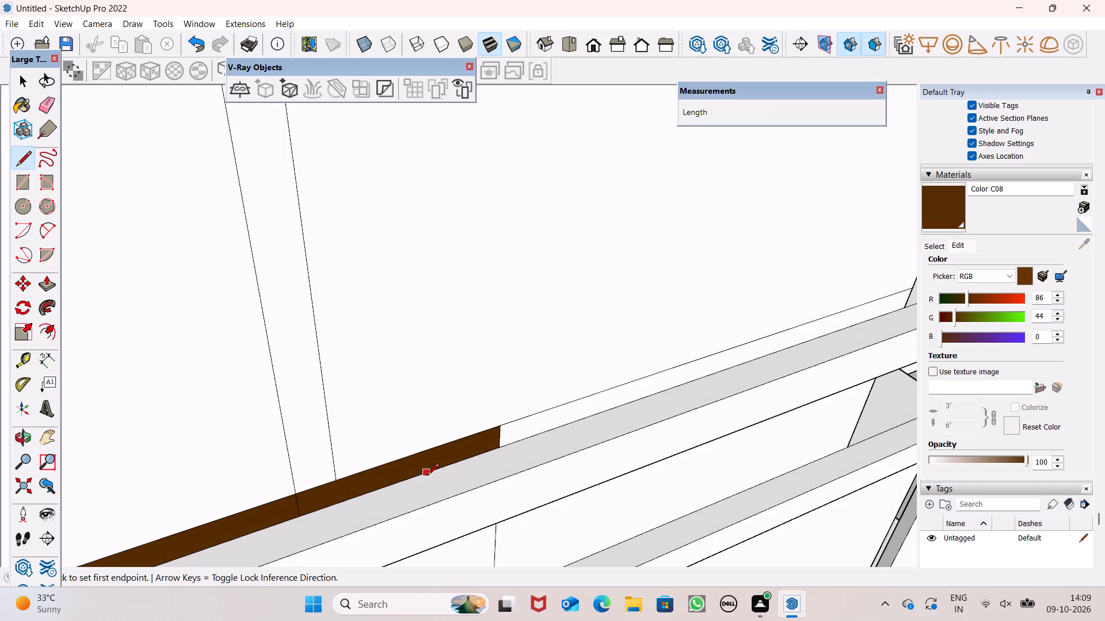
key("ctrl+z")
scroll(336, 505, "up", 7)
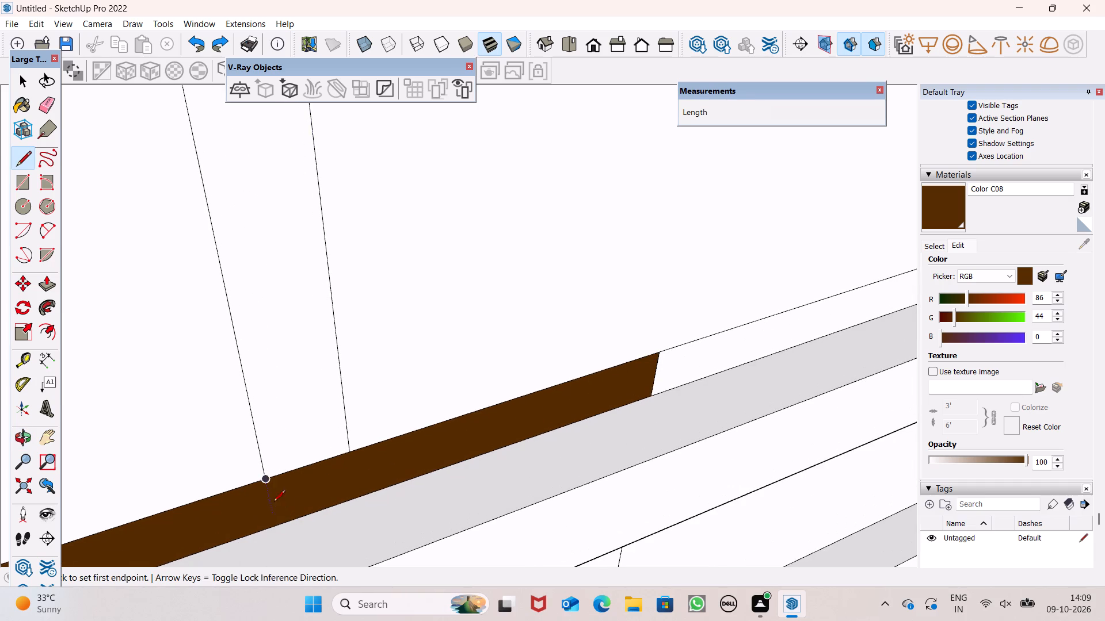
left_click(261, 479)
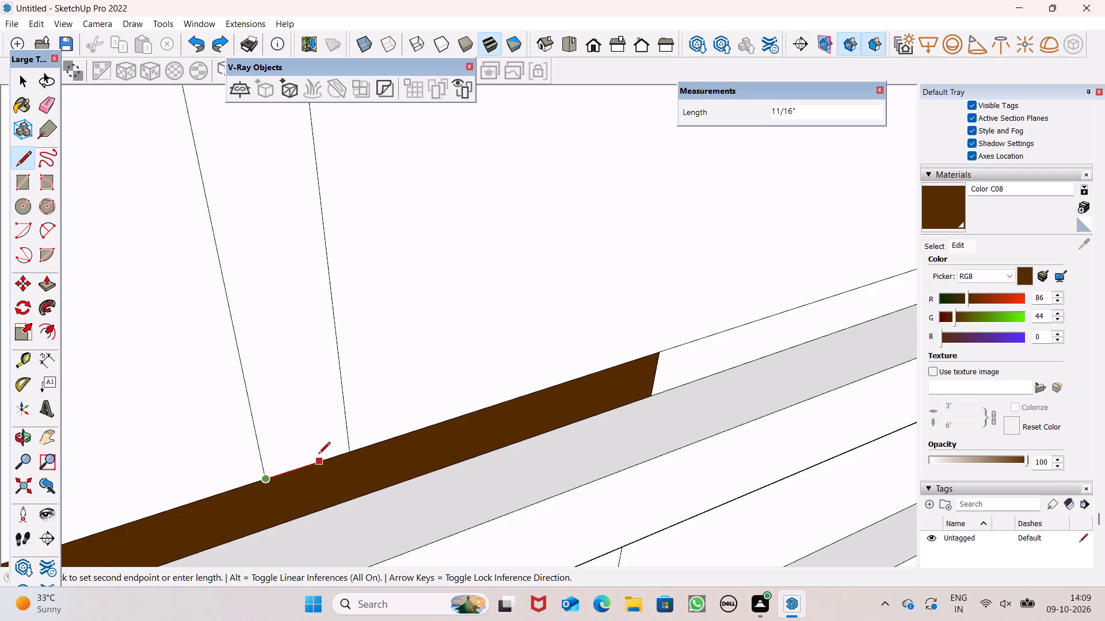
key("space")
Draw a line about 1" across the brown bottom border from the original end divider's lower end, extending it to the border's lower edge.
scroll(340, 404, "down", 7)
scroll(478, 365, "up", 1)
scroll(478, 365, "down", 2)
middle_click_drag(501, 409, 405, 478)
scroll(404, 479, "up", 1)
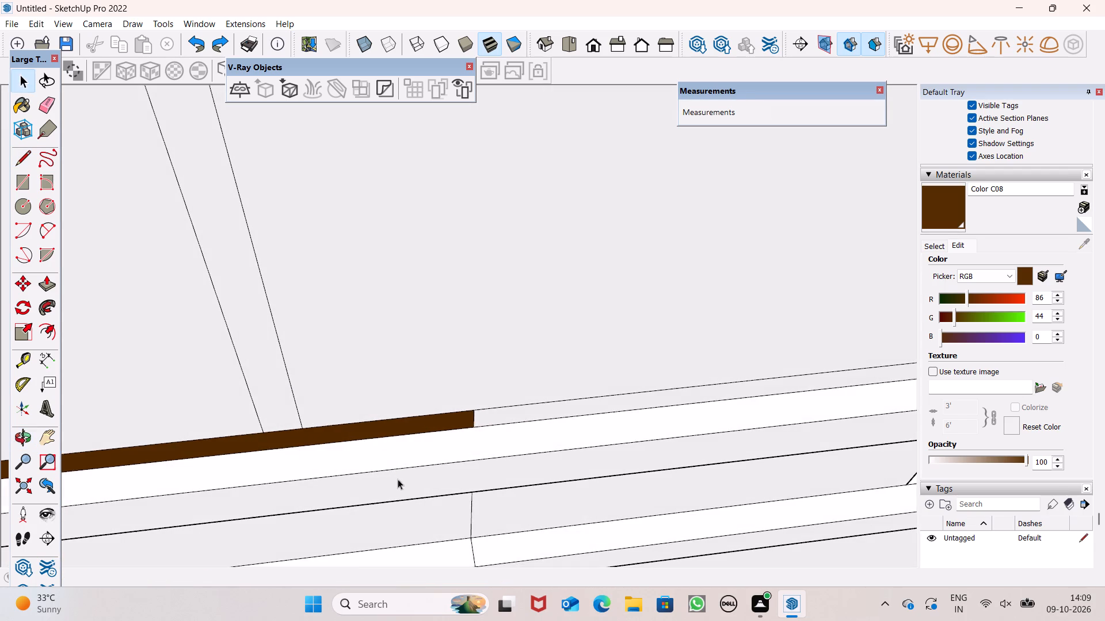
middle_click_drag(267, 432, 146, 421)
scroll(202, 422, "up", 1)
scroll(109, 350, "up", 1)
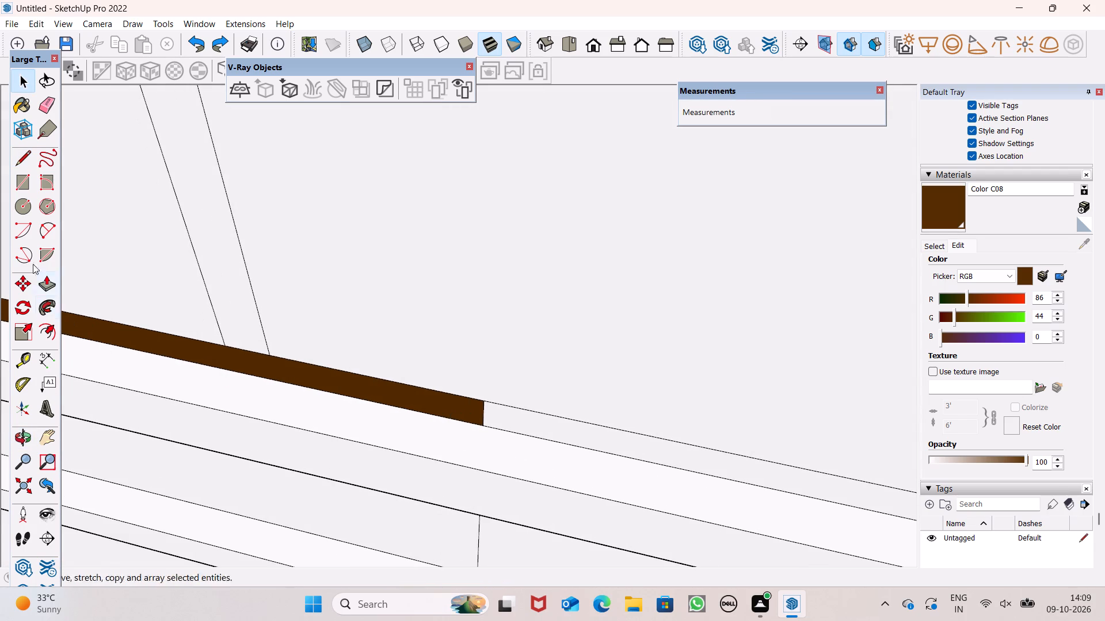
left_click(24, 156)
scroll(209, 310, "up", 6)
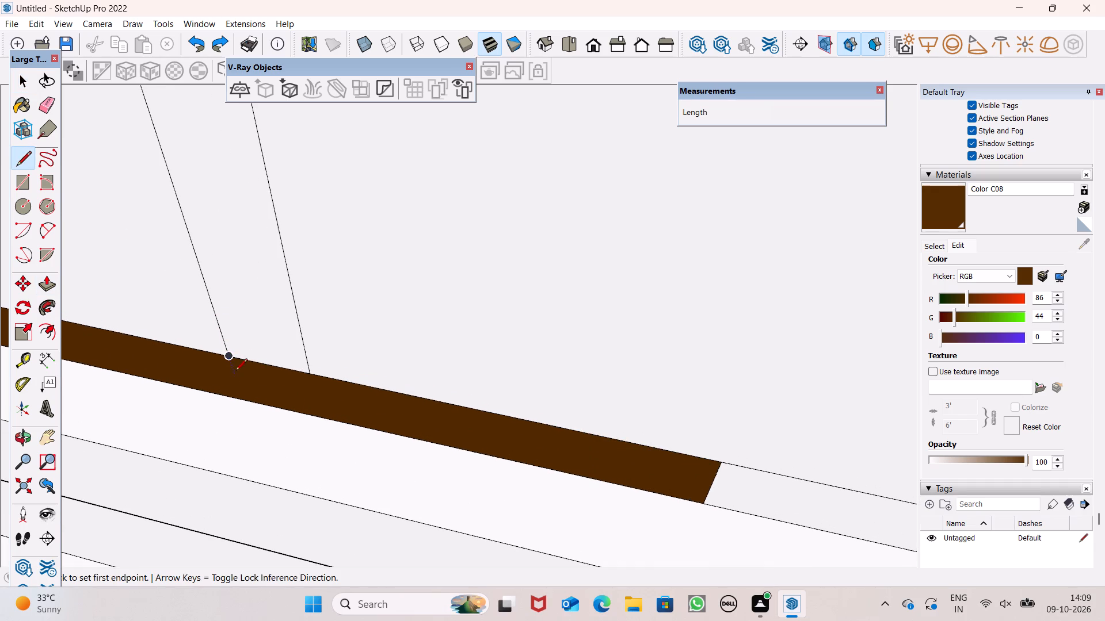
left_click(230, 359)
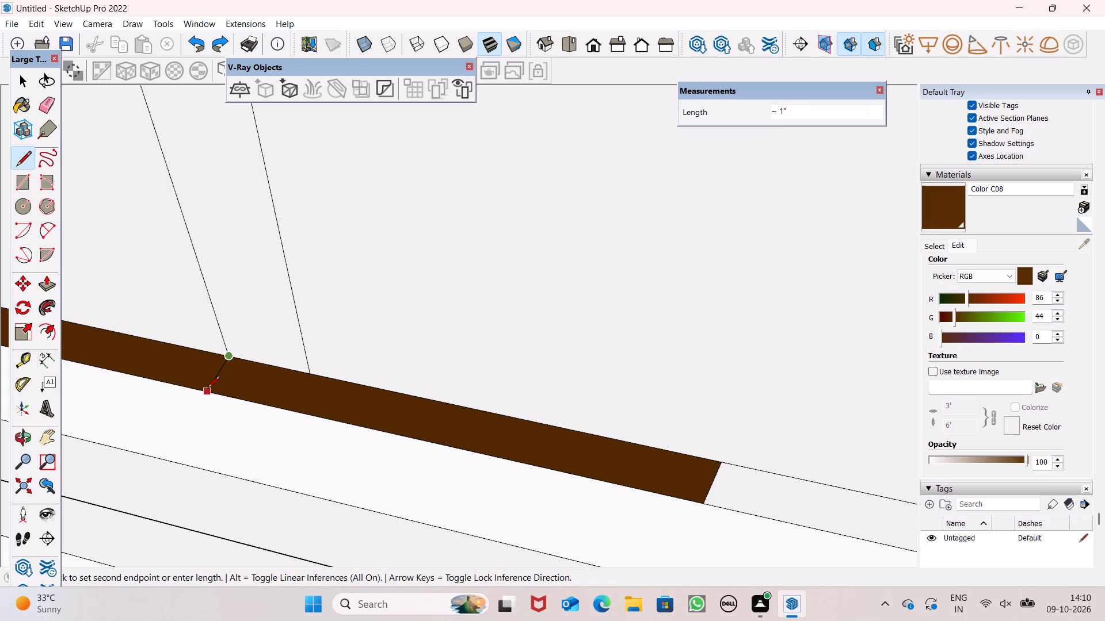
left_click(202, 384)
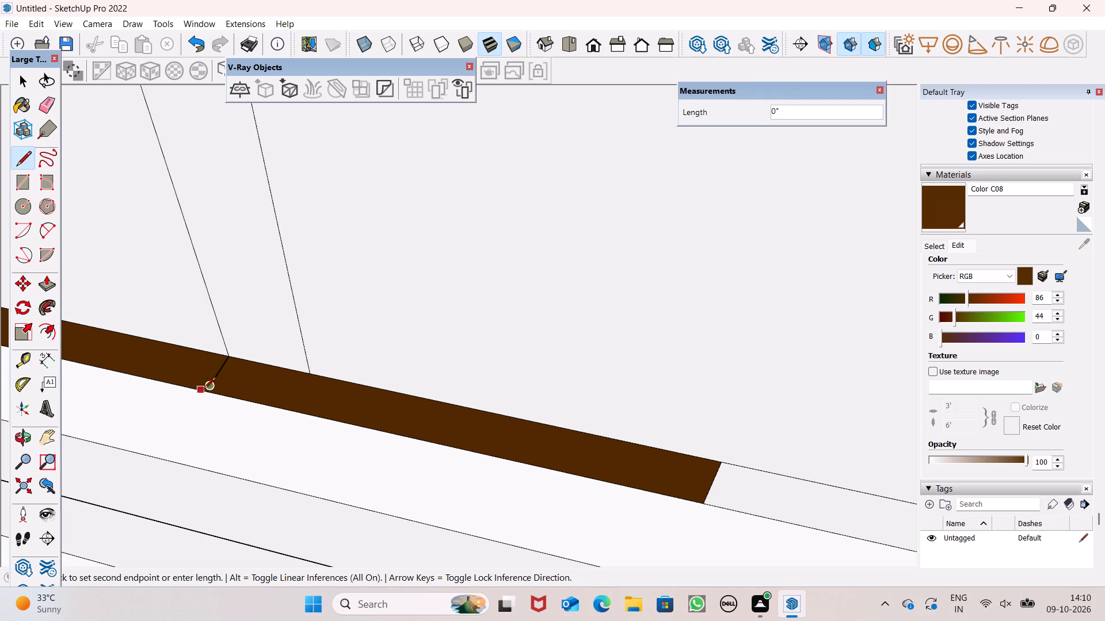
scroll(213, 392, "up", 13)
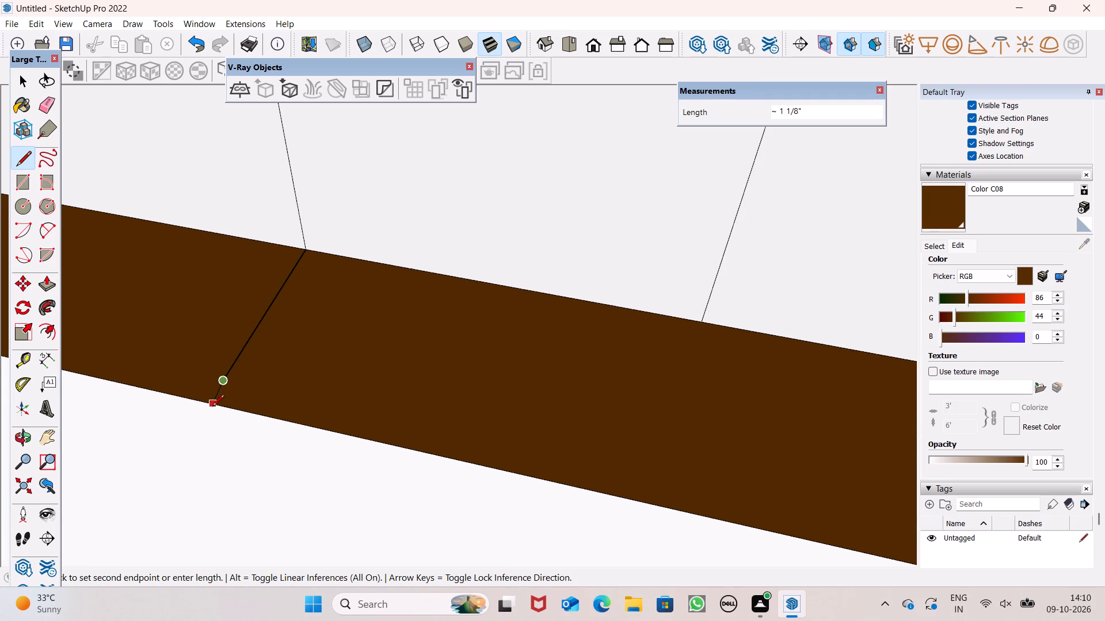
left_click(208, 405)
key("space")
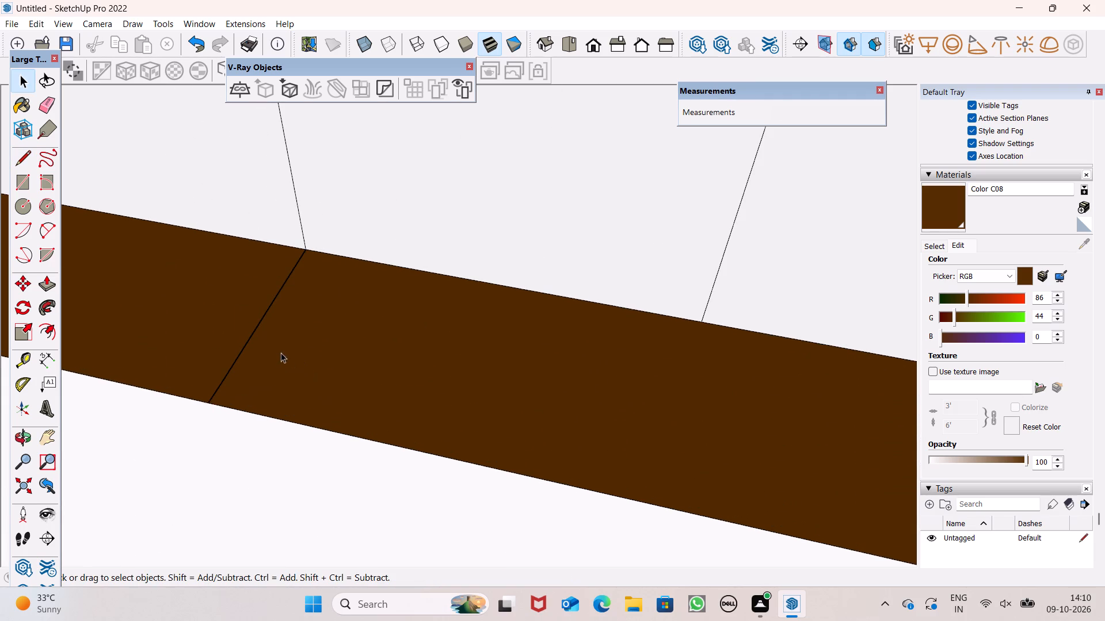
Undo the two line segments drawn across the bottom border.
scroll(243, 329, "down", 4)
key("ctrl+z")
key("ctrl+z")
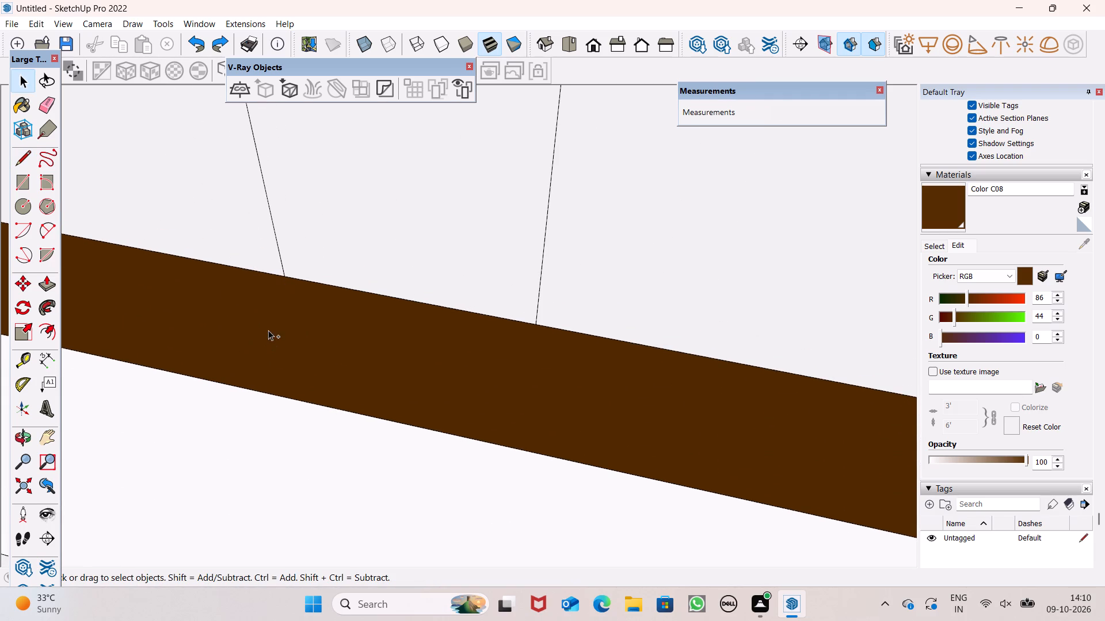
Draw a line about 1" across the brown bottom border, from the original end divider's lower end to the border's lower edge.
left_click(19, 155)
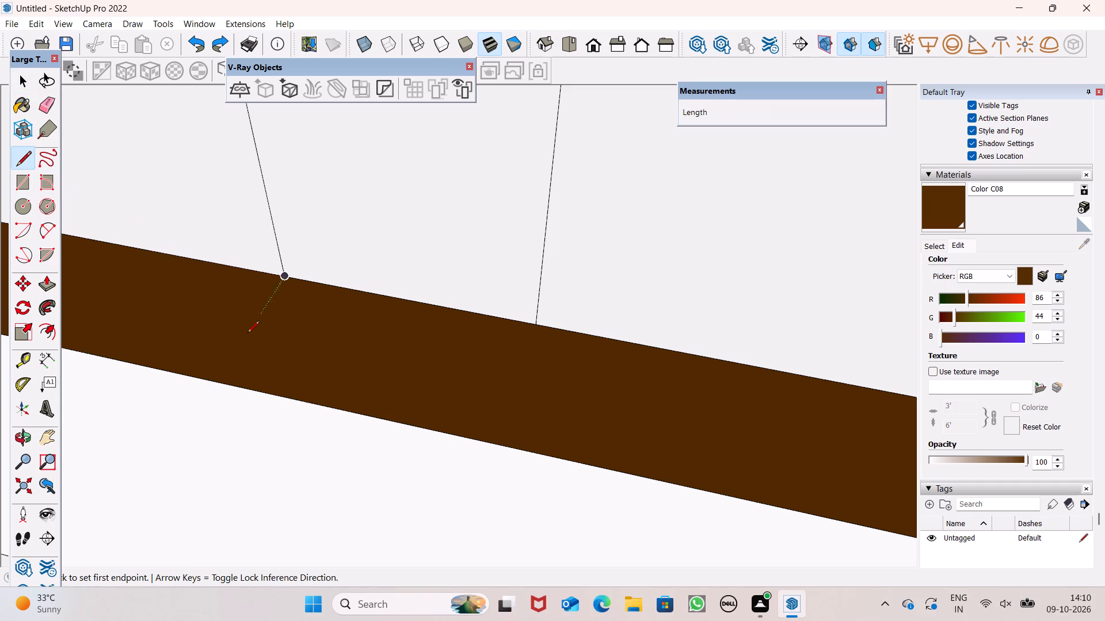
left_click(284, 282)
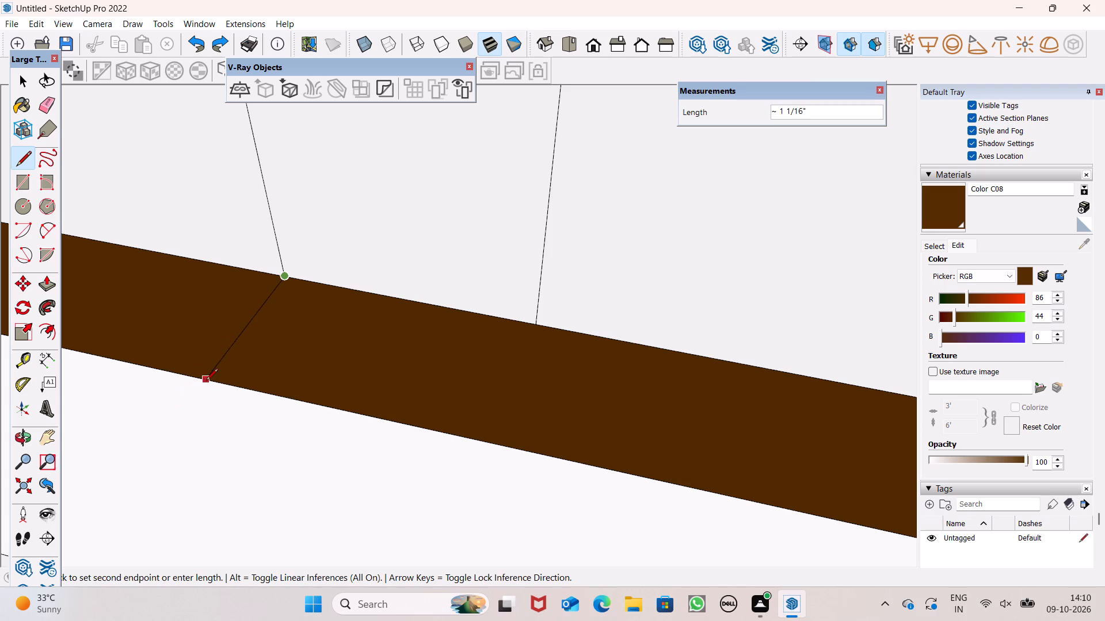
scroll(222, 378, "down", 1)
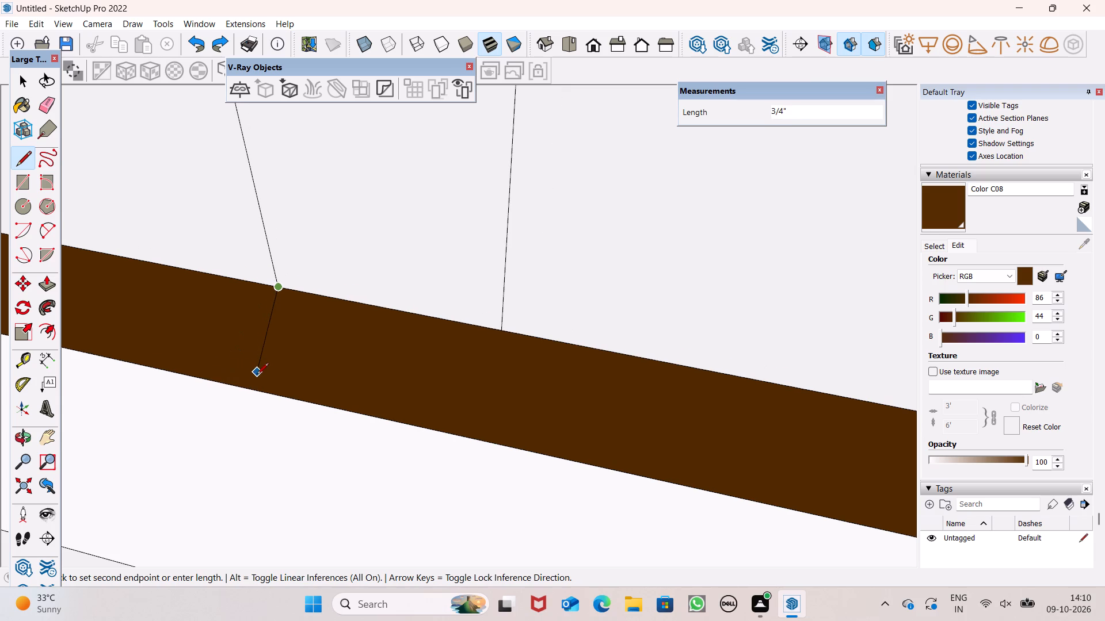
left_click(219, 387)
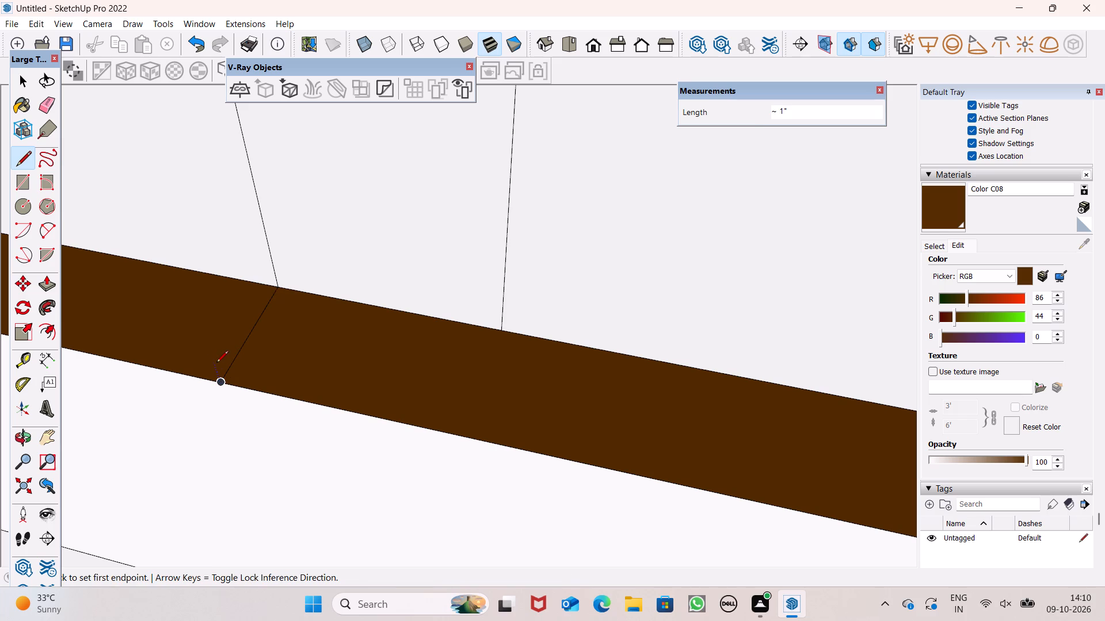
key("space")
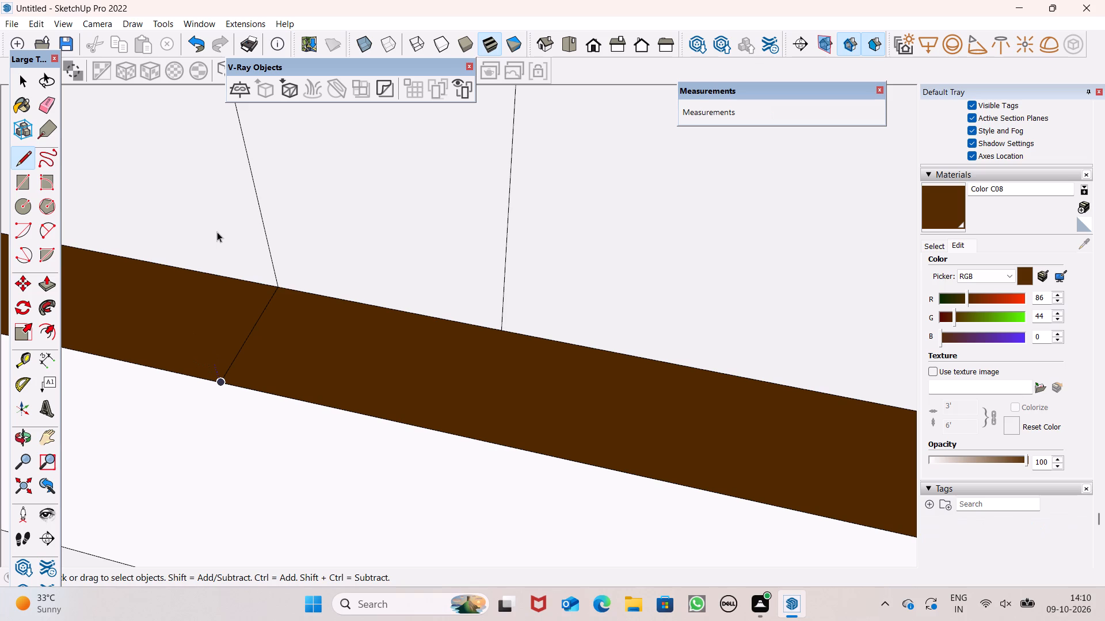
Draw a line about 15/16" across the brown bottom border, from the outer end divider's lower end to the border's lower edge.
left_click(25, 155)
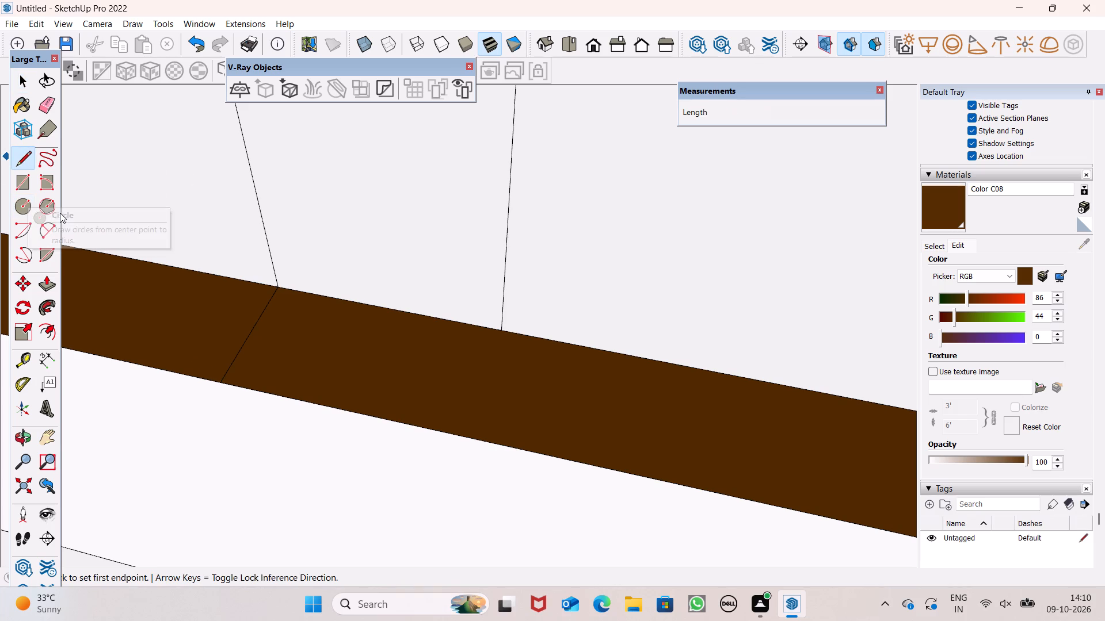
scroll(198, 266, "down", 1)
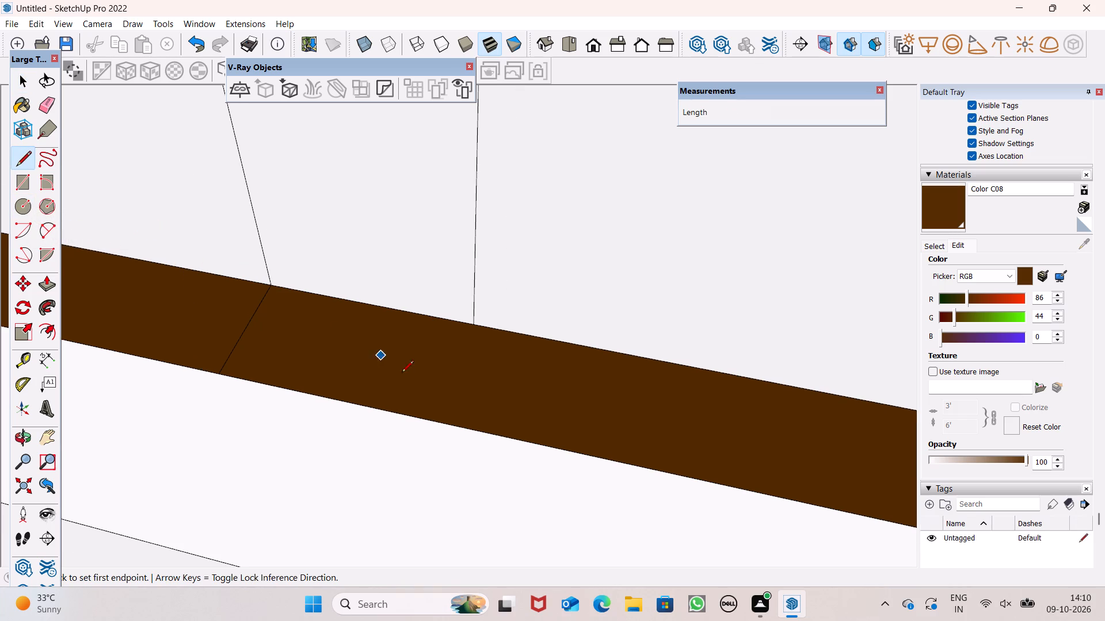
left_click(474, 326)
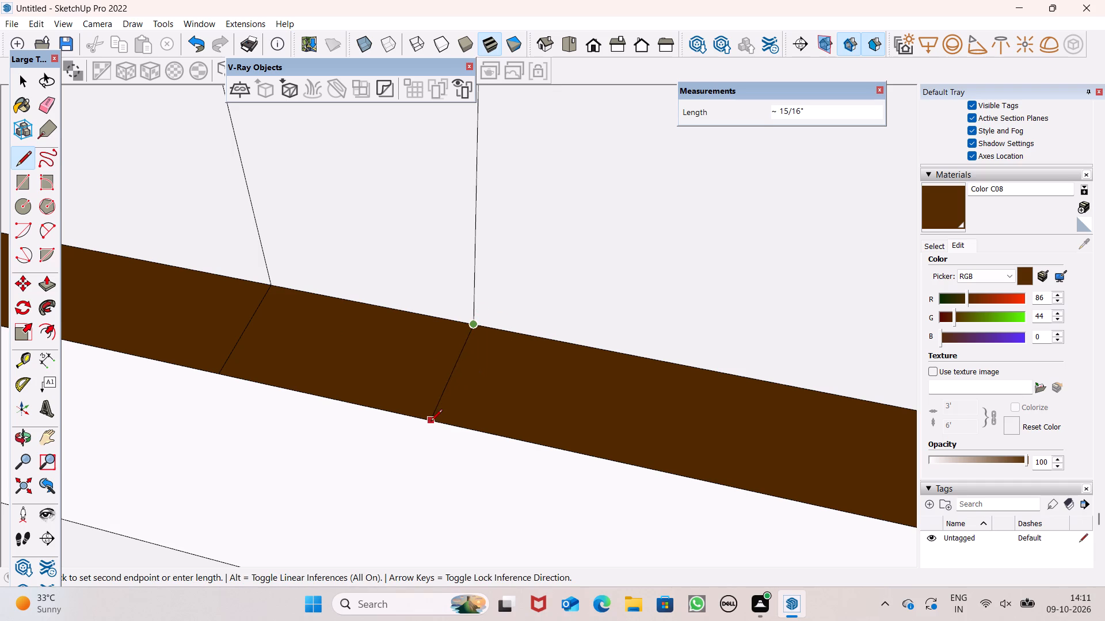
double_click(432, 422)
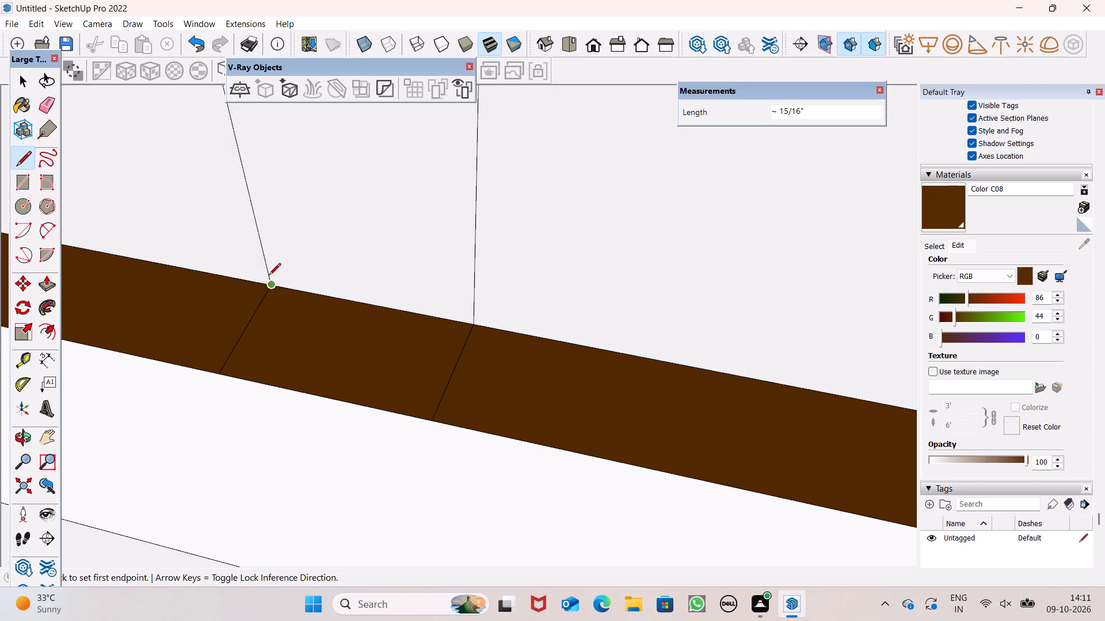
key("space")
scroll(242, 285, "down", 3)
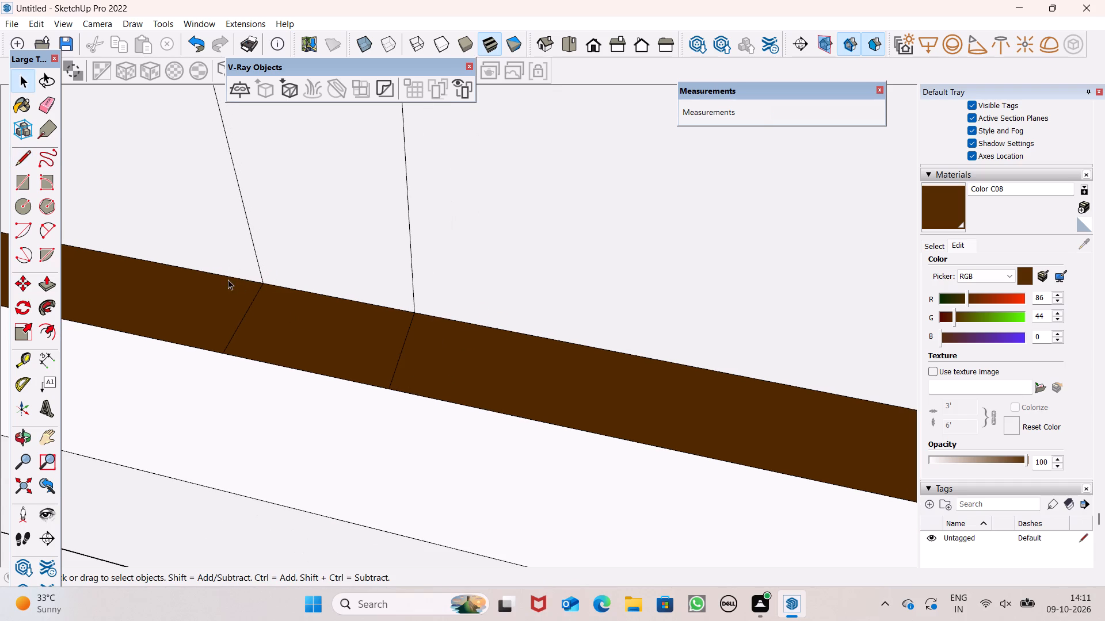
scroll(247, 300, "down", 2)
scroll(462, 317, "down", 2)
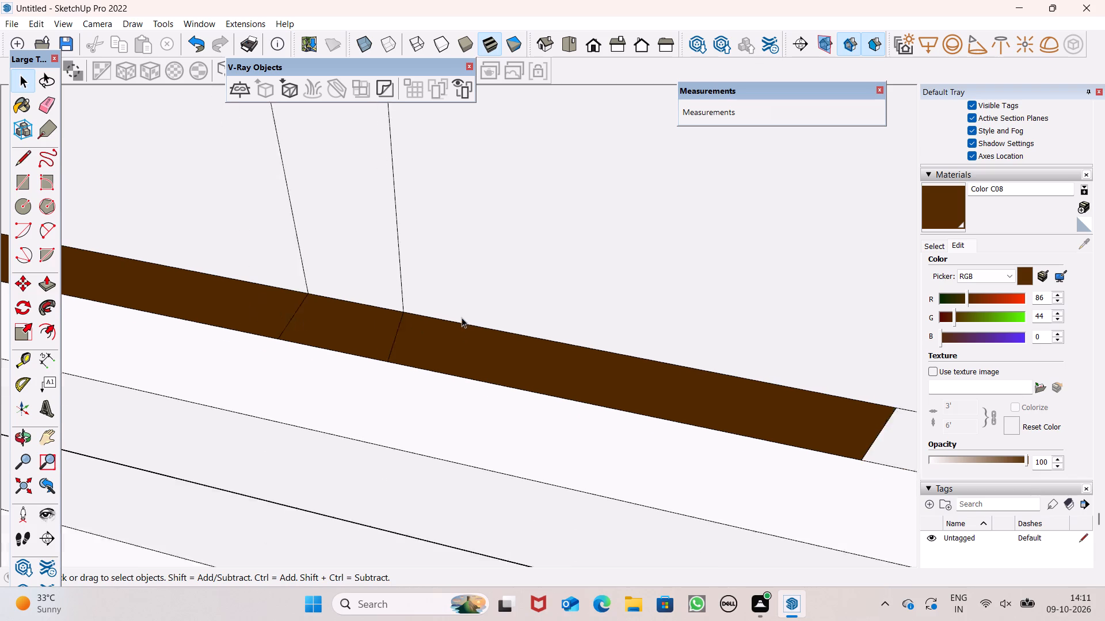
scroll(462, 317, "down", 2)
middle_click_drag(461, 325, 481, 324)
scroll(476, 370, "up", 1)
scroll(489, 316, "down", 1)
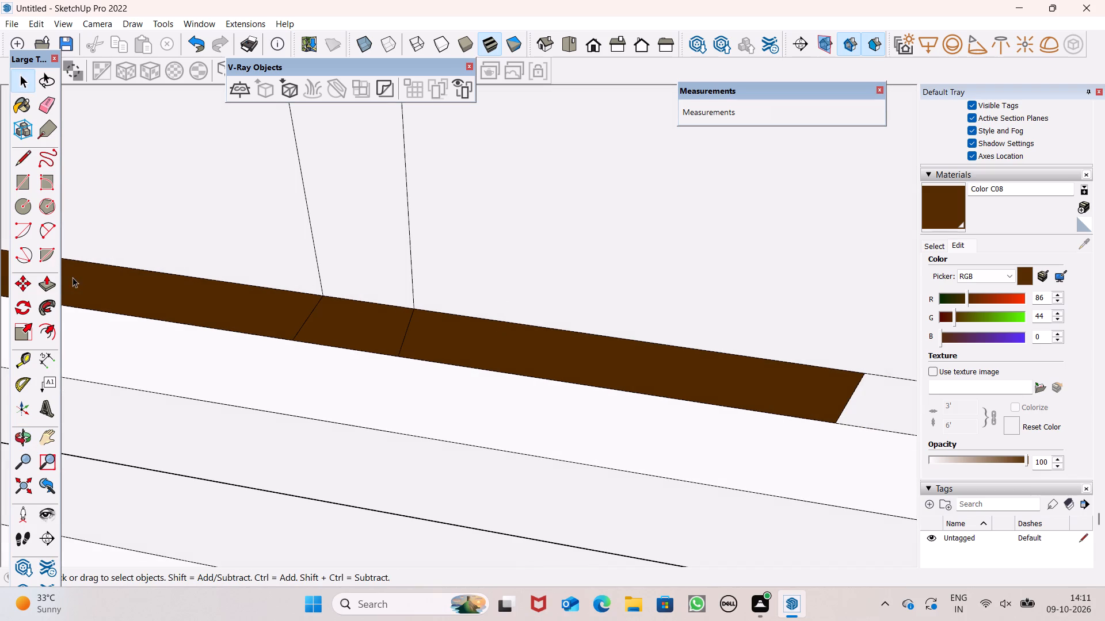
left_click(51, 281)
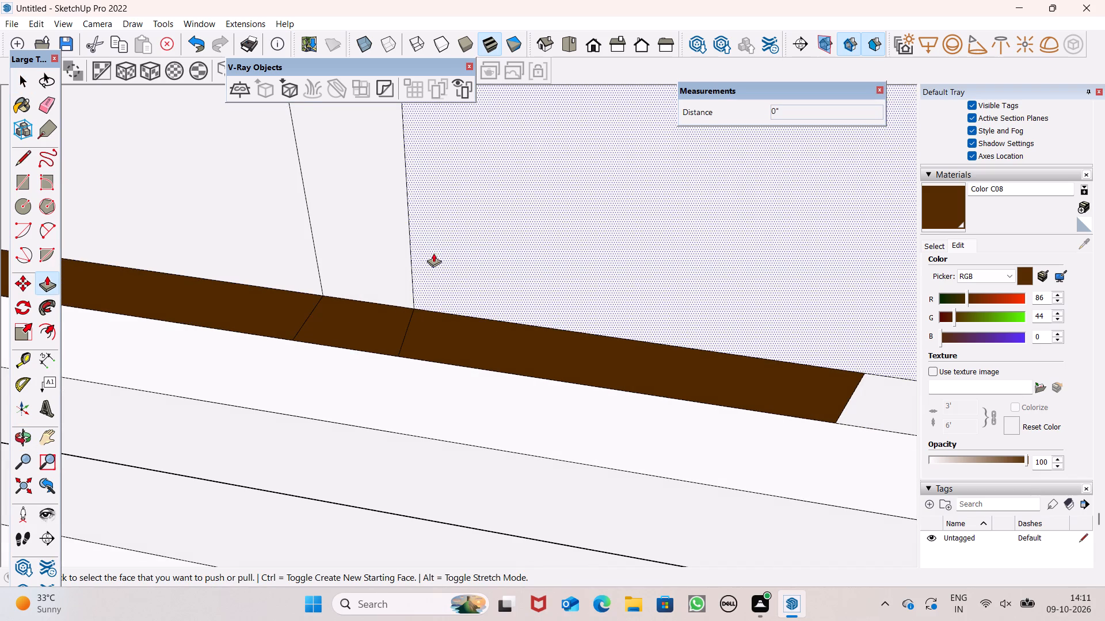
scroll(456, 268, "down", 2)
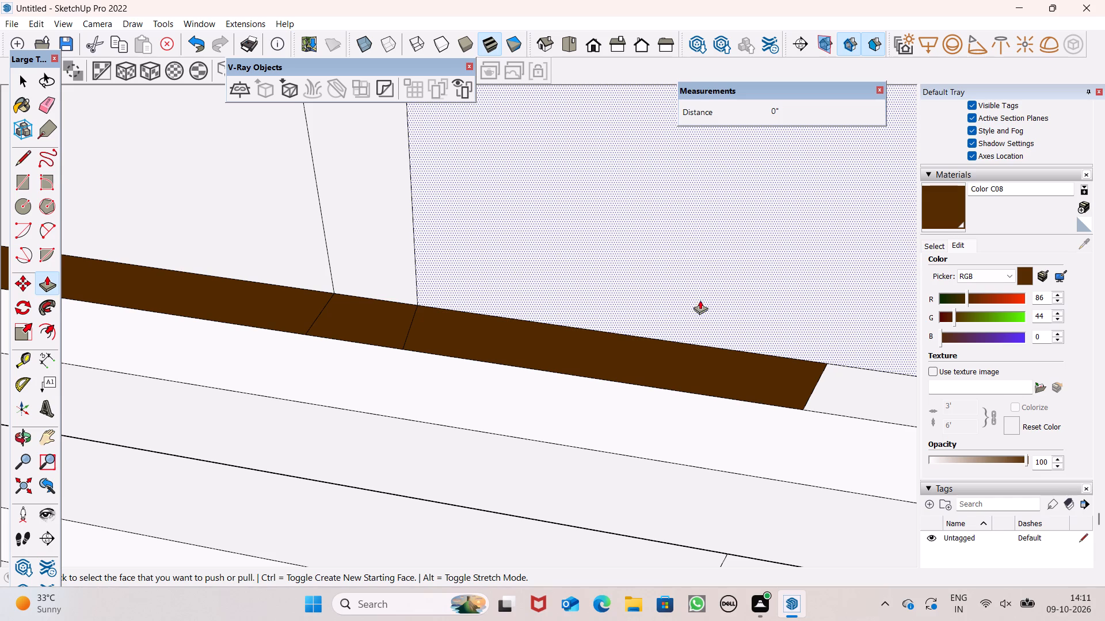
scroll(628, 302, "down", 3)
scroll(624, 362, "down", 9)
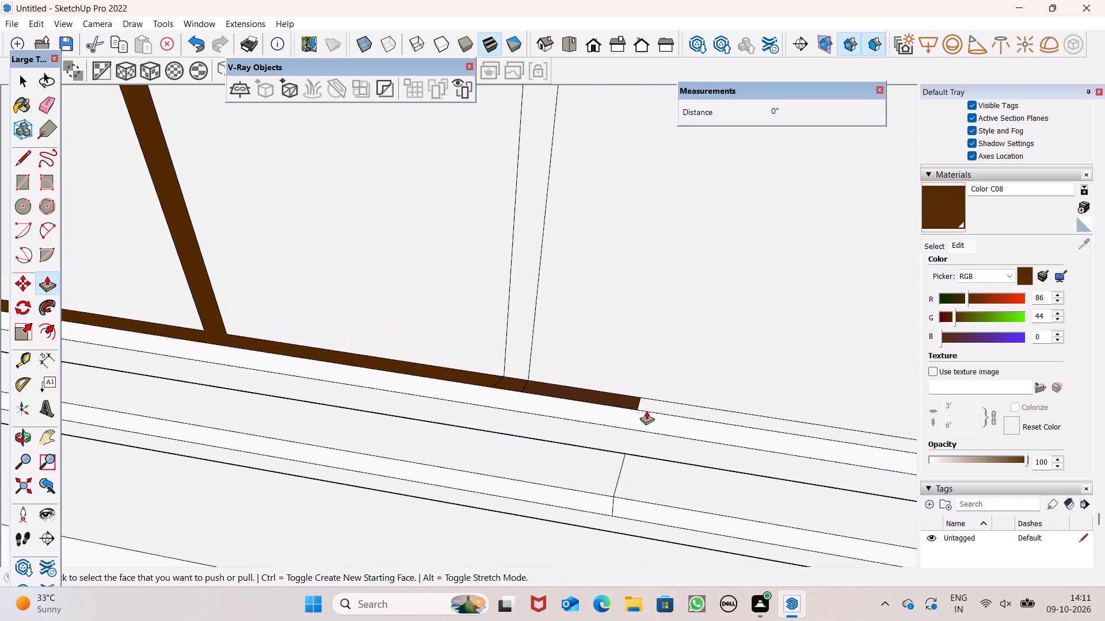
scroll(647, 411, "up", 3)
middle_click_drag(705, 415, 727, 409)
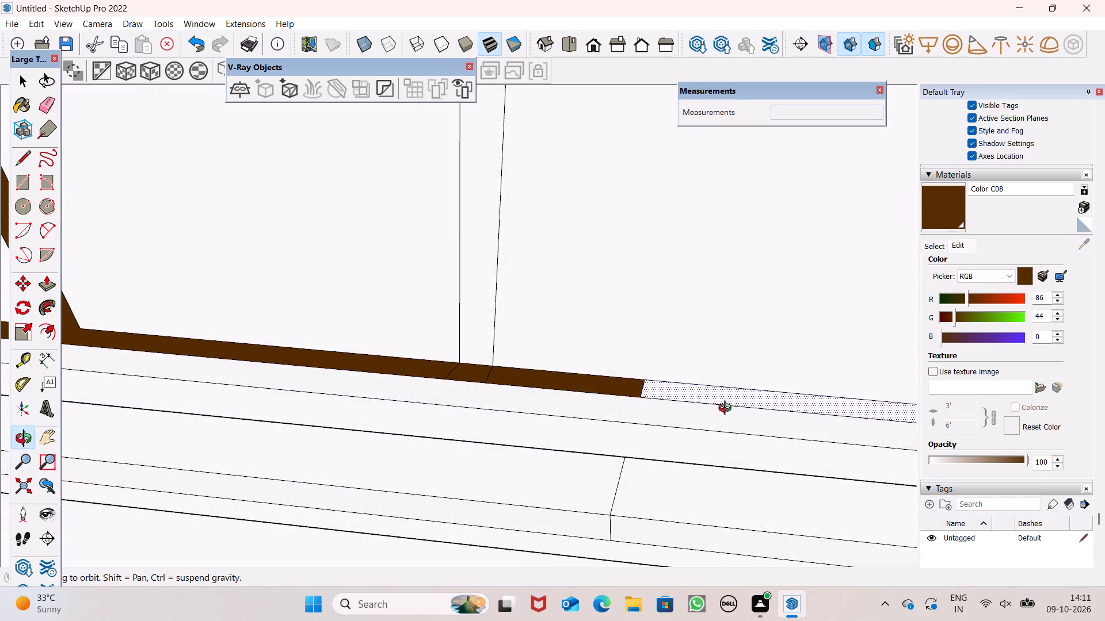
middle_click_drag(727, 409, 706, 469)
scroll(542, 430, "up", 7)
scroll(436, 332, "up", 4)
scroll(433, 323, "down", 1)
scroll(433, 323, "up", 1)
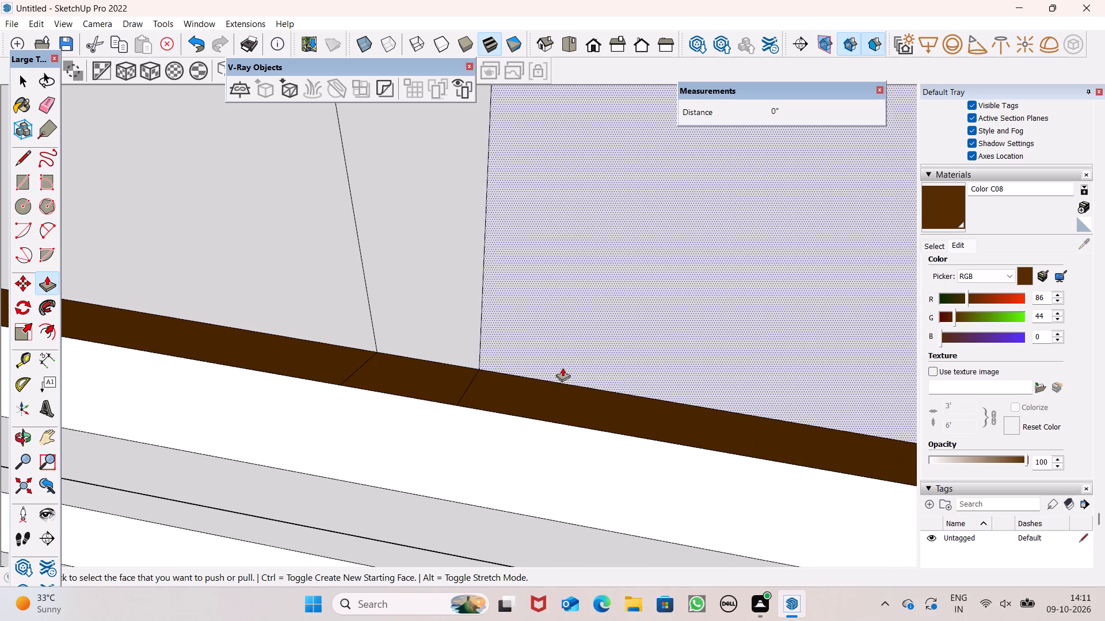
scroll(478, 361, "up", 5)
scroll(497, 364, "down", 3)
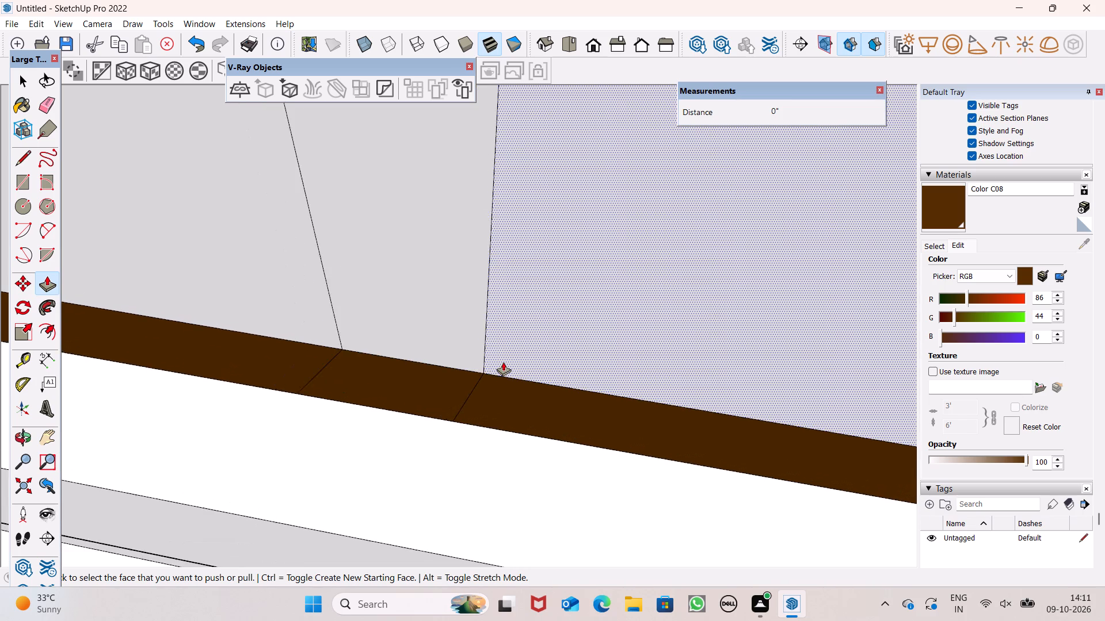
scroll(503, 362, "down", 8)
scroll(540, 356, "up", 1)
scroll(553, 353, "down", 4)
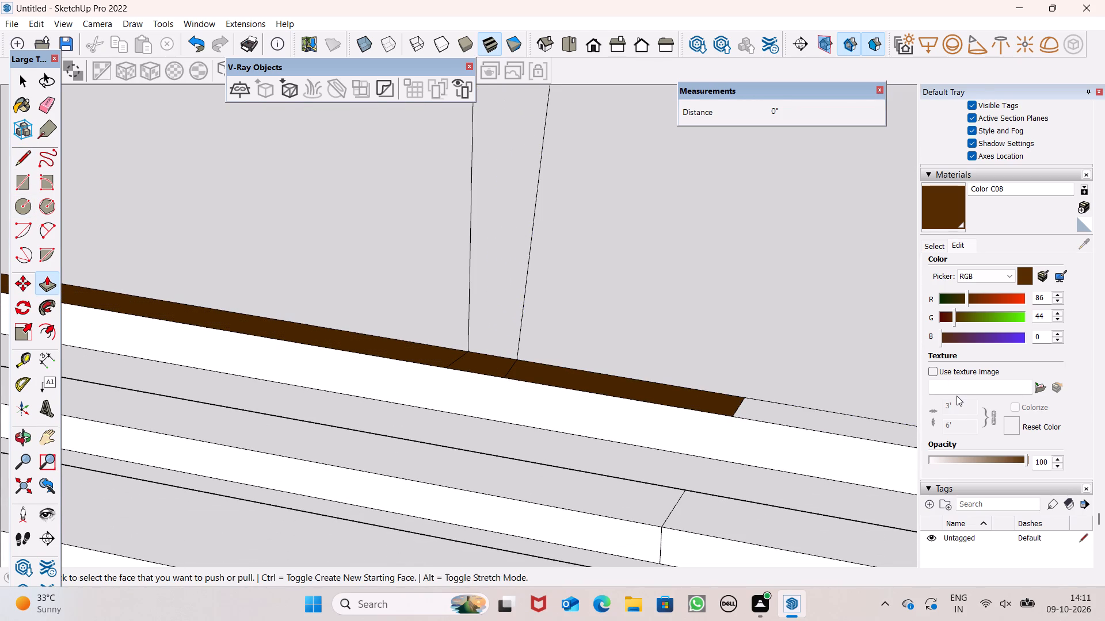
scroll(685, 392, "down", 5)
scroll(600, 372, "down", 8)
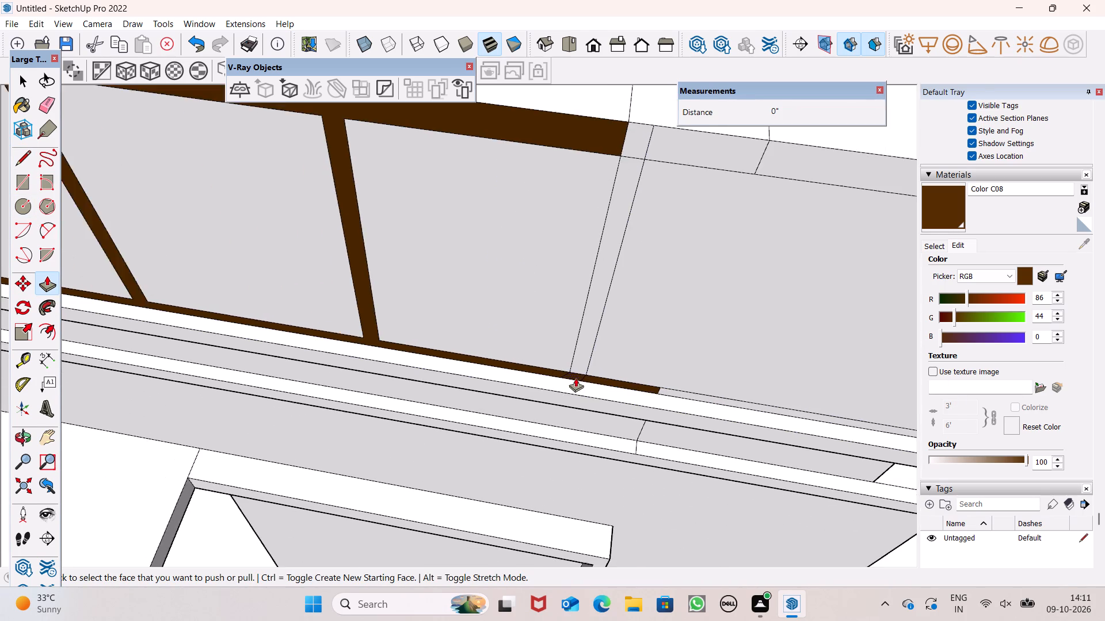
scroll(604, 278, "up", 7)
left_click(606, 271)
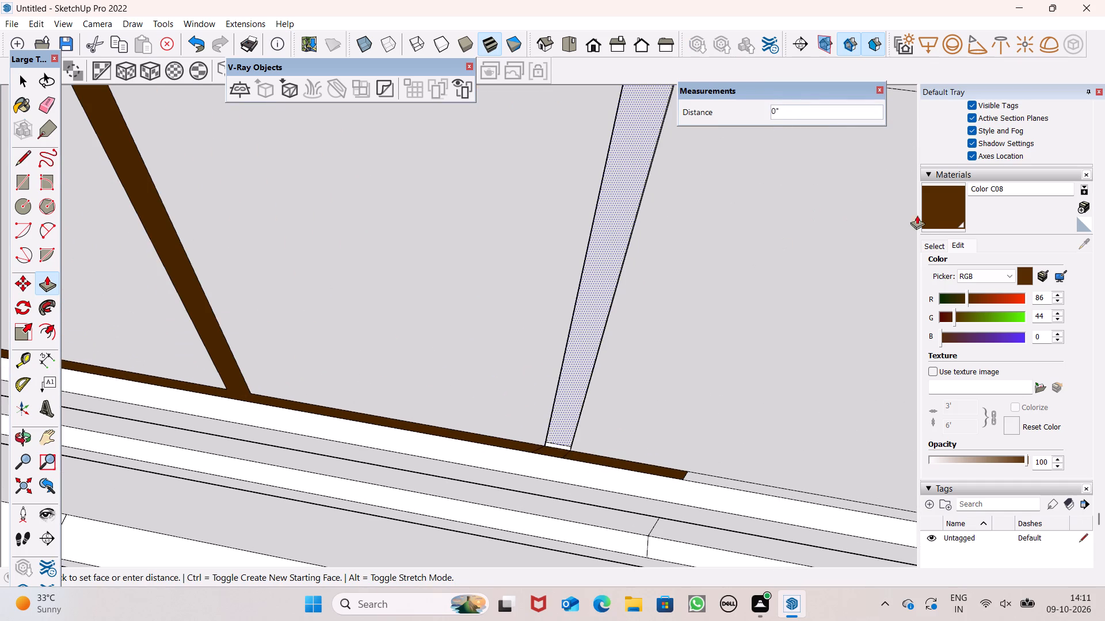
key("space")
Paint the narrow strip between the two end divider lines dark brown with Color C08.
scroll(899, 298, "down", 4)
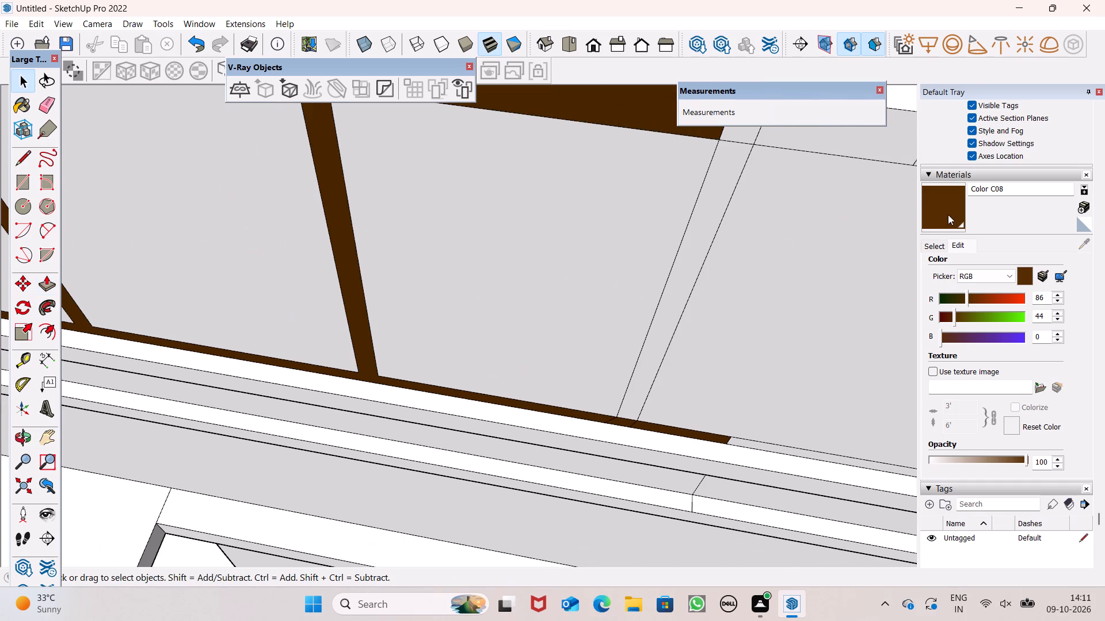
left_click(948, 214)
scroll(655, 229, "down", 2)
left_click(719, 147)
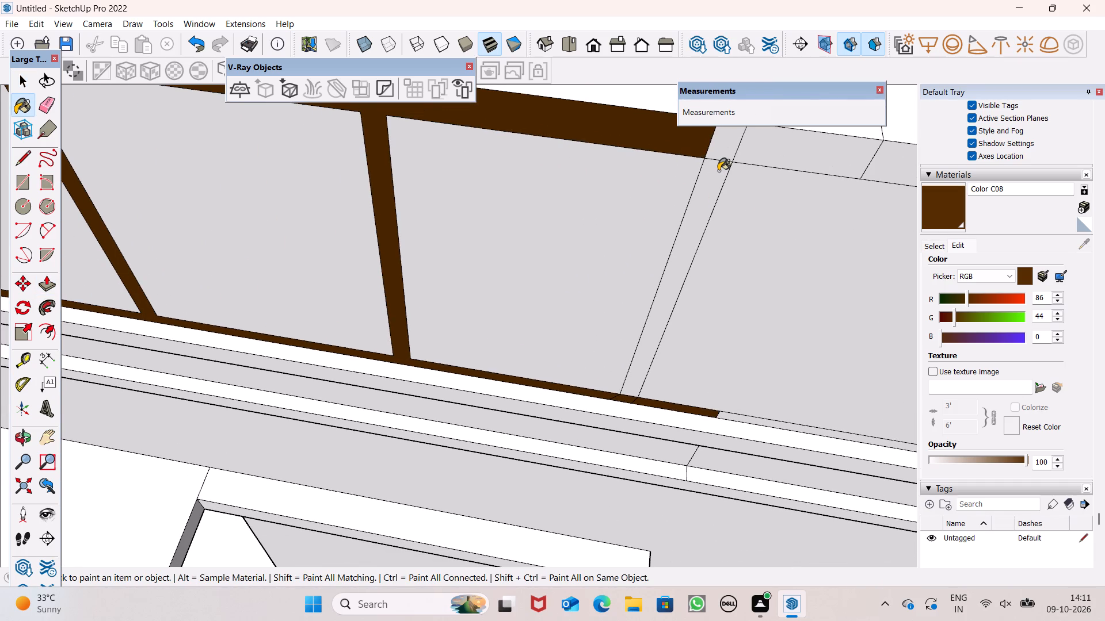
left_click(718, 171)
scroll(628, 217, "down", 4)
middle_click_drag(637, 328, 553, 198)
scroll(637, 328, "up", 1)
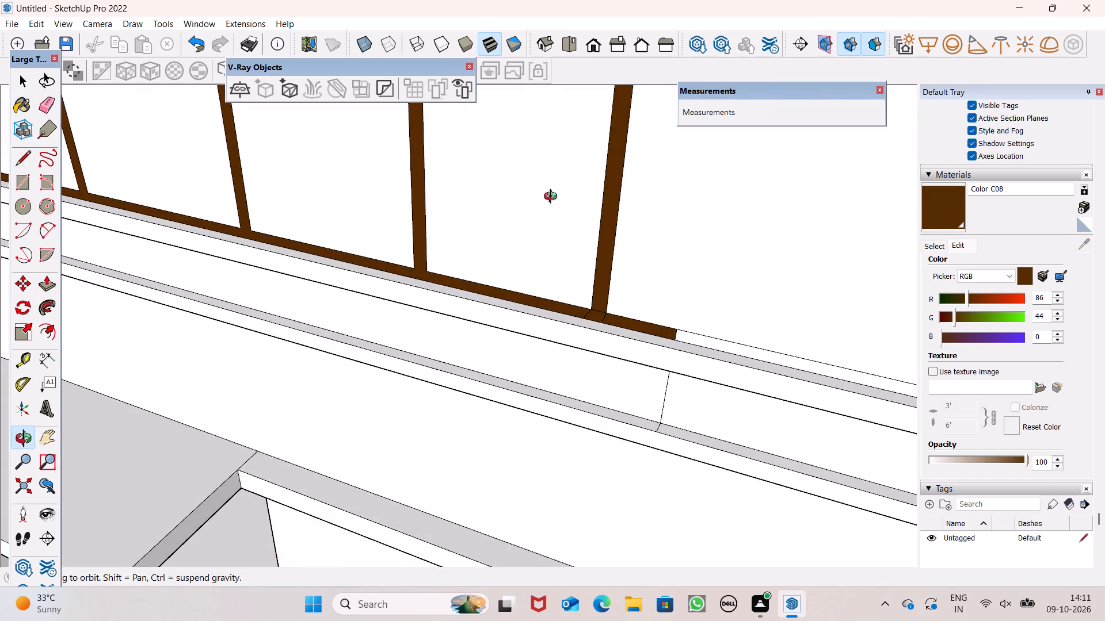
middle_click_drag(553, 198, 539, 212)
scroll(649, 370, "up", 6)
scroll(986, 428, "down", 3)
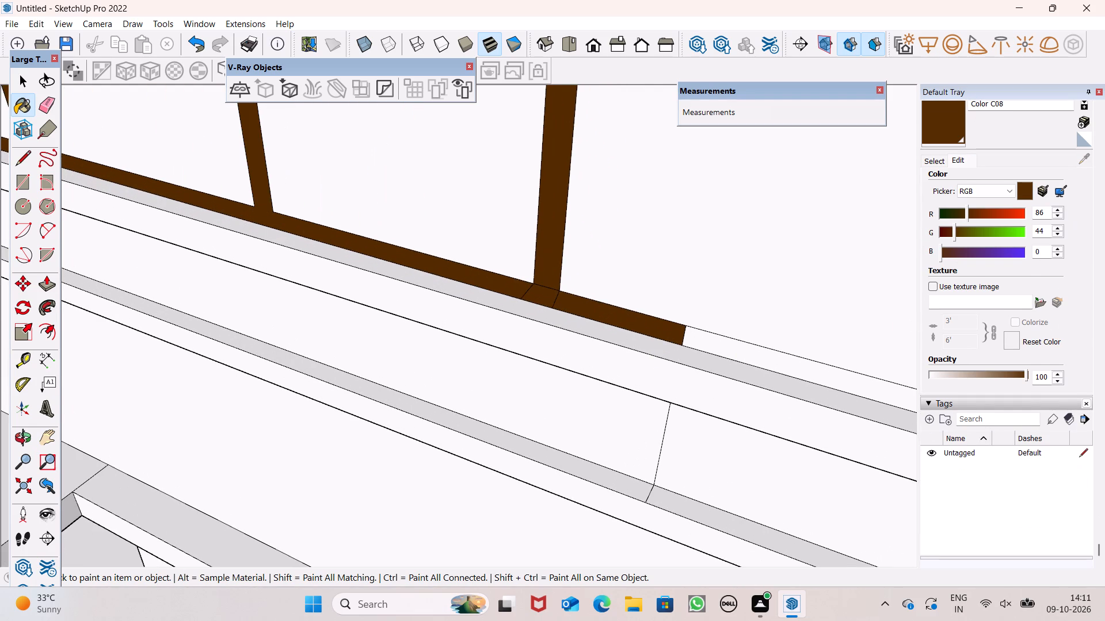
Paint the two stretches of the parapet's bottom border beyond the outer end divider white with Color M00.
scroll(986, 424, "down", 2)
left_click(931, 160)
scroll(987, 306, "down", 10)
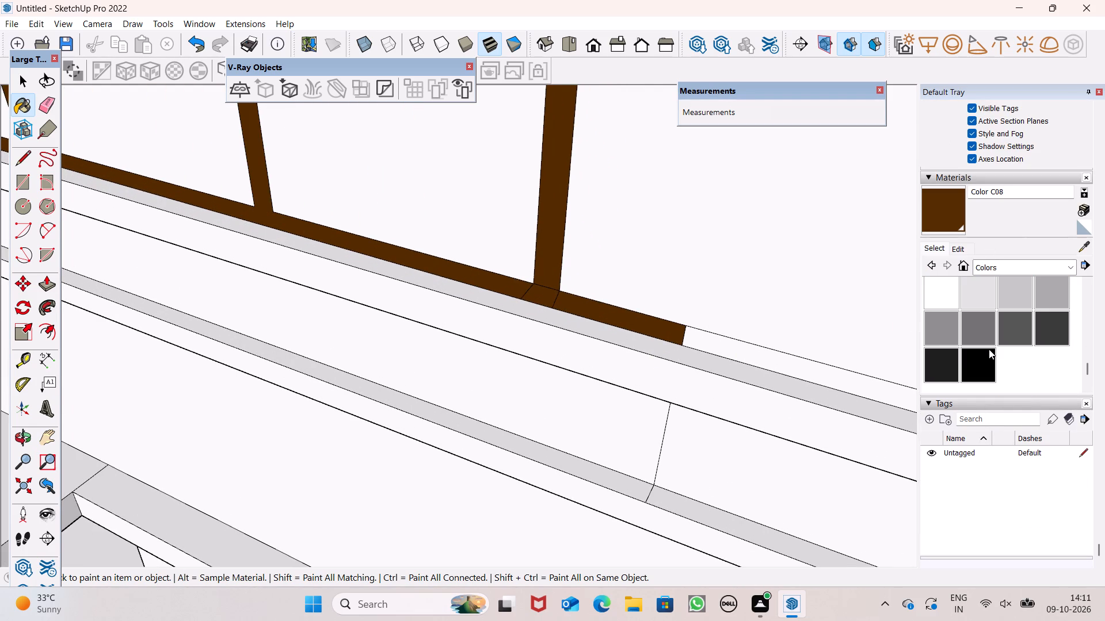
left_click(943, 296)
scroll(637, 370, "down", 1)
scroll(637, 367, "up", 4)
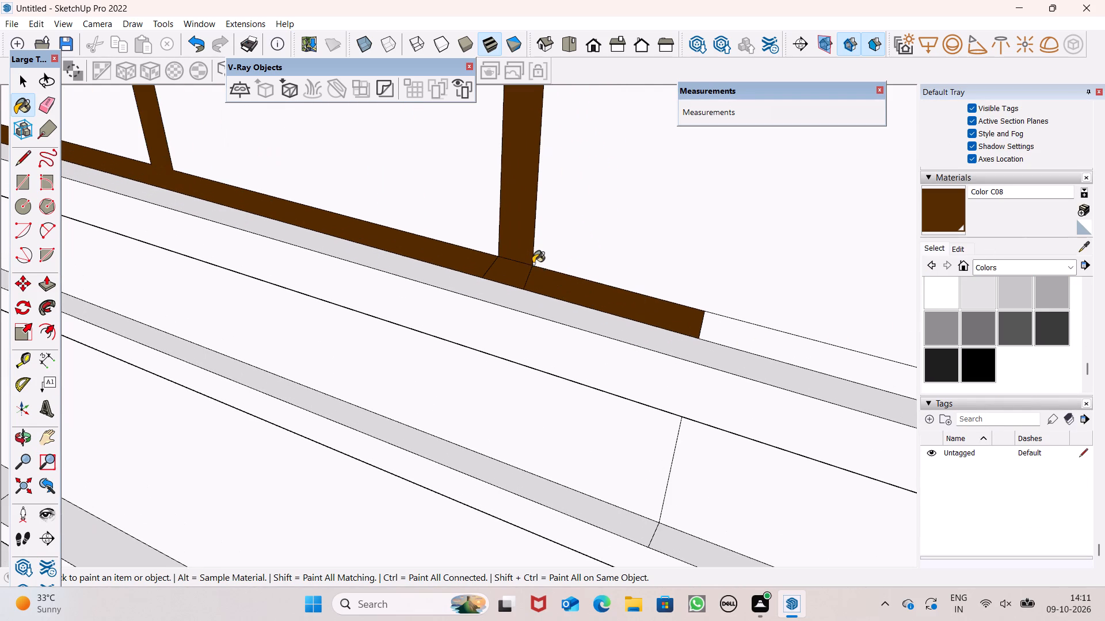
scroll(570, 276, "up", 5)
left_click(581, 284)
left_click(570, 286)
left_click(570, 292)
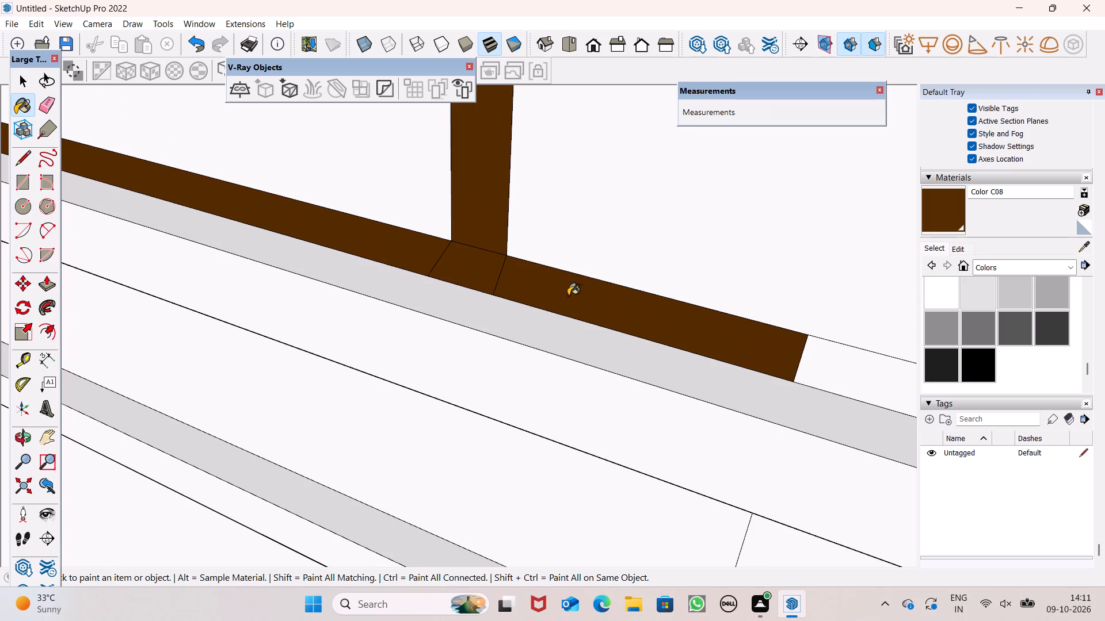
left_click_drag(770, 354, 806, 358)
left_click_drag(790, 359, 785, 361)
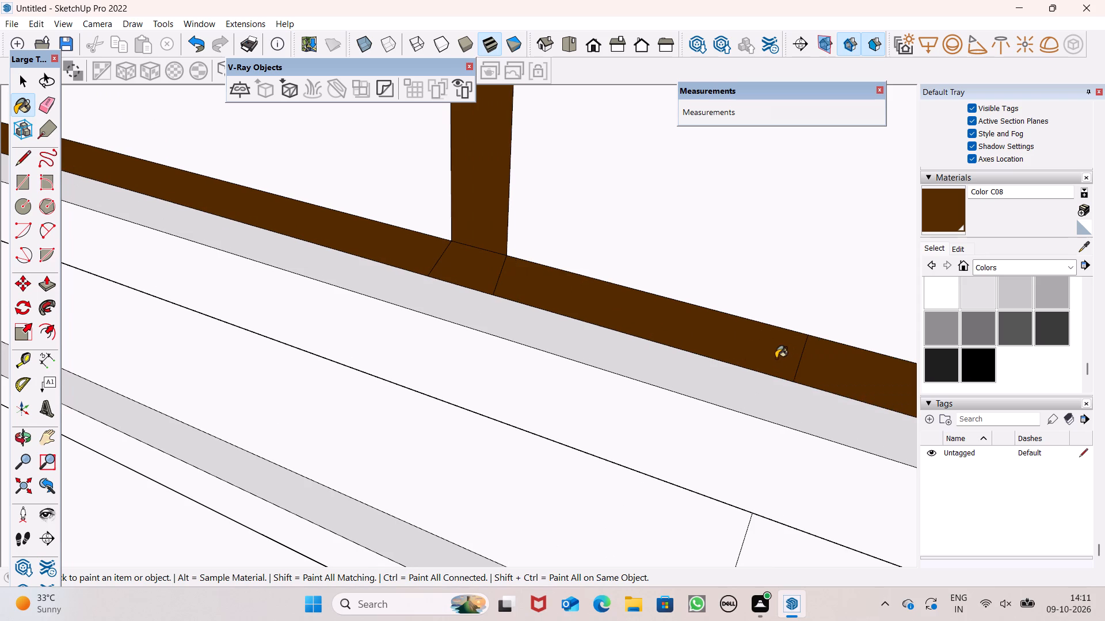
double_click(935, 290)
left_click(760, 343)
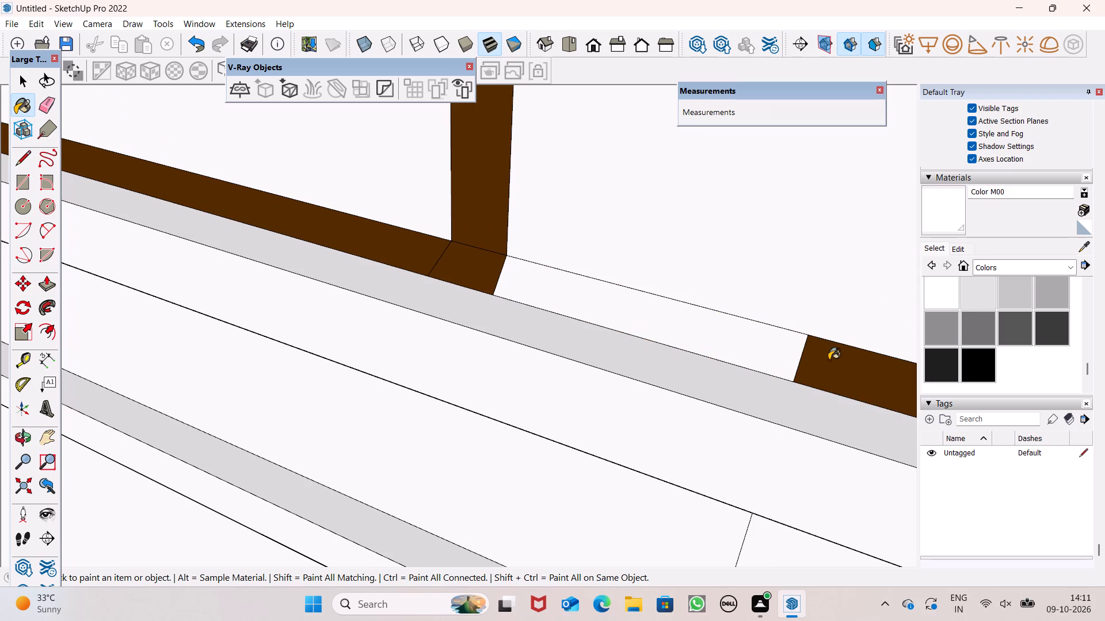
left_click(832, 361)
Erase the short slanted line across the brown bottom border at the original end divider's lower end.
scroll(559, 286, "down", 1)
scroll(512, 254, "down", 3)
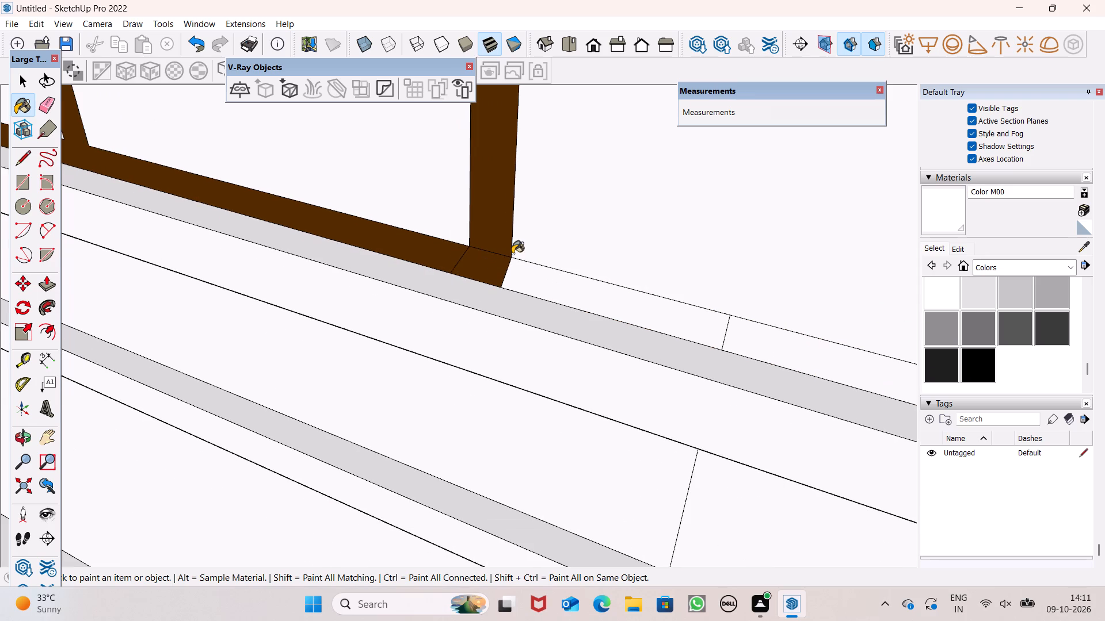
middle_click_drag(555, 303, 466, 179)
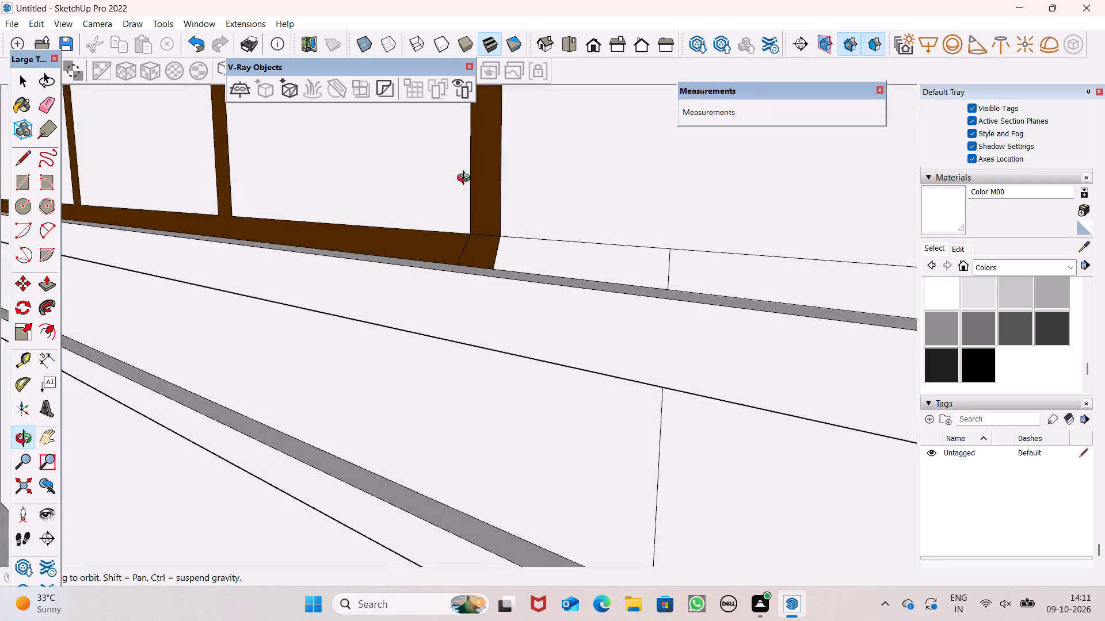
middle_click_drag(466, 179, 496, 201)
left_click(41, 116)
scroll(491, 251, "up", 2)
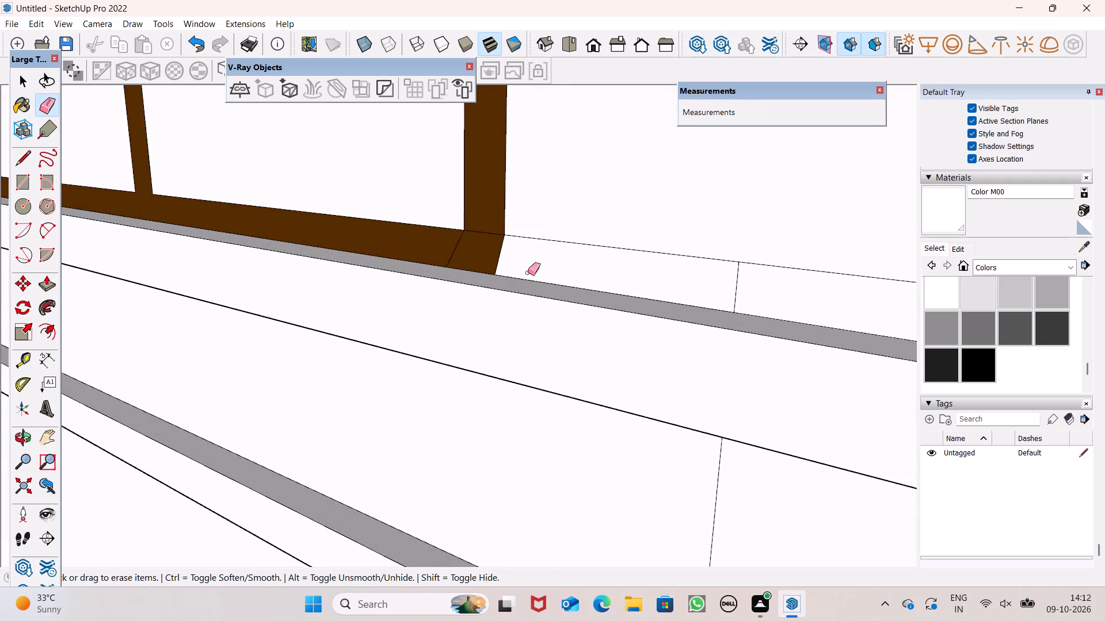
scroll(528, 273, "up", 3)
left_click(426, 247)
scroll(599, 256, "down", 3)
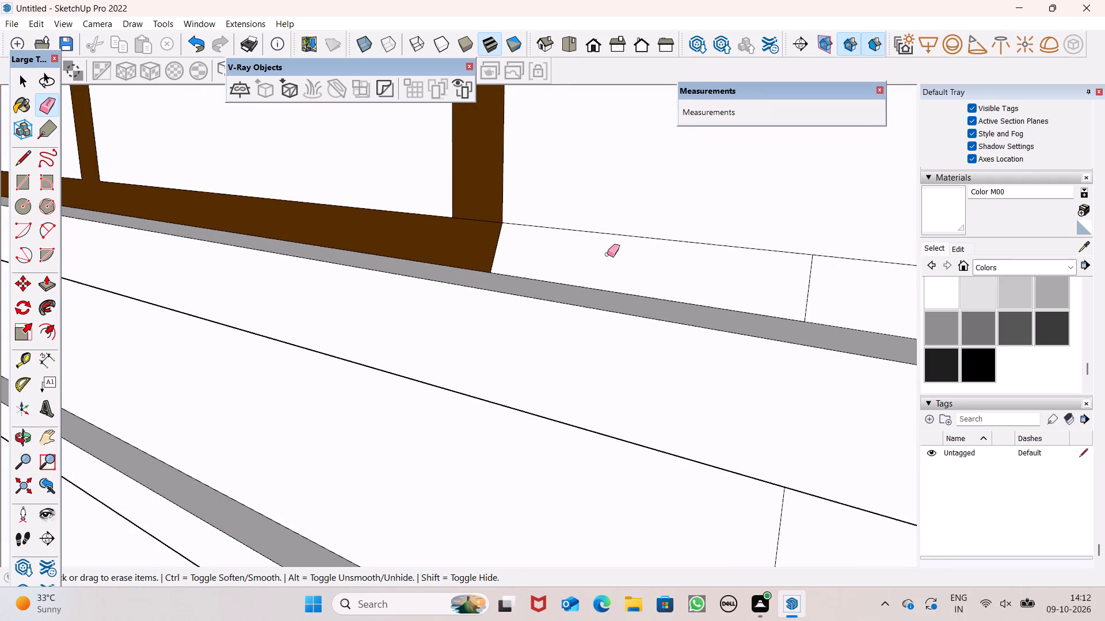
scroll(646, 243, "down", 2)
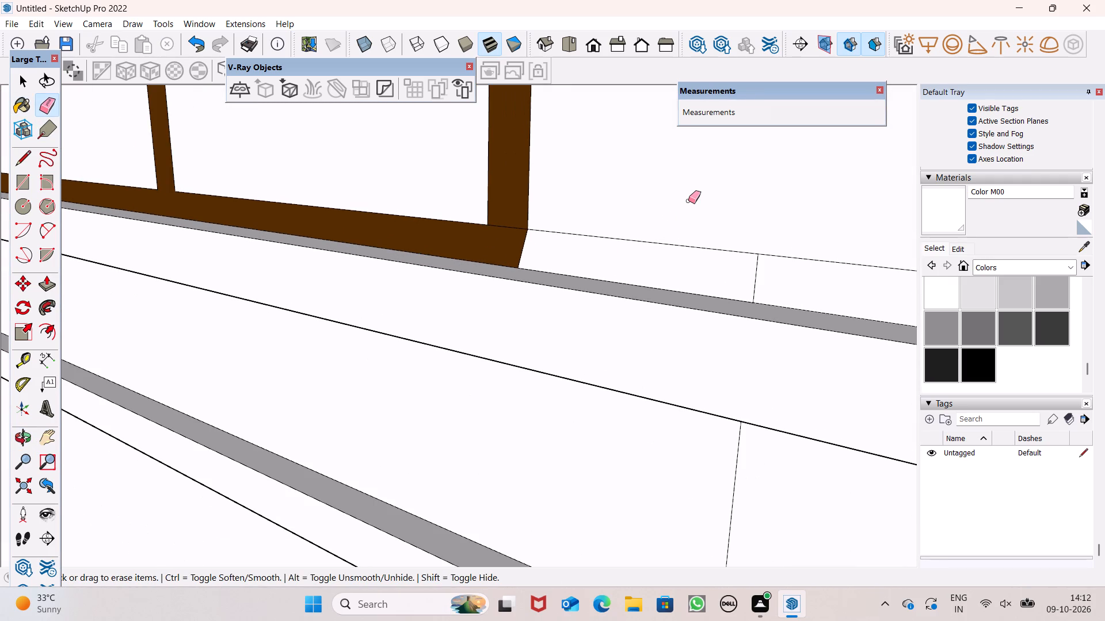
key("space")
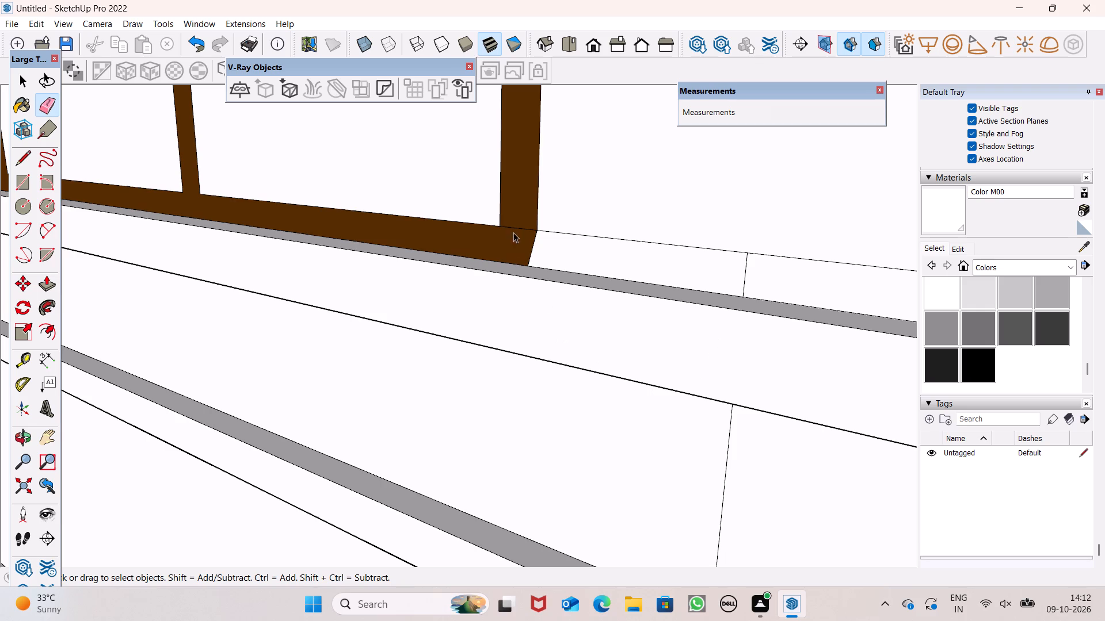
Inspect the front roof parapet's panel frame and the whole front of the house from farther away.
scroll(565, 81, "down", 4)
scroll(558, 141, "down", 1)
scroll(518, 281, "down", 2)
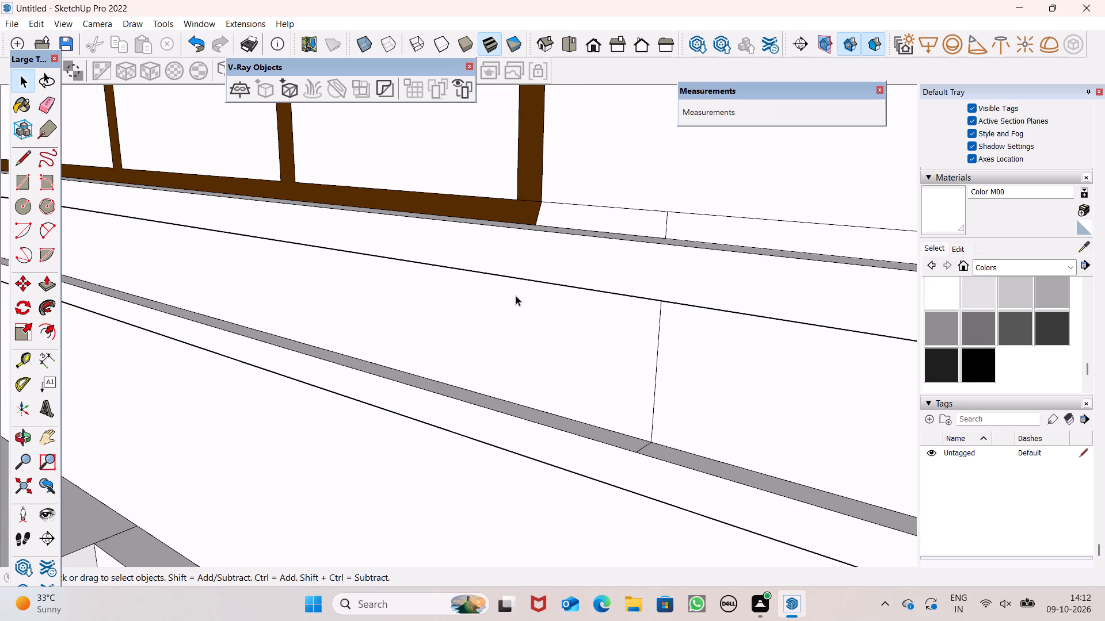
scroll(551, 257, "down", 6)
scroll(551, 257, "up", 1)
scroll(551, 258, "down", 3)
scroll(570, 425, "down", 8)
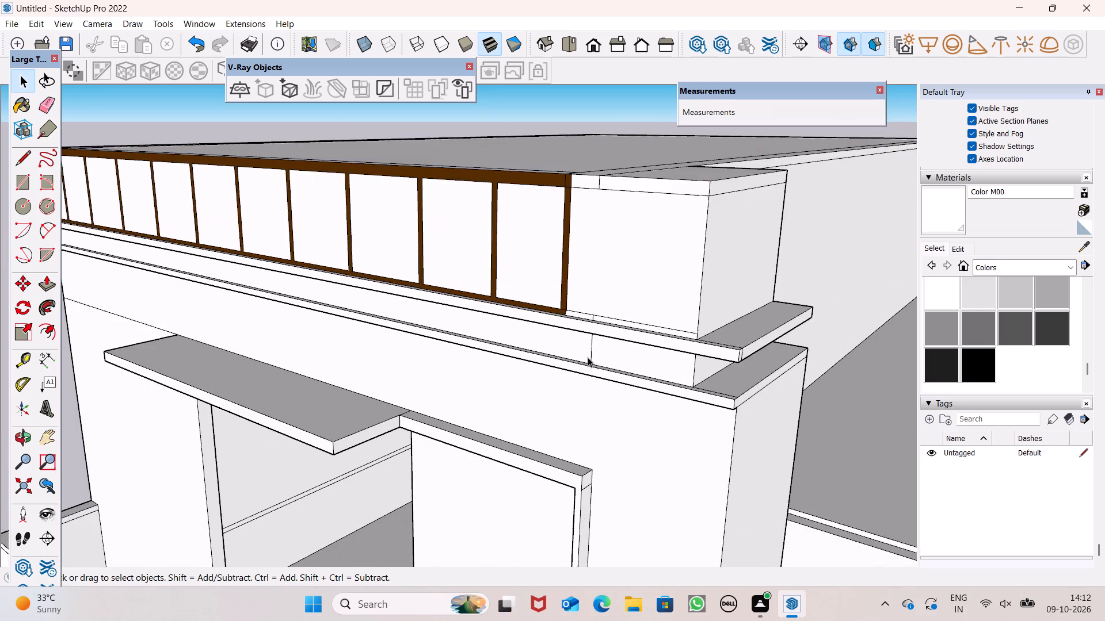
scroll(586, 356, "down", 3)
middle_click_drag(586, 355, 688, 461)
scroll(666, 338, "down", 3)
middle_click_drag(665, 336, 674, 260)
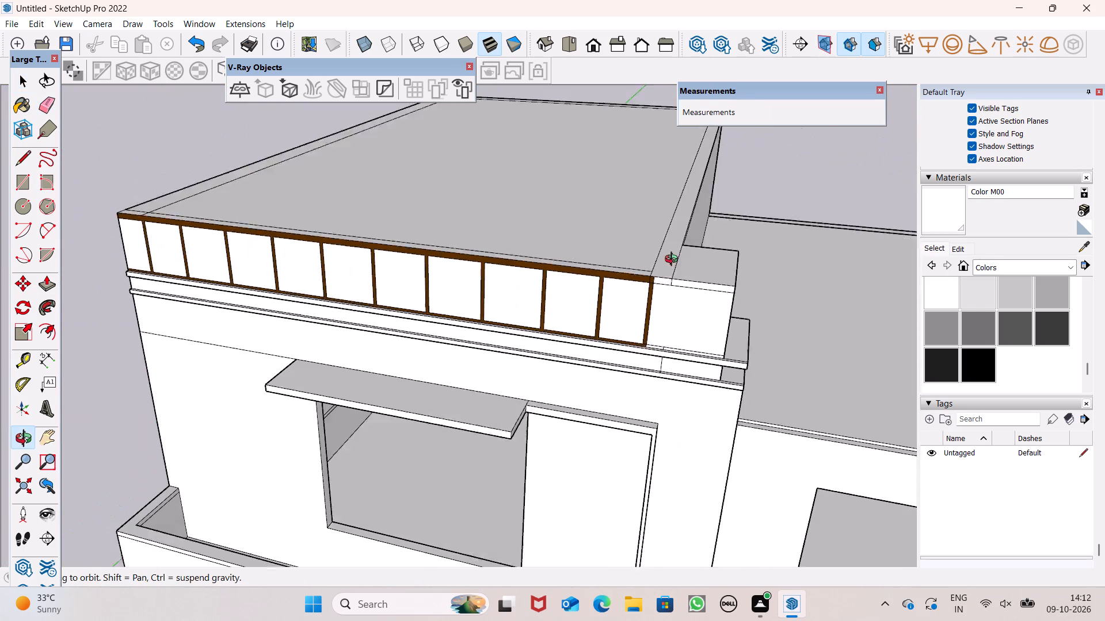
middle_click_drag(674, 260, 681, 255)
left_click(1070, 264)
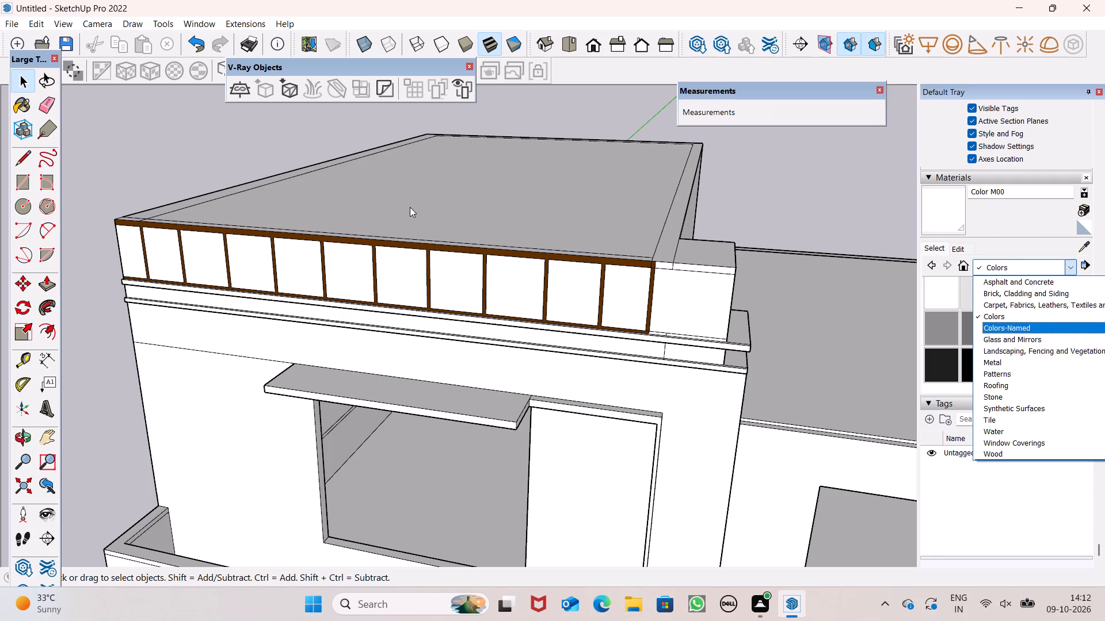
scroll(363, 219, "down", 5)
key("space")
scroll(108, 190, "down", 4)
scroll(332, 166, "down", 7)
scroll(346, 239, "up", 1)
middle_click_drag(346, 239, 420, 239)
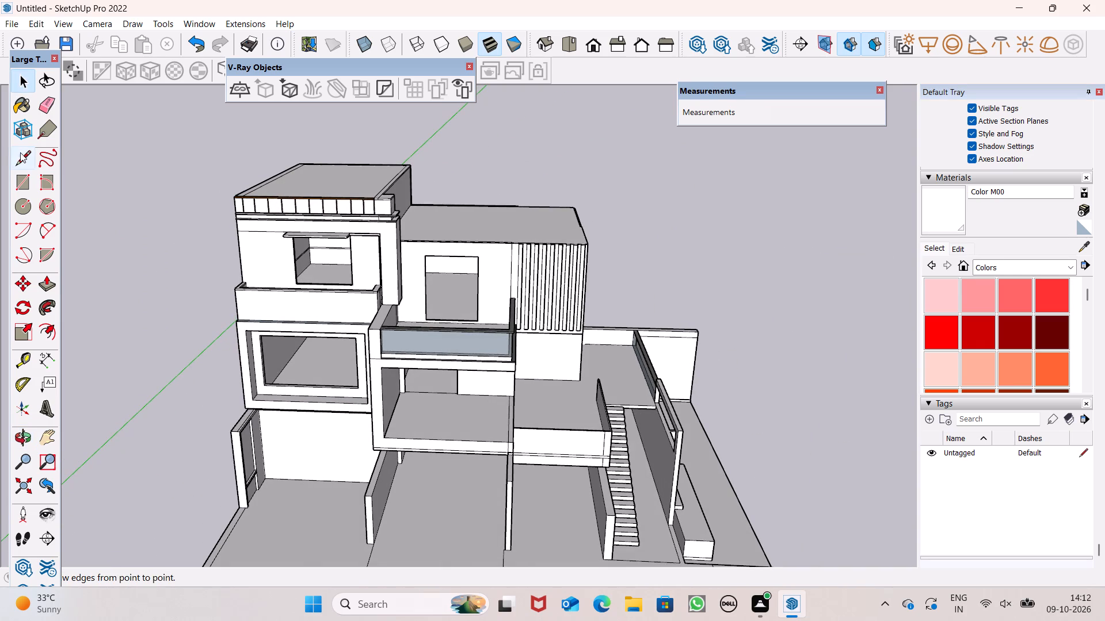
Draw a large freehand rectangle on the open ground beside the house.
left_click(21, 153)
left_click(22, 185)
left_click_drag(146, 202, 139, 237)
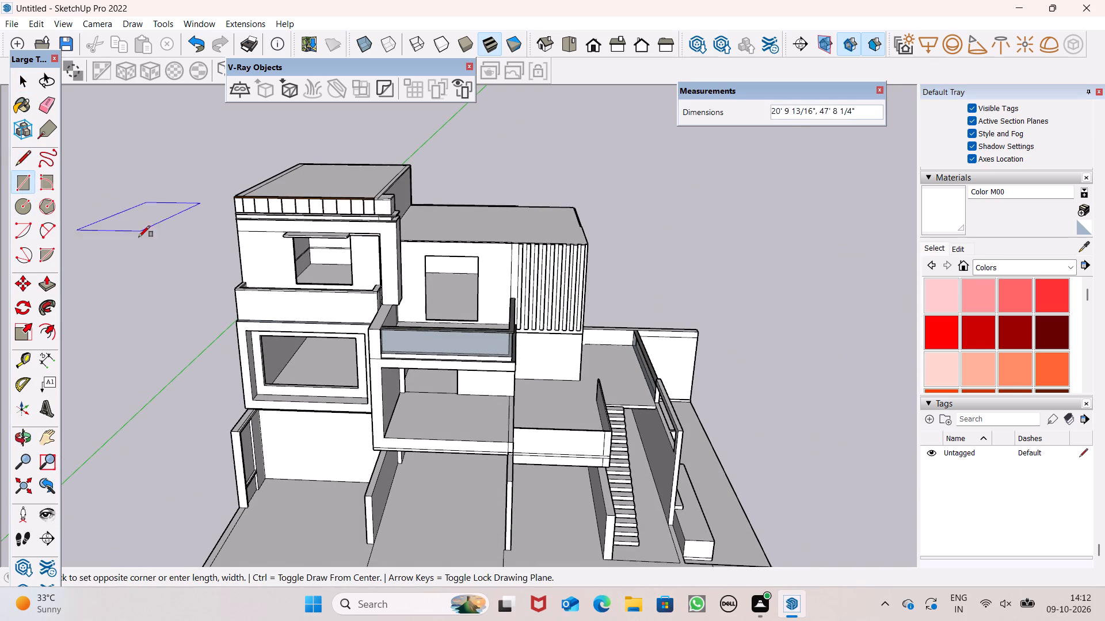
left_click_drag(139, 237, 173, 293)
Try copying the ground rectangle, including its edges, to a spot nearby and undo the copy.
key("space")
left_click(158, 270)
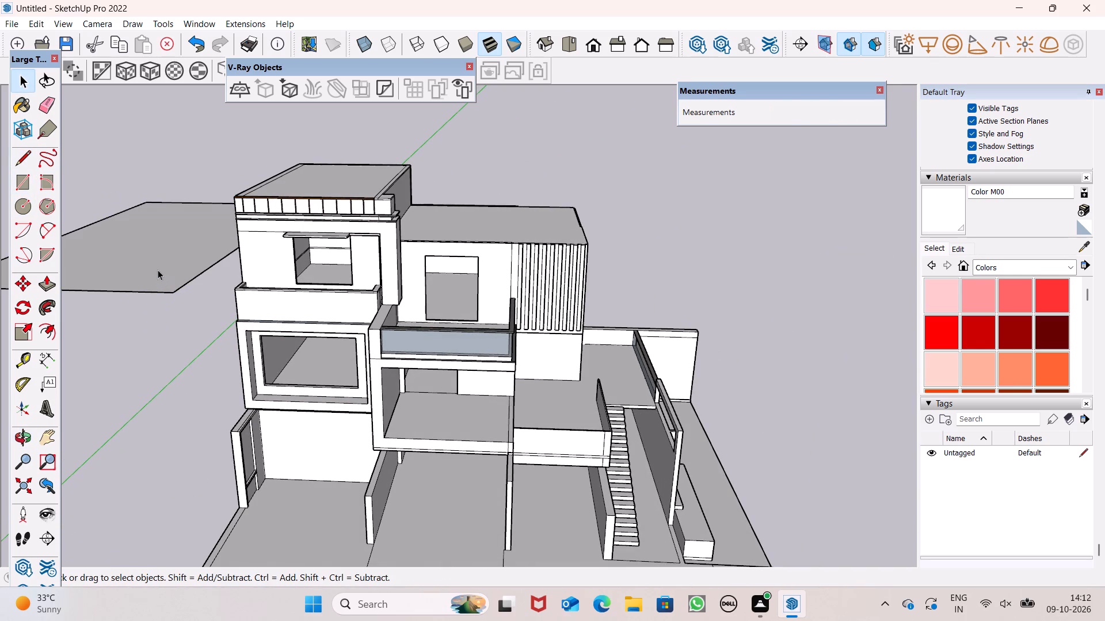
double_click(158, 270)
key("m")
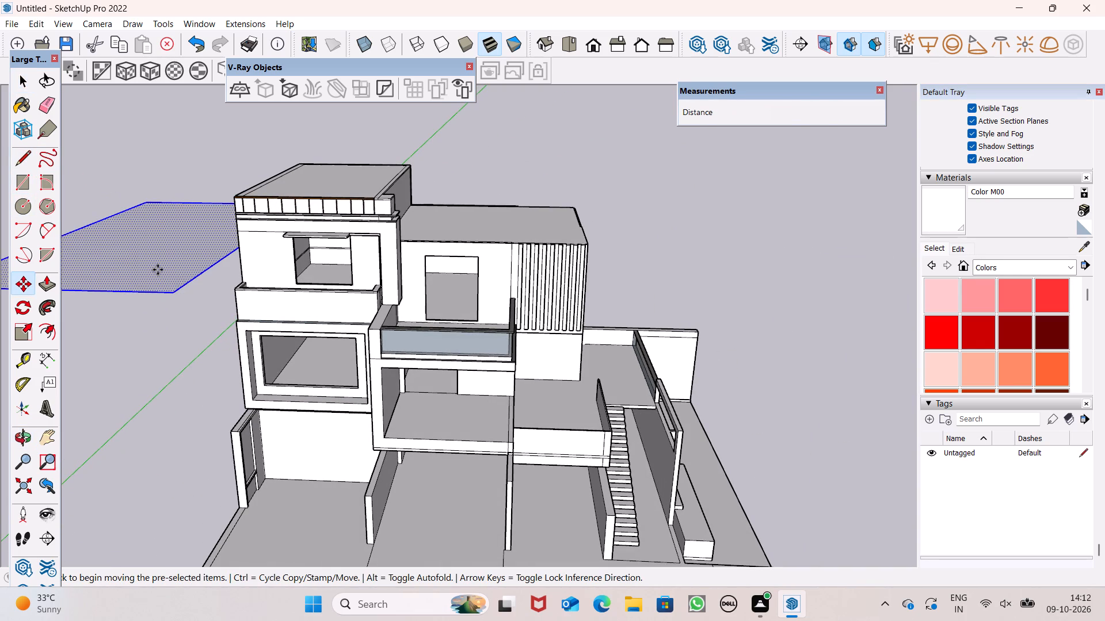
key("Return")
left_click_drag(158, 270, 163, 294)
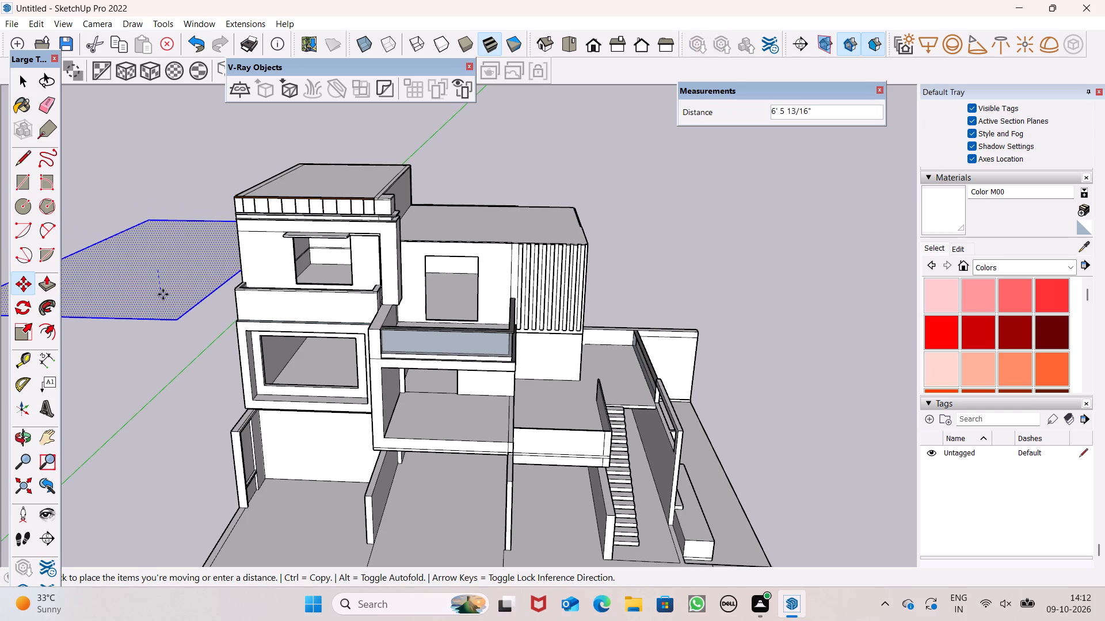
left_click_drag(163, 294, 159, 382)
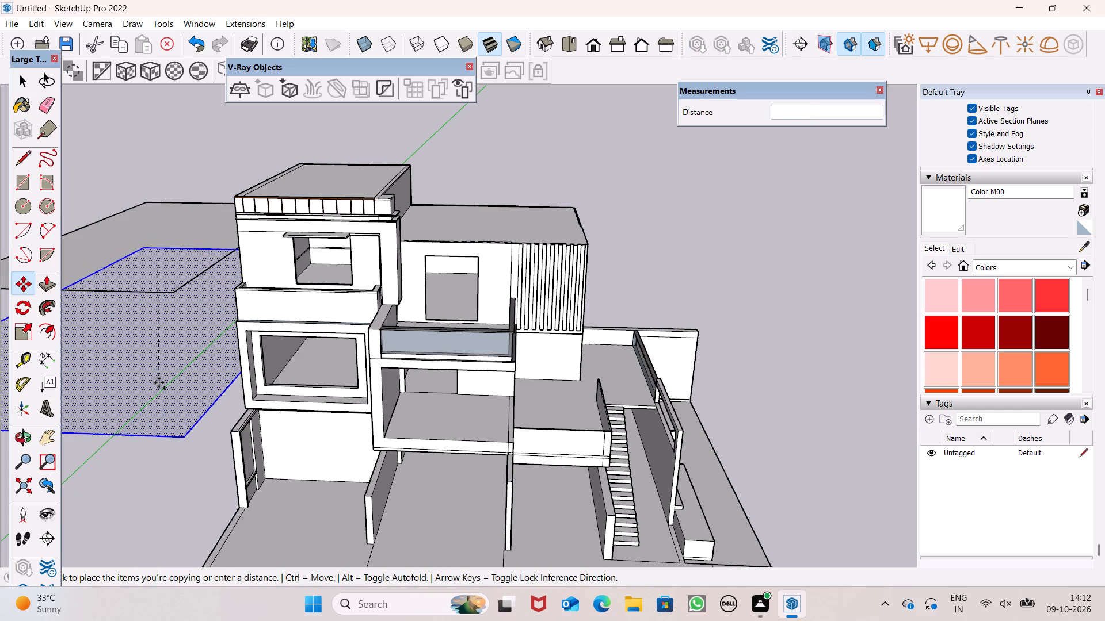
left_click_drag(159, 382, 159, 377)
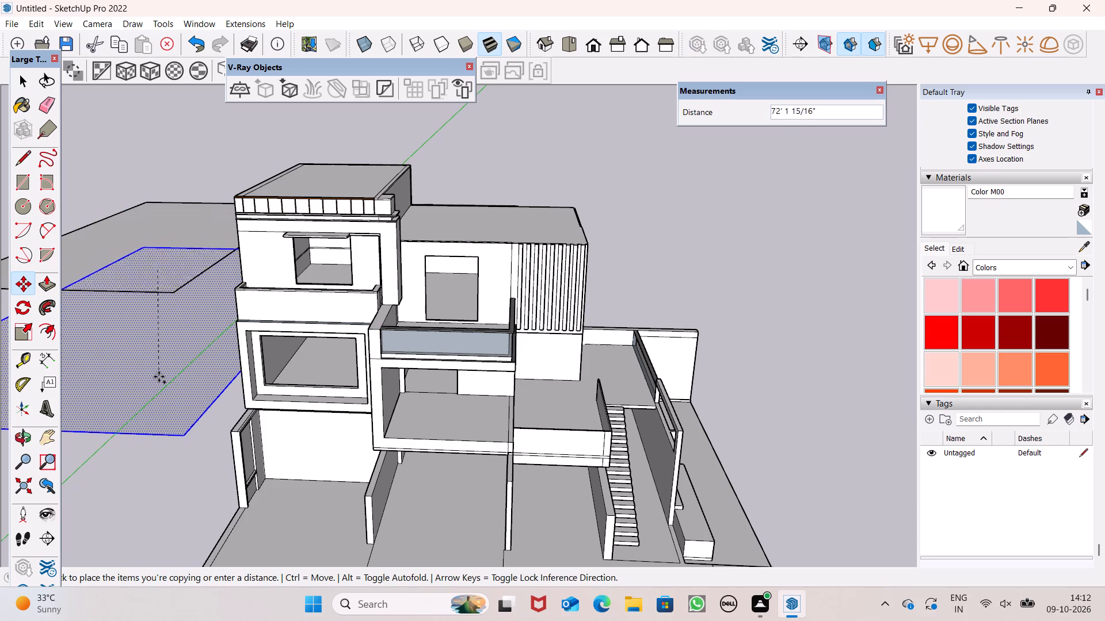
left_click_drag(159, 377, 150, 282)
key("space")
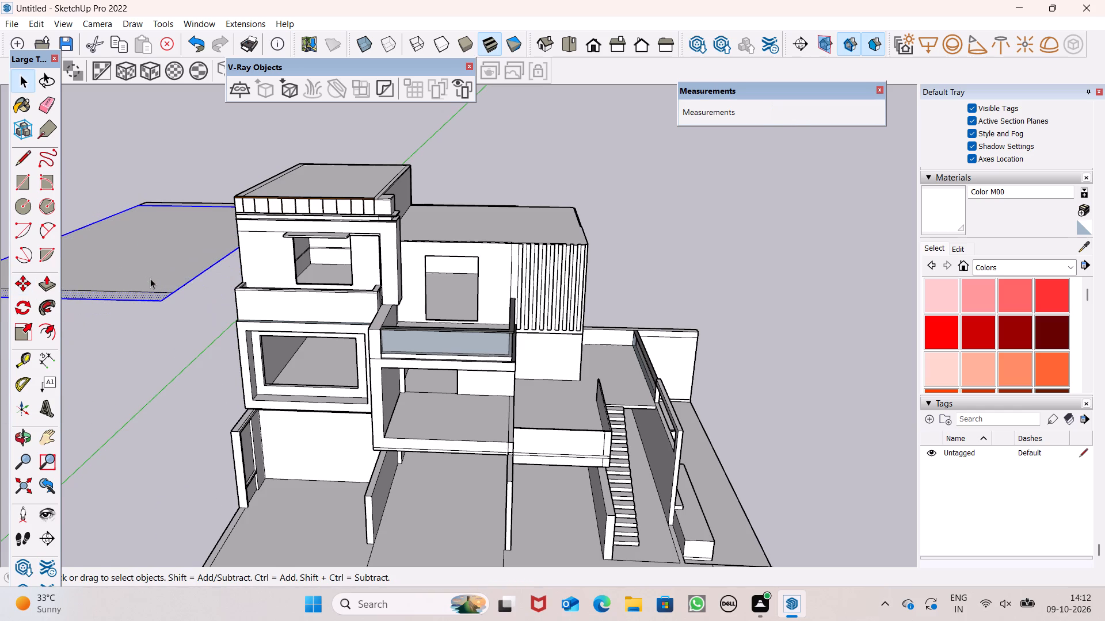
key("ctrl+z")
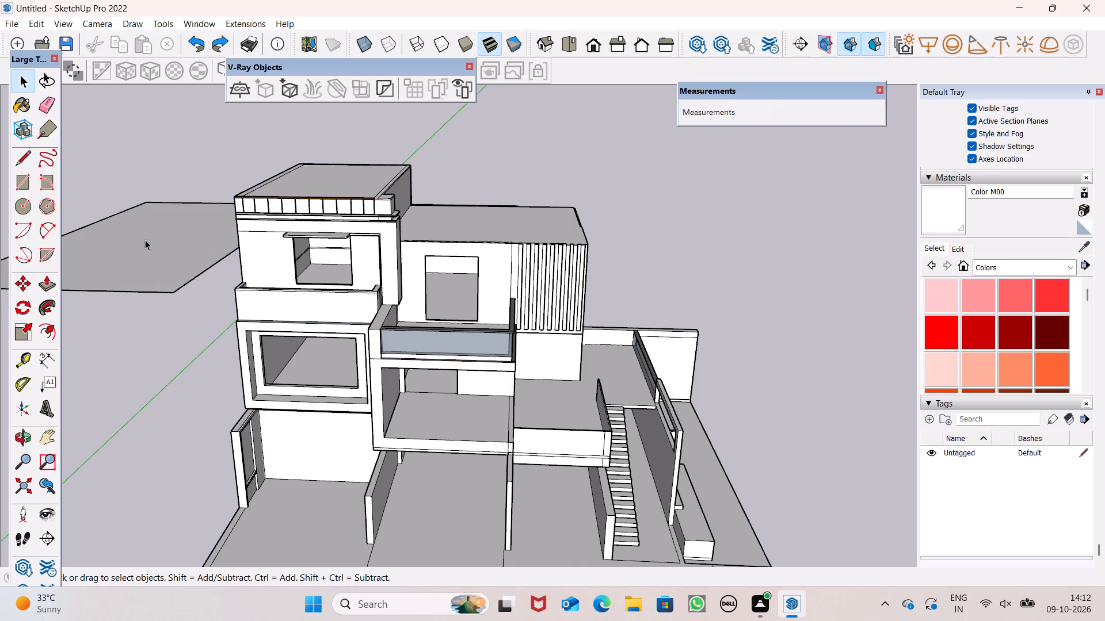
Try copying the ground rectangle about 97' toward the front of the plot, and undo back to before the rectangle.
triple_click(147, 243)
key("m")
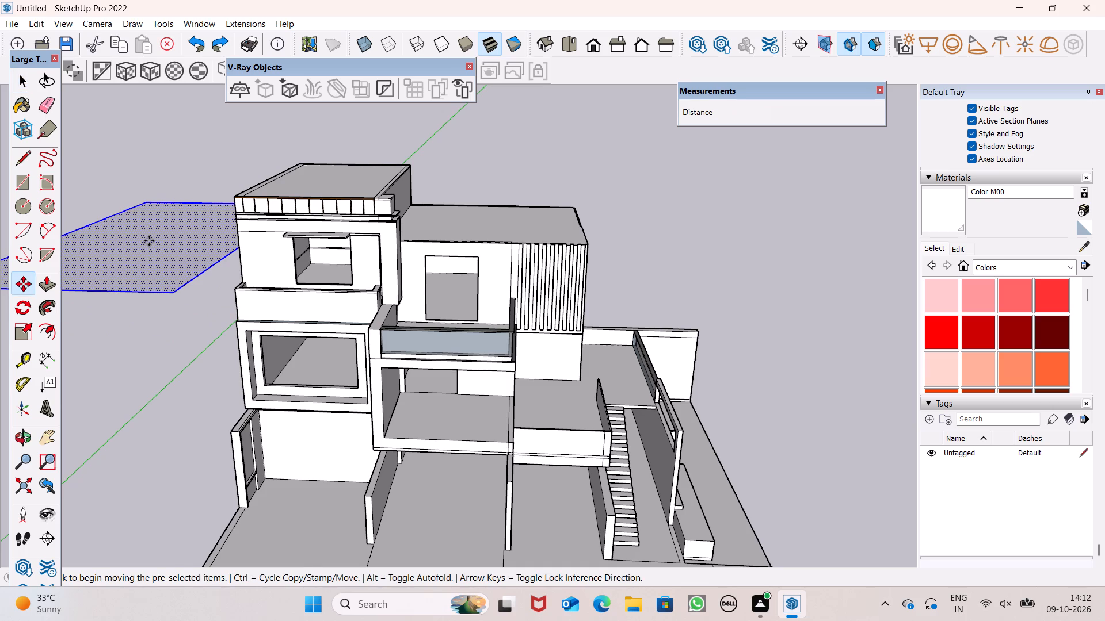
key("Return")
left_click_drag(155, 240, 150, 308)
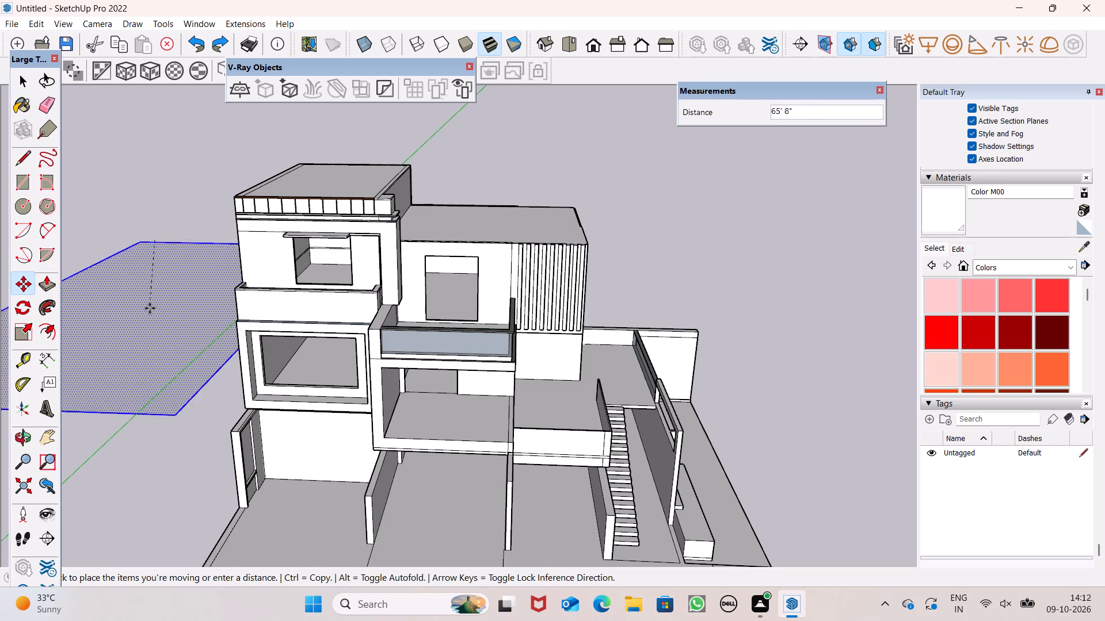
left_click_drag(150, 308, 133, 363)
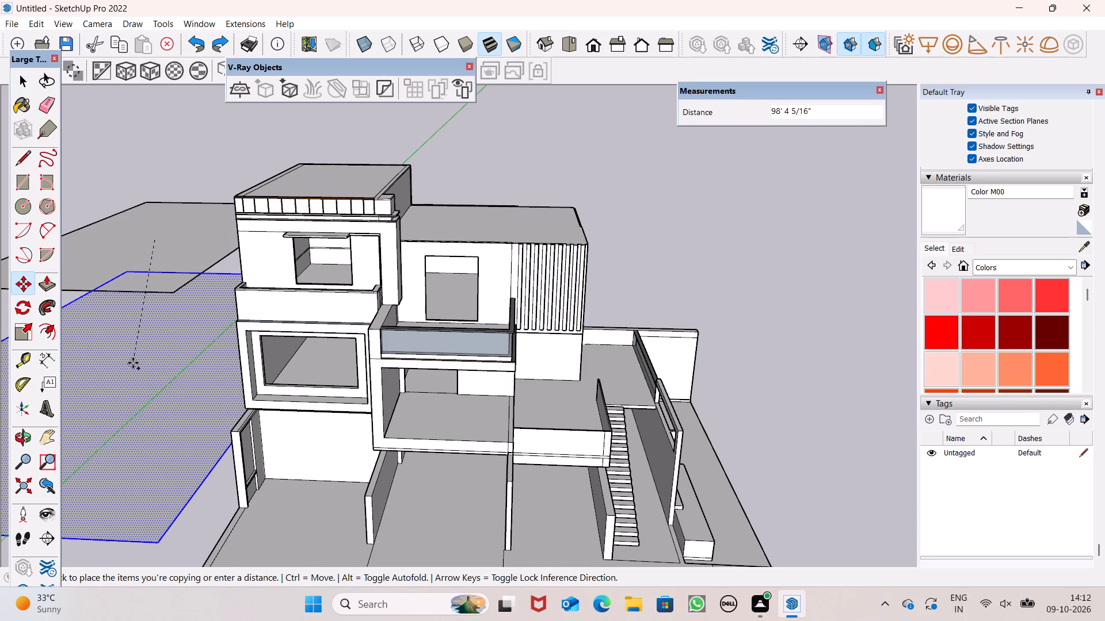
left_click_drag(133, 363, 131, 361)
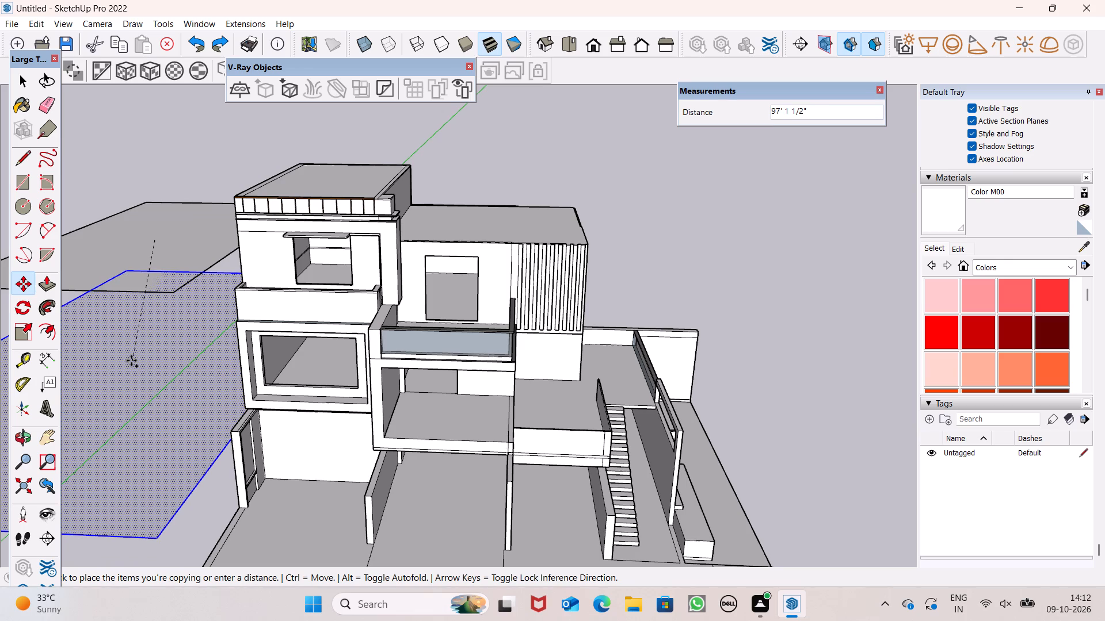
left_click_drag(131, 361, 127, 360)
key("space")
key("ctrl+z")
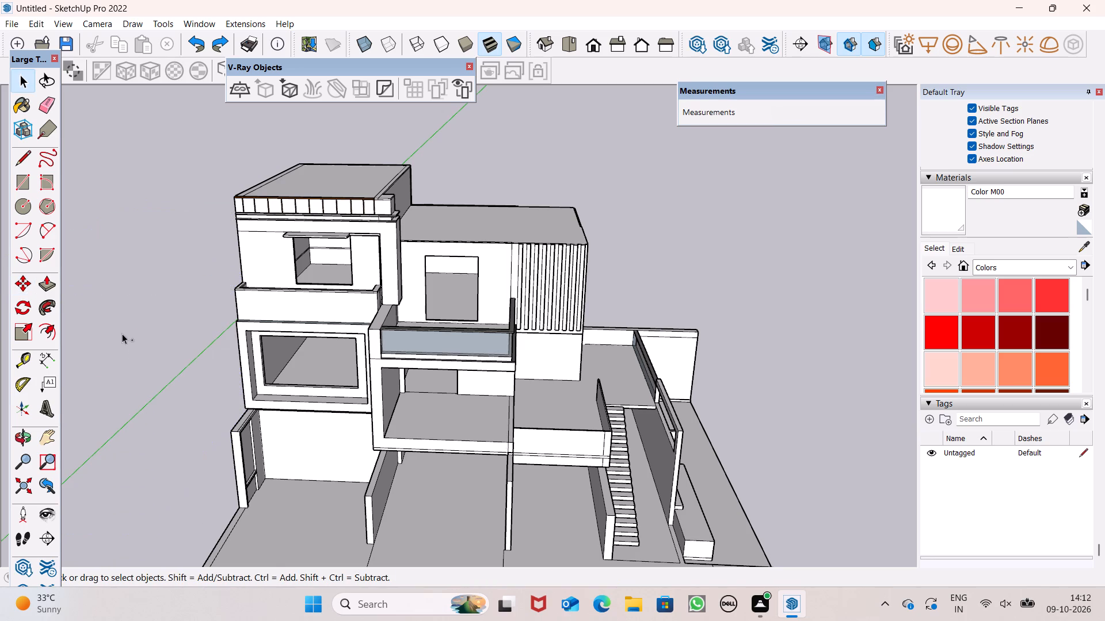
Examine the whole house and its upper front facade, including the roof parapet, balcony and vertical fins.
scroll(174, 134, "down", 2)
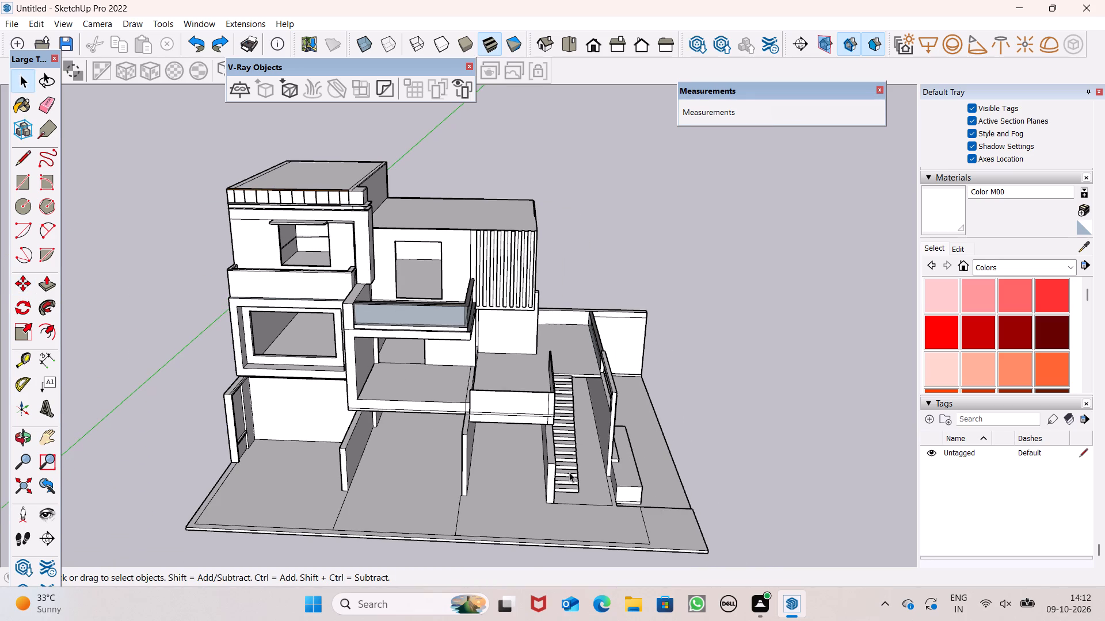
scroll(546, 387, "up", 1)
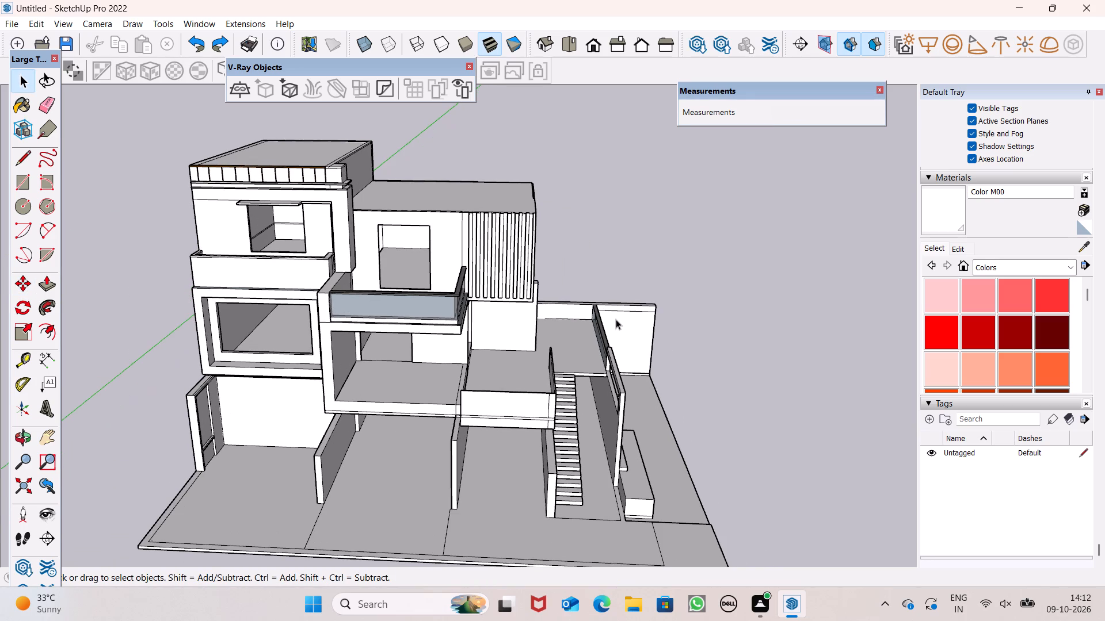
middle_click_drag(616, 319, 578, 348)
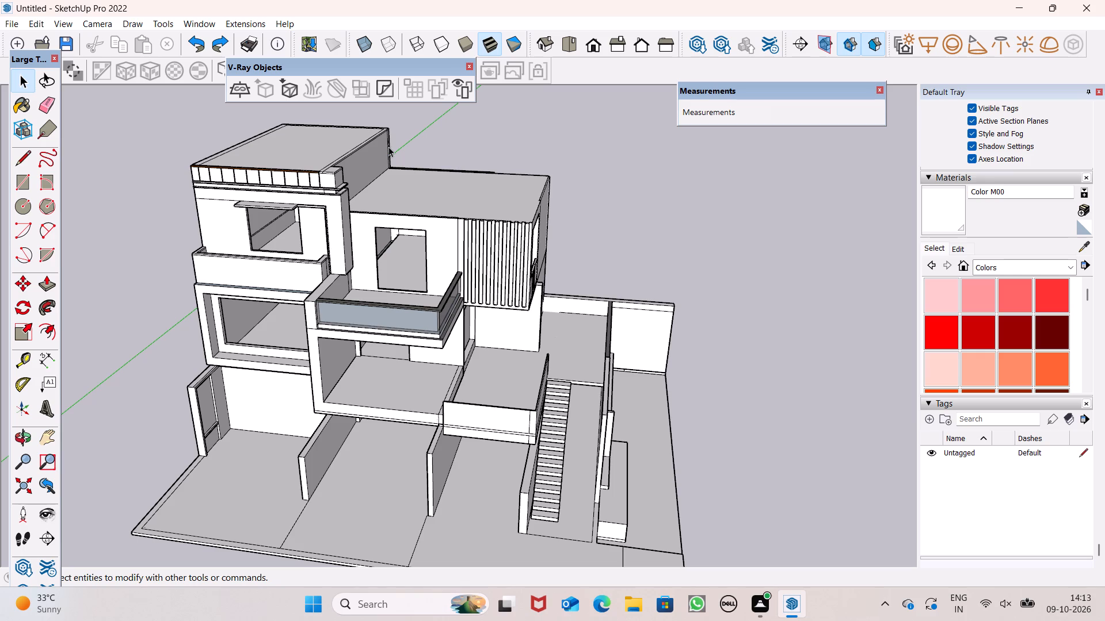
scroll(388, 150, "down", 1)
middle_click_drag(392, 166, 353, 149)
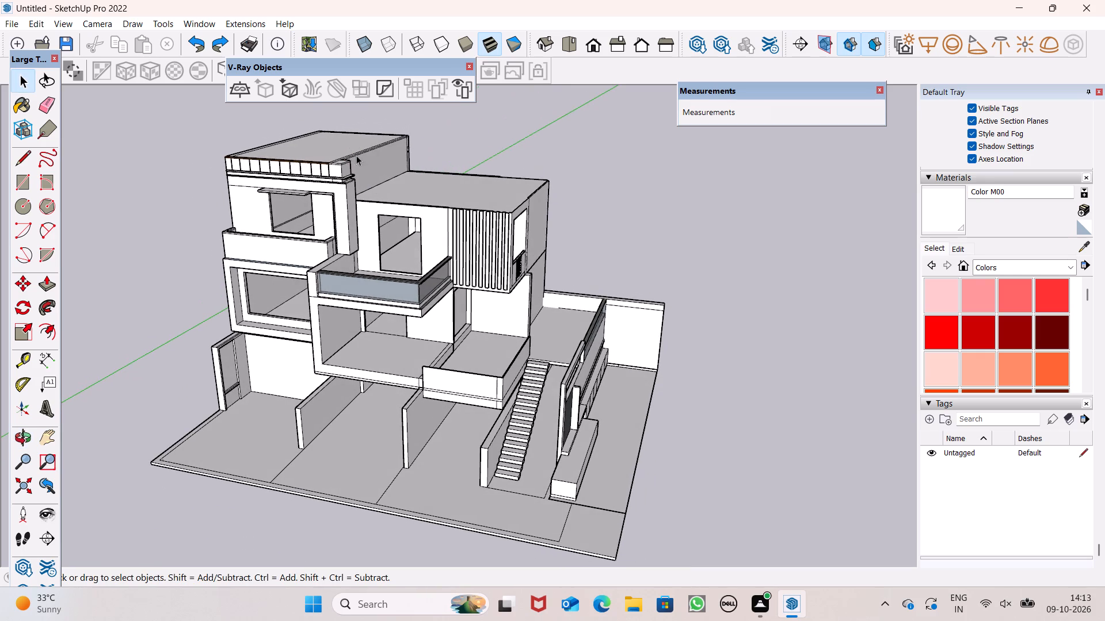
scroll(339, 193, "up", 4)
scroll(336, 193, "down", 1)
scroll(332, 176, "up", 5)
scroll(323, 158, "down", 1)
scroll(323, 158, "up", 3)
middle_click_drag(318, 150, 442, 147)
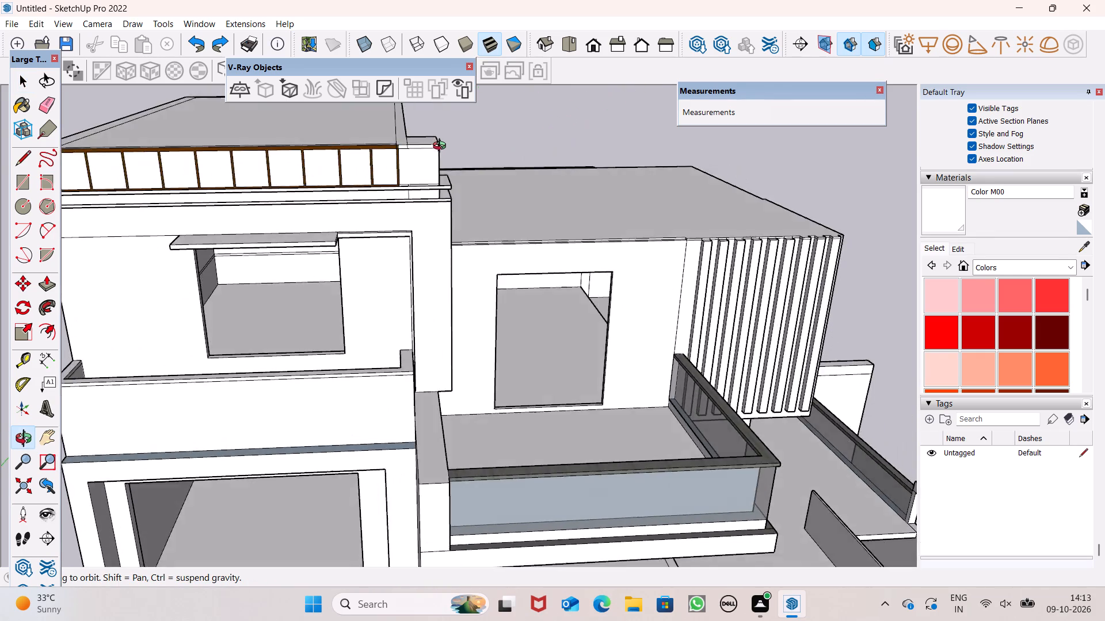
Paint the top strip of the front roof parapet, directly above the brown panel frame, with Color B08.
middle_click_drag(442, 147, 589, 258)
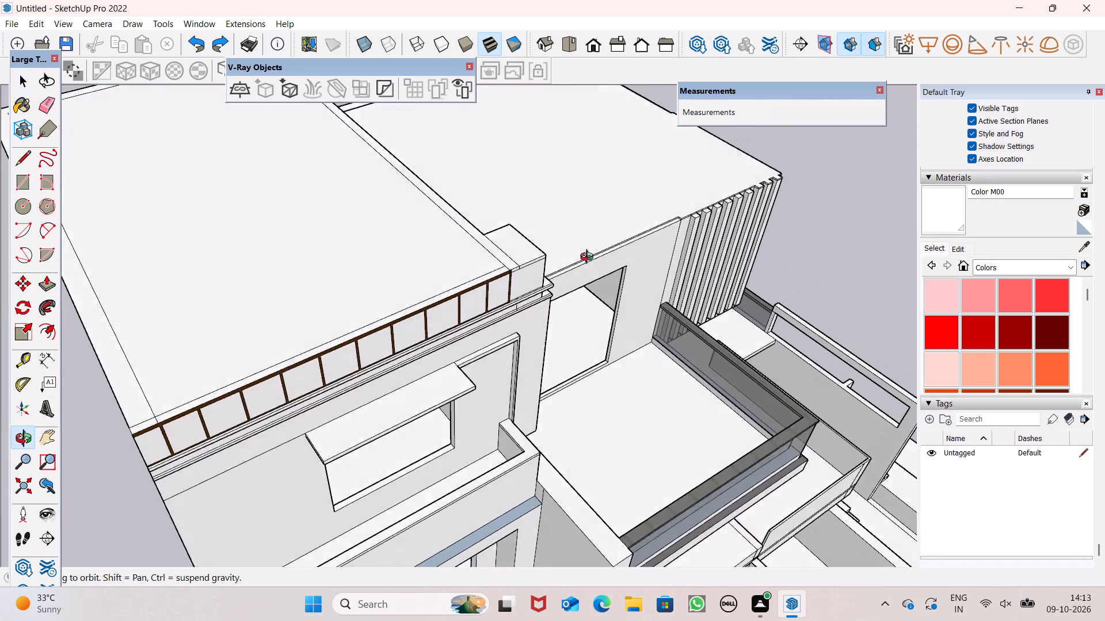
middle_click_drag(589, 258, 571, 240)
scroll(562, 233, "up", 1)
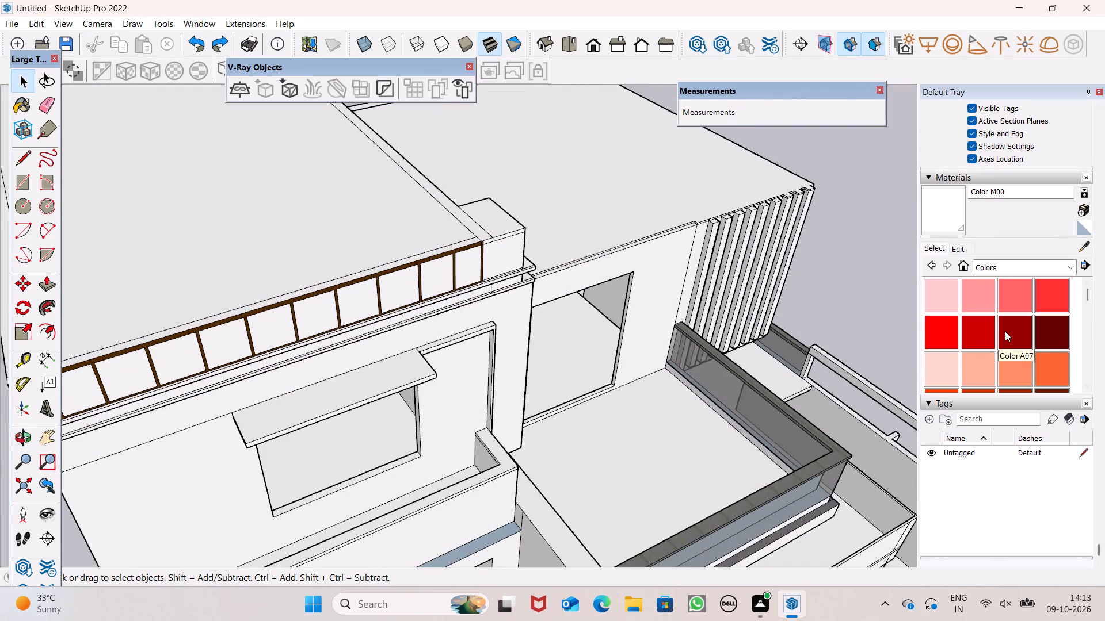
scroll(1005, 331, "down", 1)
left_click(1059, 342)
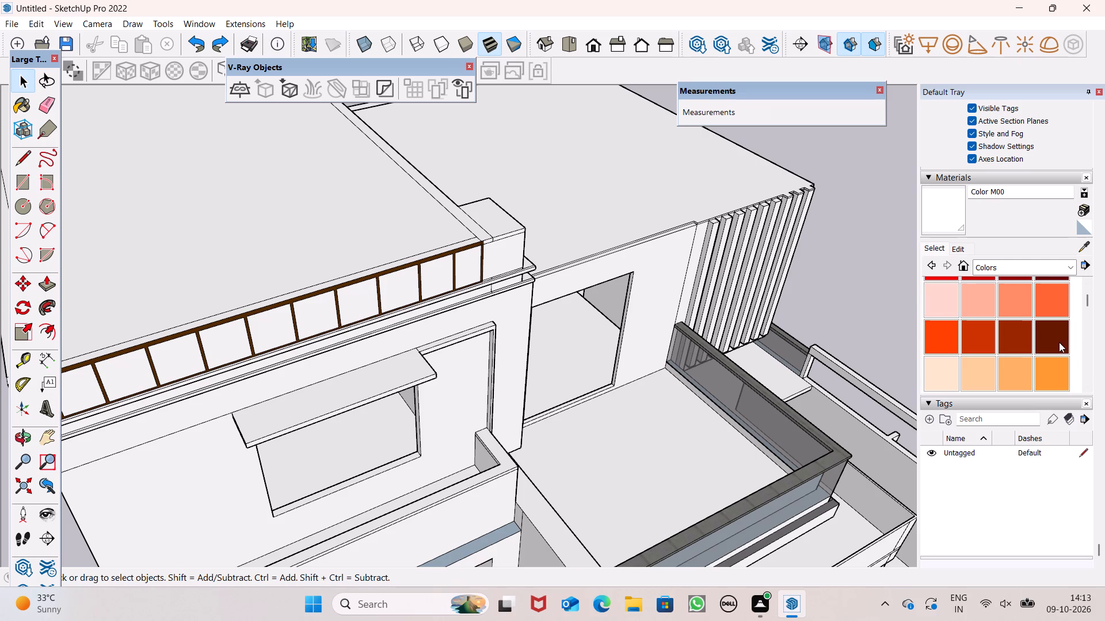
middle_click_drag(157, 351, 584, 447)
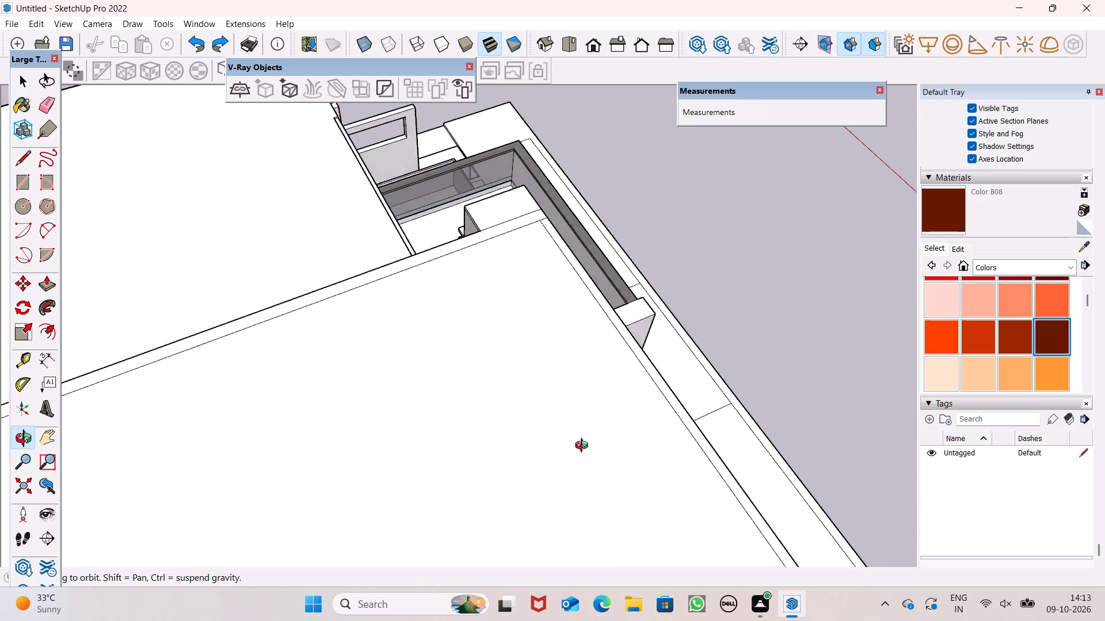
middle_click_drag(584, 447, 209, 222)
scroll(80, 182, "up", 4)
scroll(15, 194, "down", 1)
scroll(15, 196, "up", 1)
scroll(14, 200, "down", 1)
scroll(14, 200, "up", 1)
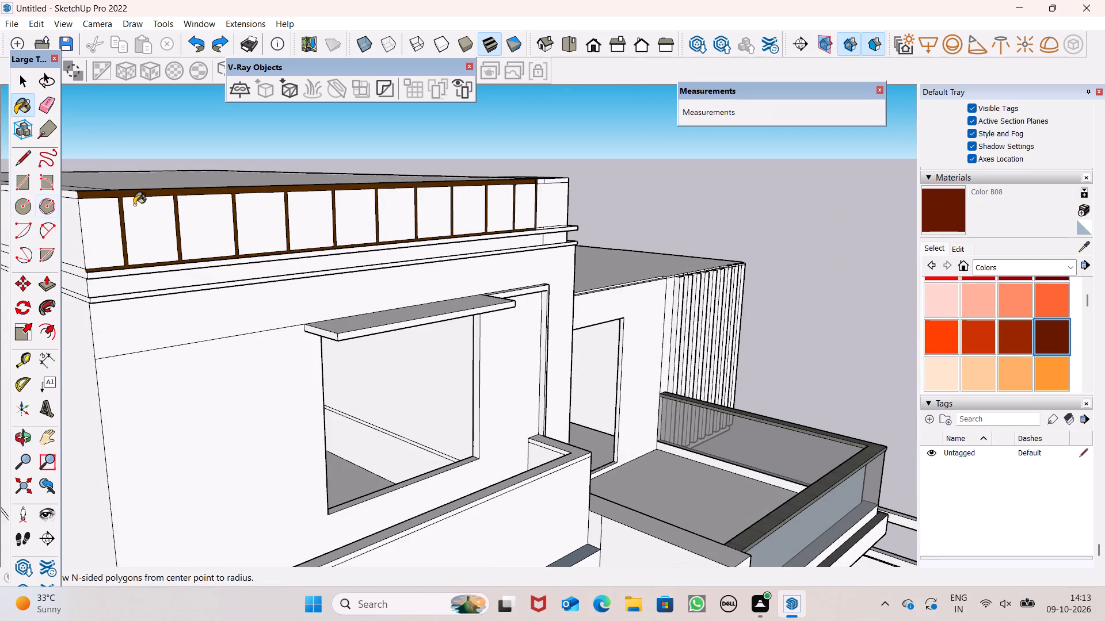
scroll(134, 205, "up", 12)
middle_click_drag(189, 210, 294, 325)
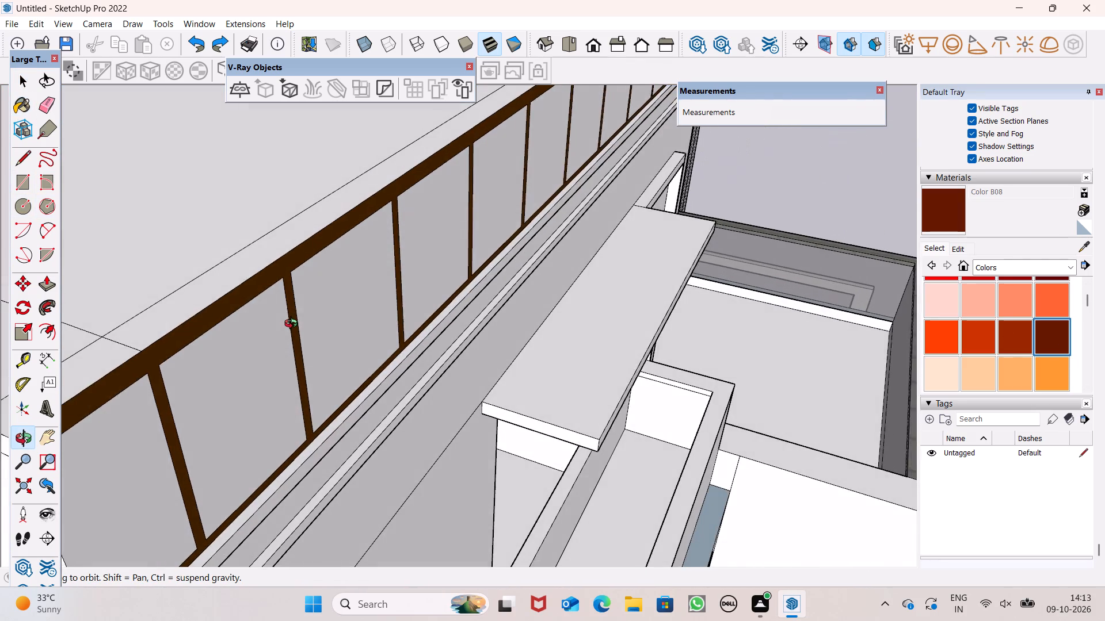
middle_click_drag(294, 325, 296, 326)
scroll(248, 269, "down", 1)
scroll(248, 269, "up", 3)
left_click(250, 267)
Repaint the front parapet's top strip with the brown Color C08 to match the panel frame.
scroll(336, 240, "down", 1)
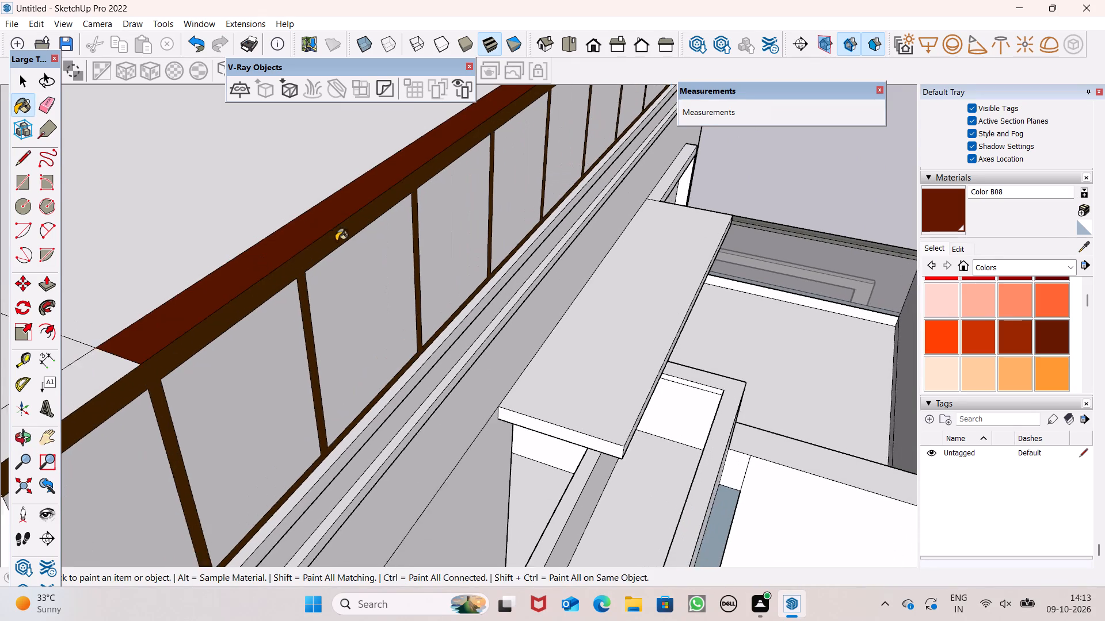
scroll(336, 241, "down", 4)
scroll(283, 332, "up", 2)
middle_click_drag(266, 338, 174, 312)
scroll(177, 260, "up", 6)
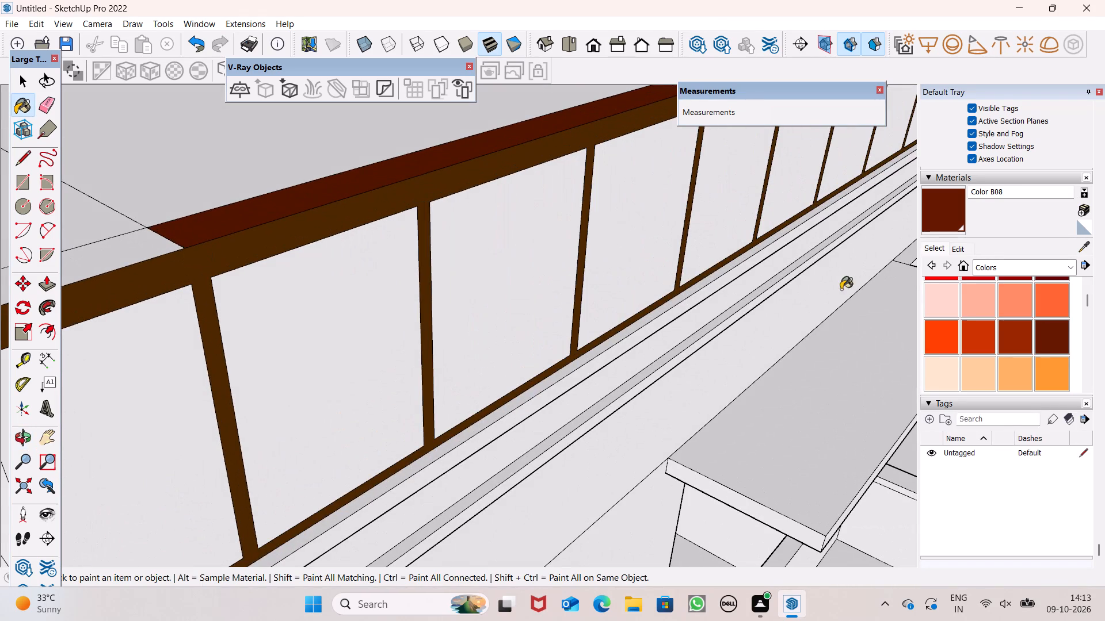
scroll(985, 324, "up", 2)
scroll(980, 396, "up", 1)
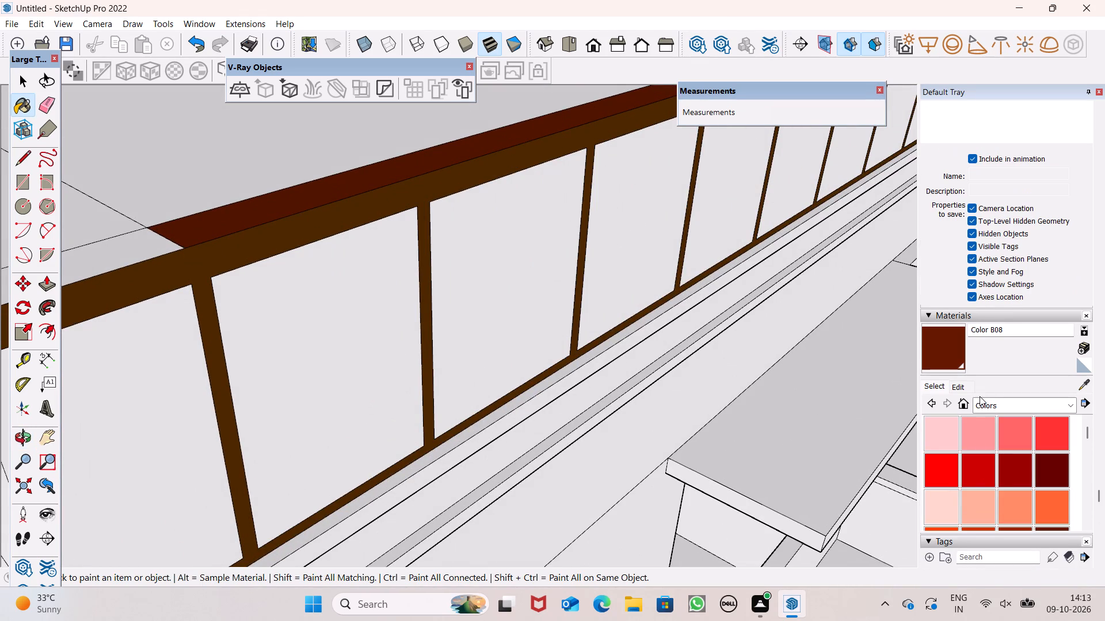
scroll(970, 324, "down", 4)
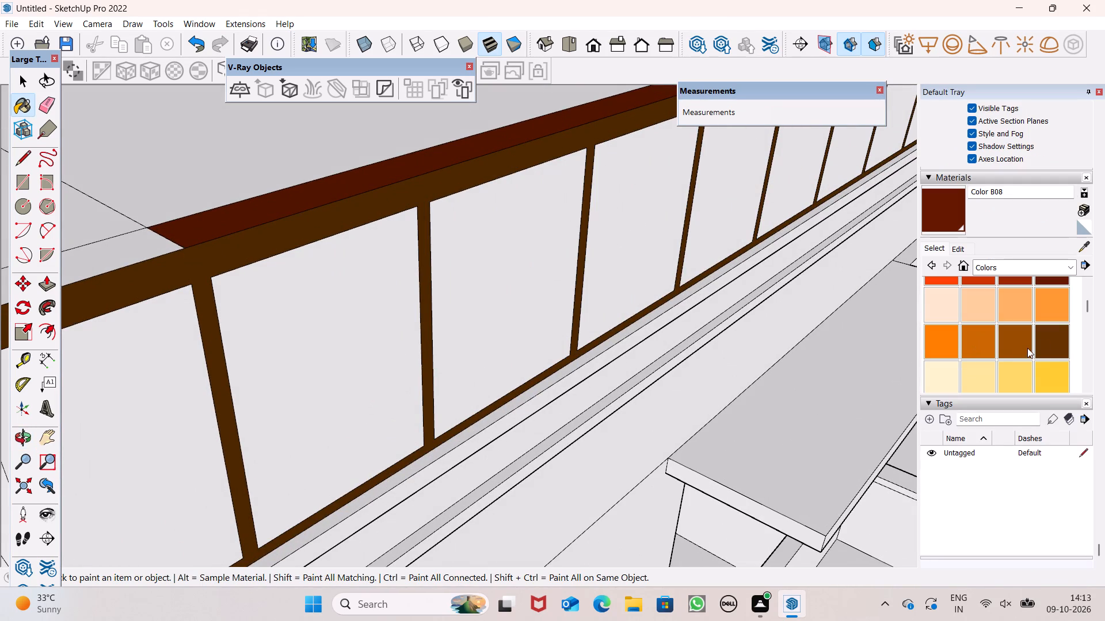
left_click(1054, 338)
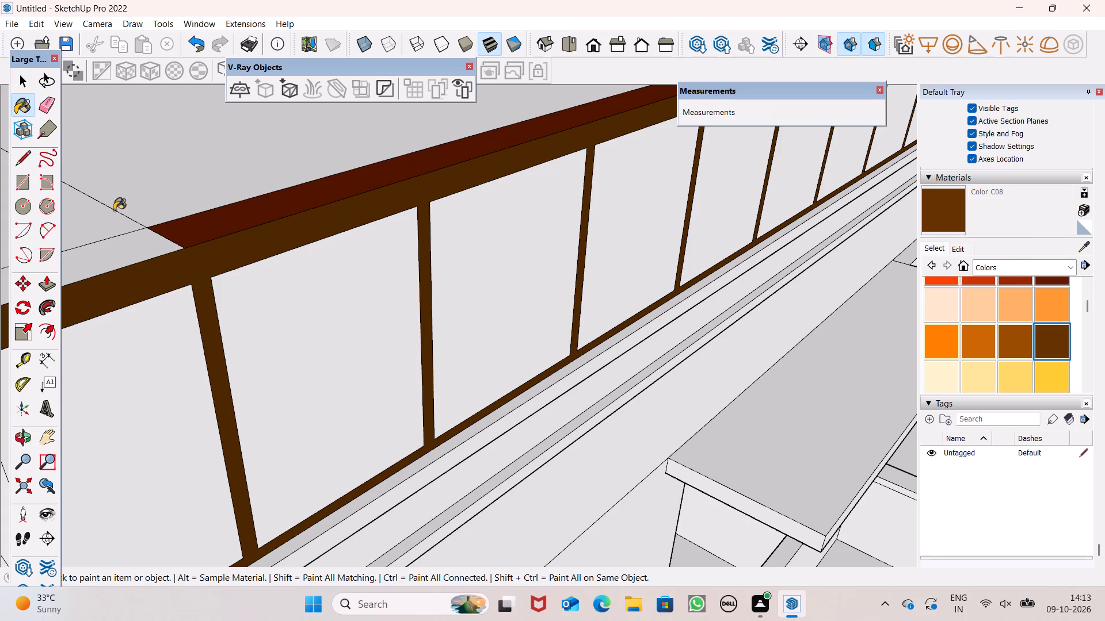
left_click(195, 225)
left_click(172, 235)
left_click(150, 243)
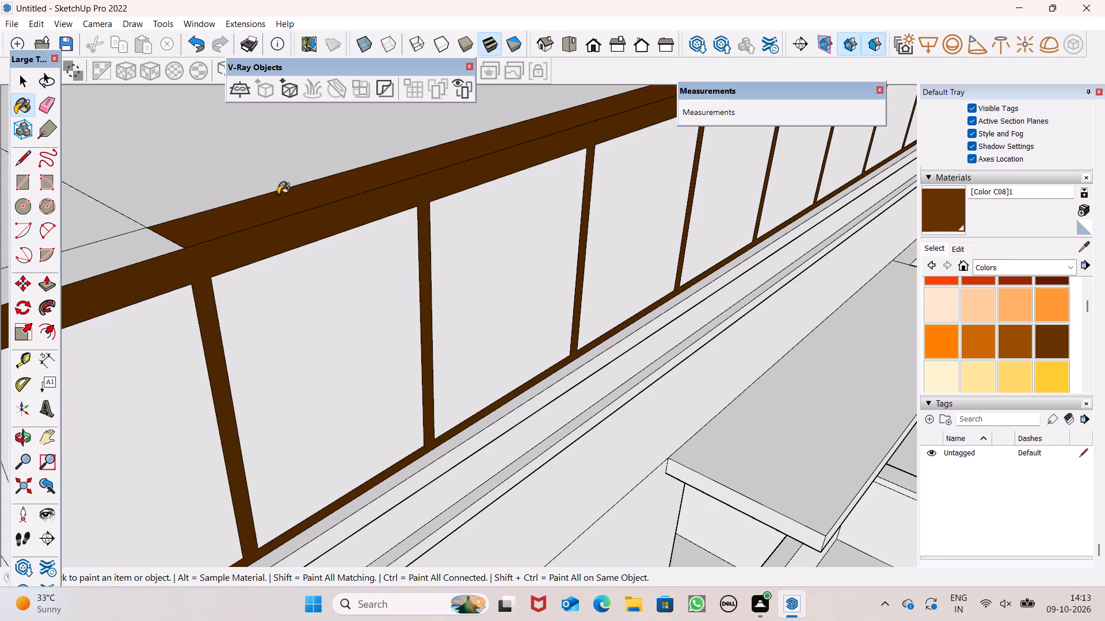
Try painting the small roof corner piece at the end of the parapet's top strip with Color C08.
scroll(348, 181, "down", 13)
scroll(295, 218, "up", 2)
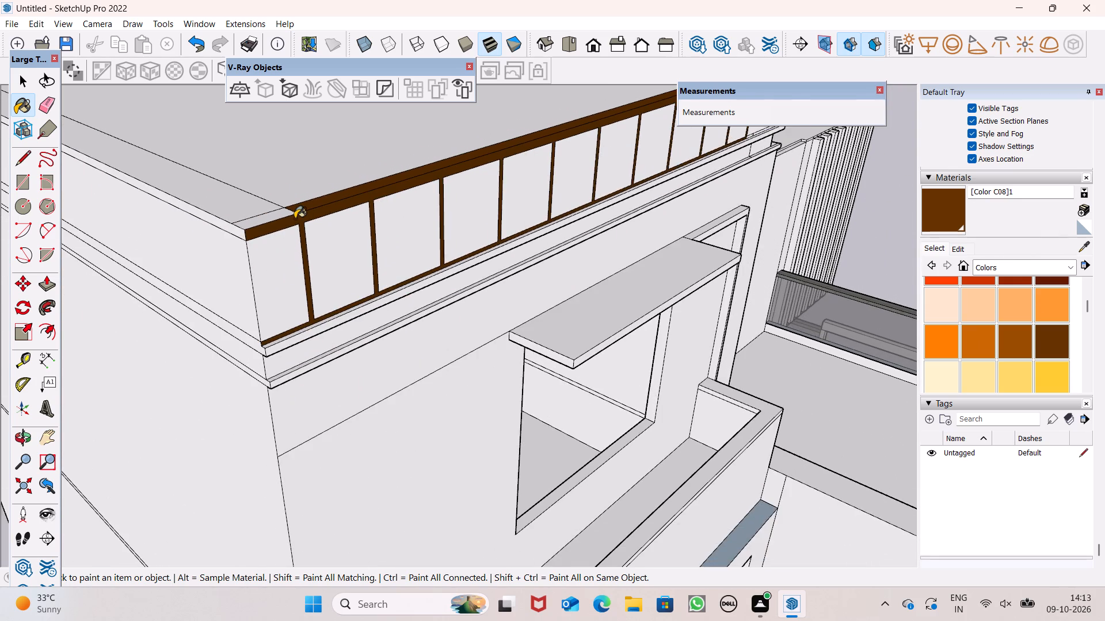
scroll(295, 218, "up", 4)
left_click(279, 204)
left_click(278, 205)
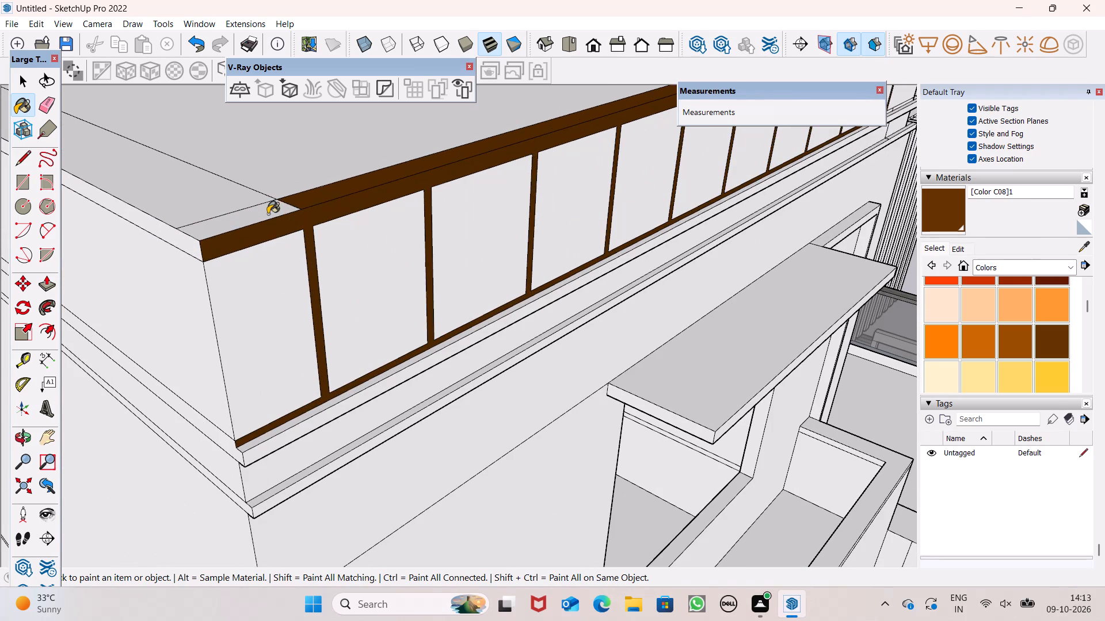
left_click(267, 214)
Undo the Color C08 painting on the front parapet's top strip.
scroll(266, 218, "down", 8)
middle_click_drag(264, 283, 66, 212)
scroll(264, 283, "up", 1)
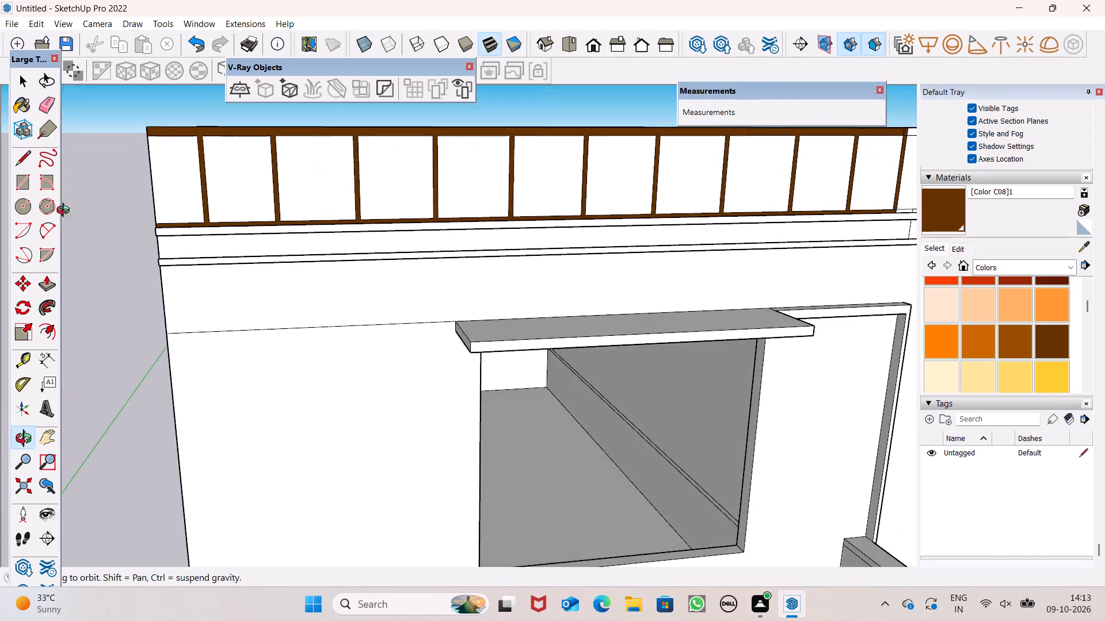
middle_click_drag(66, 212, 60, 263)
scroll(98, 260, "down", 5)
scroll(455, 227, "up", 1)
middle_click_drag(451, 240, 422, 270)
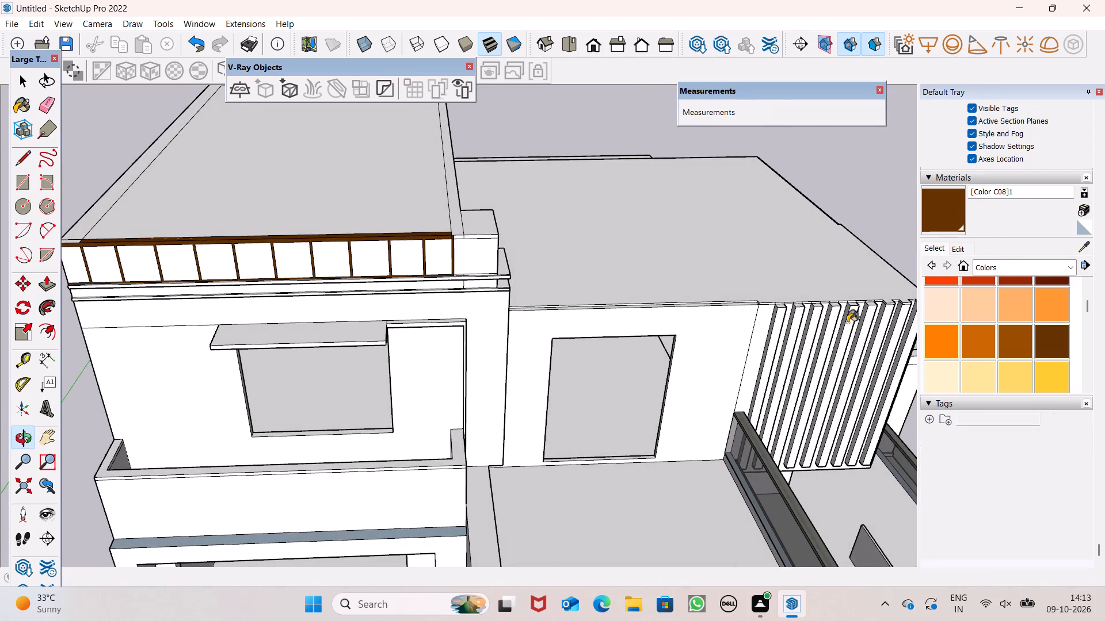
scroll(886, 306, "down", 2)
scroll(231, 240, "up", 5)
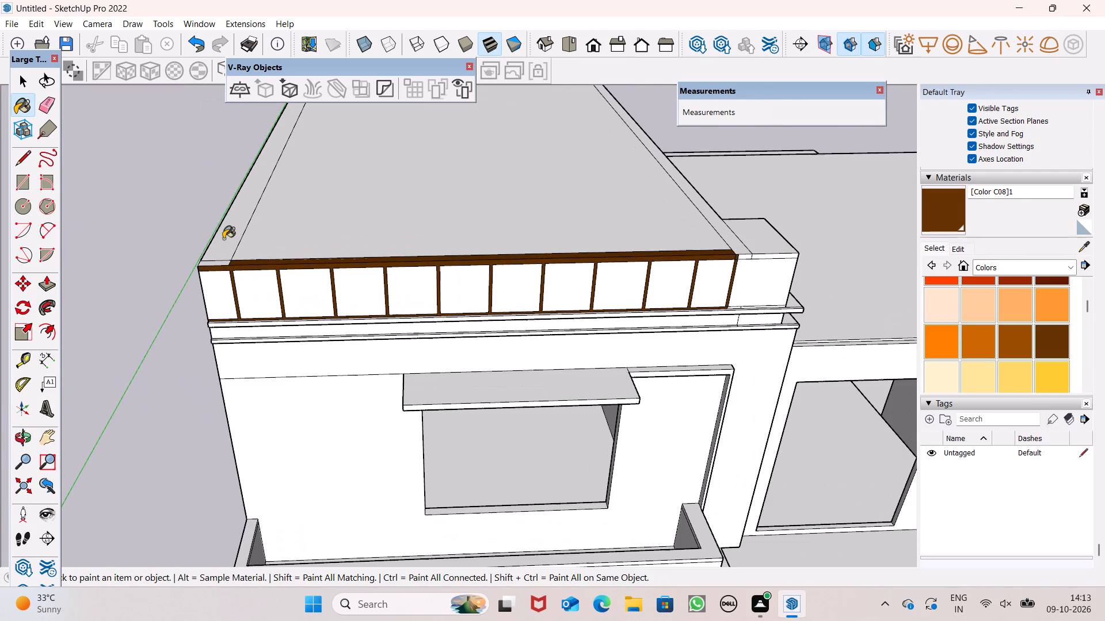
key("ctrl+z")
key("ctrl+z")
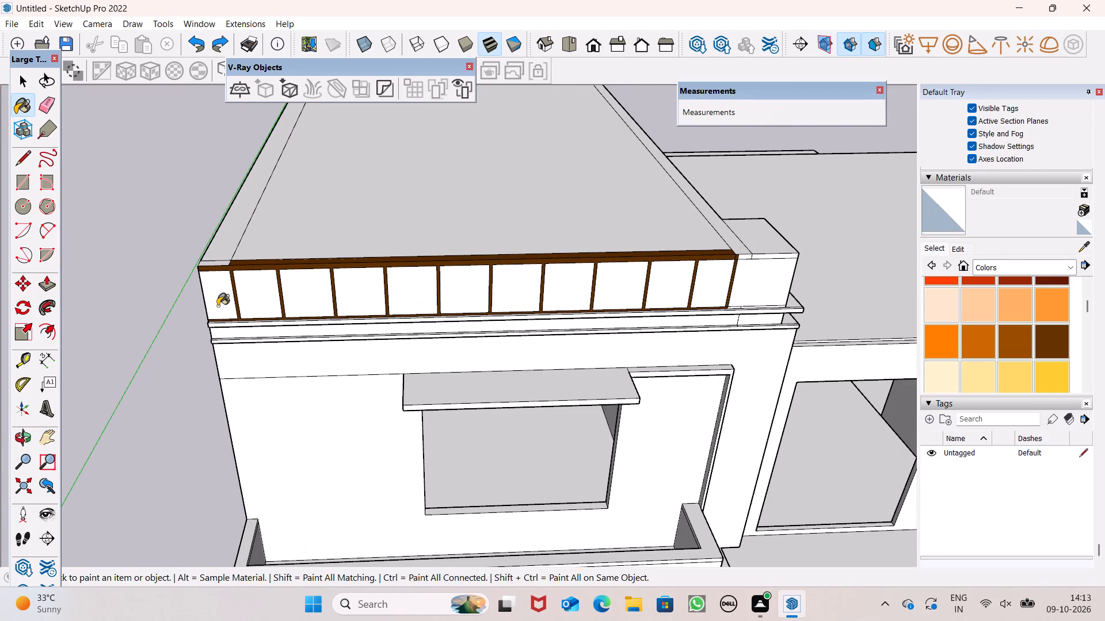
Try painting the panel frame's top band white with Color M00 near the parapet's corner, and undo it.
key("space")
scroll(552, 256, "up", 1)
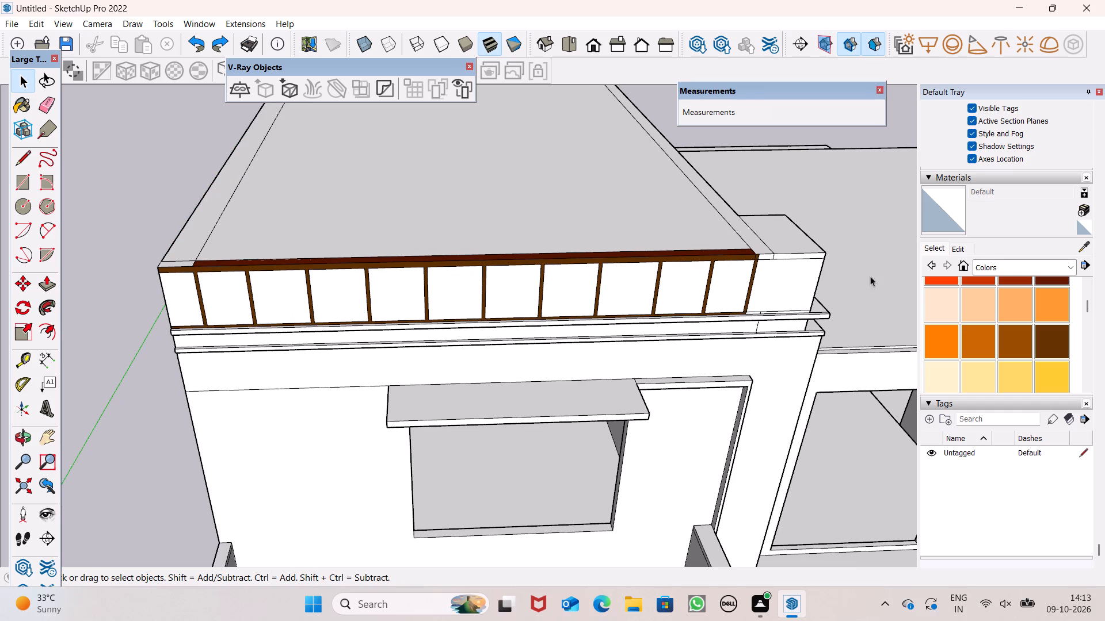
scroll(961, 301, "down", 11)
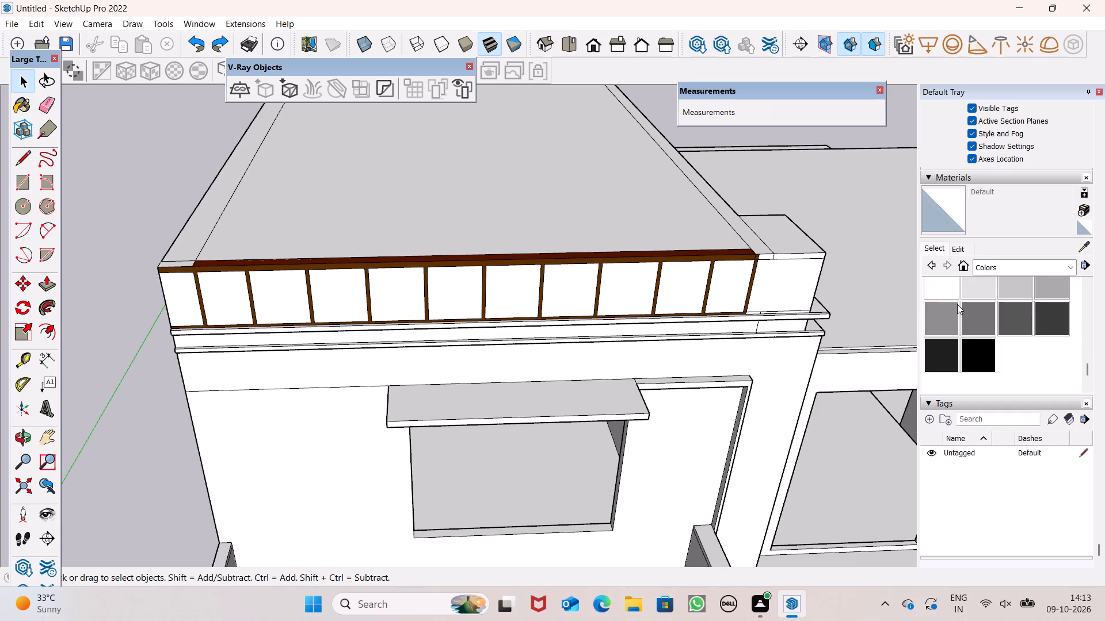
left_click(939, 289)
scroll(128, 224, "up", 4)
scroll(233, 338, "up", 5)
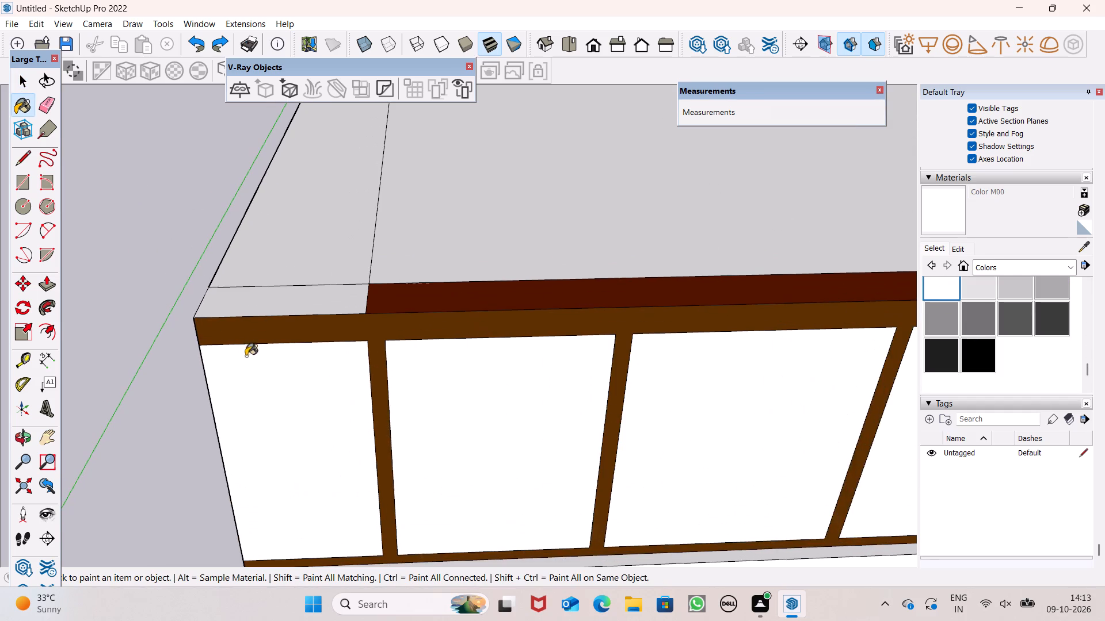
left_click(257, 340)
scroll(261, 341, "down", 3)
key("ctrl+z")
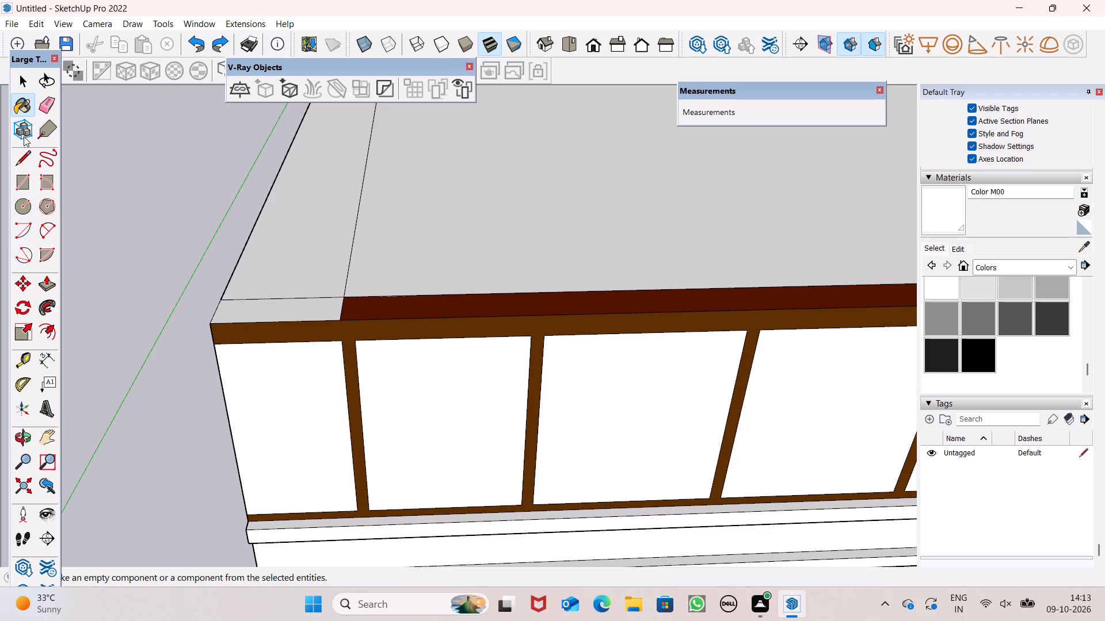
Draw a 2" dividing line across the frame's top band, in line with the outer edge of the first post.
left_click(24, 166)
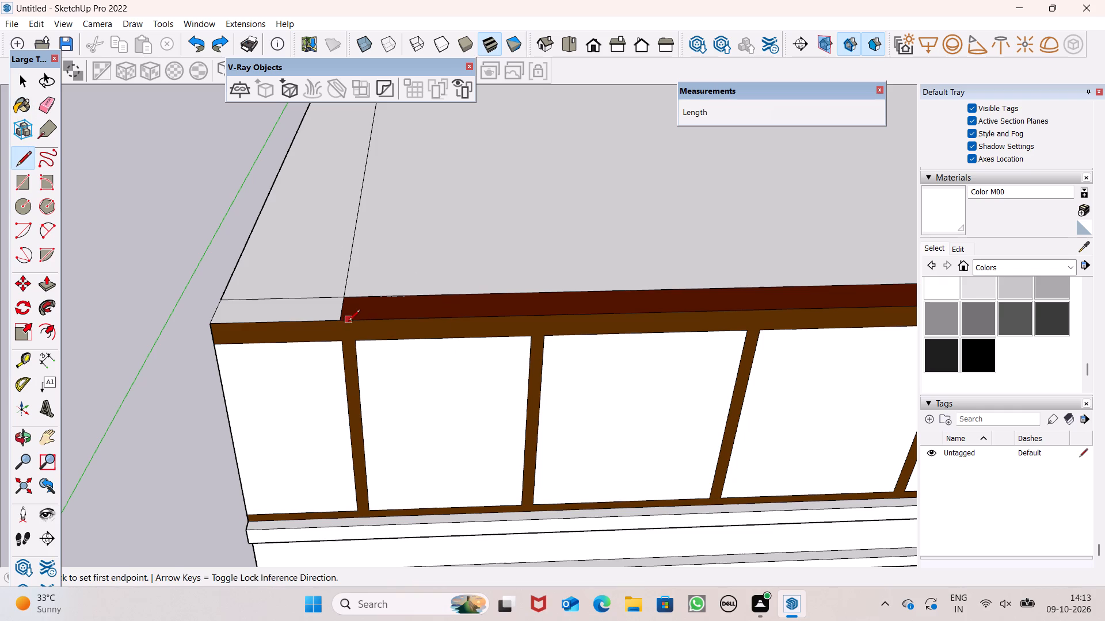
left_click(345, 319)
left_click(345, 344)
key("space")
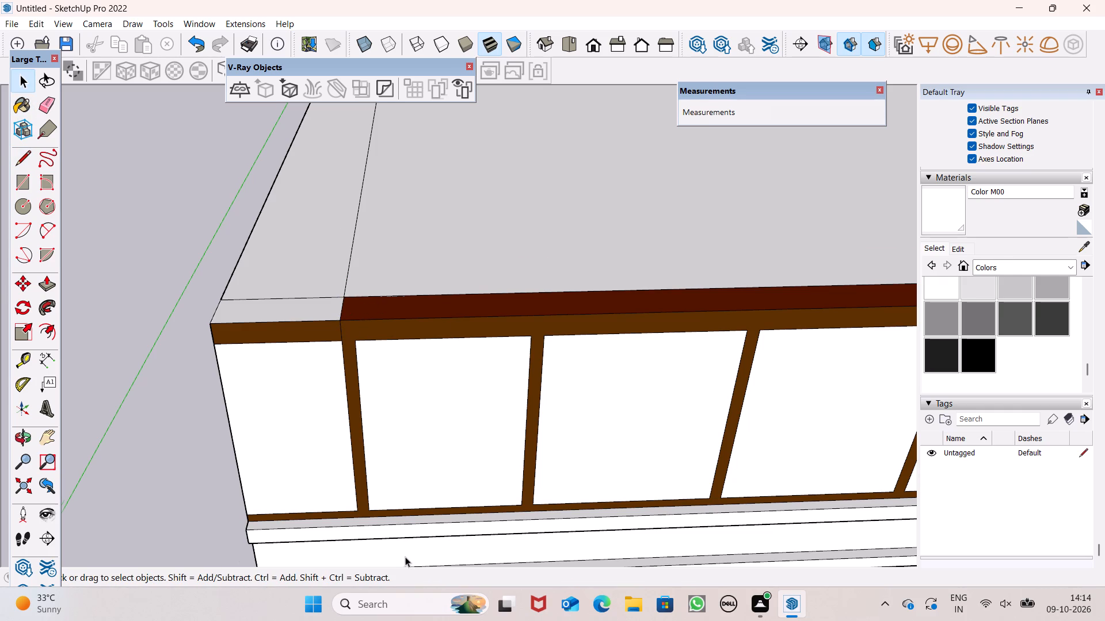
Draw a dividing line across the frame's bottom rail at the outer edge of the first post.
scroll(405, 557, "up", 7)
left_click(21, 157)
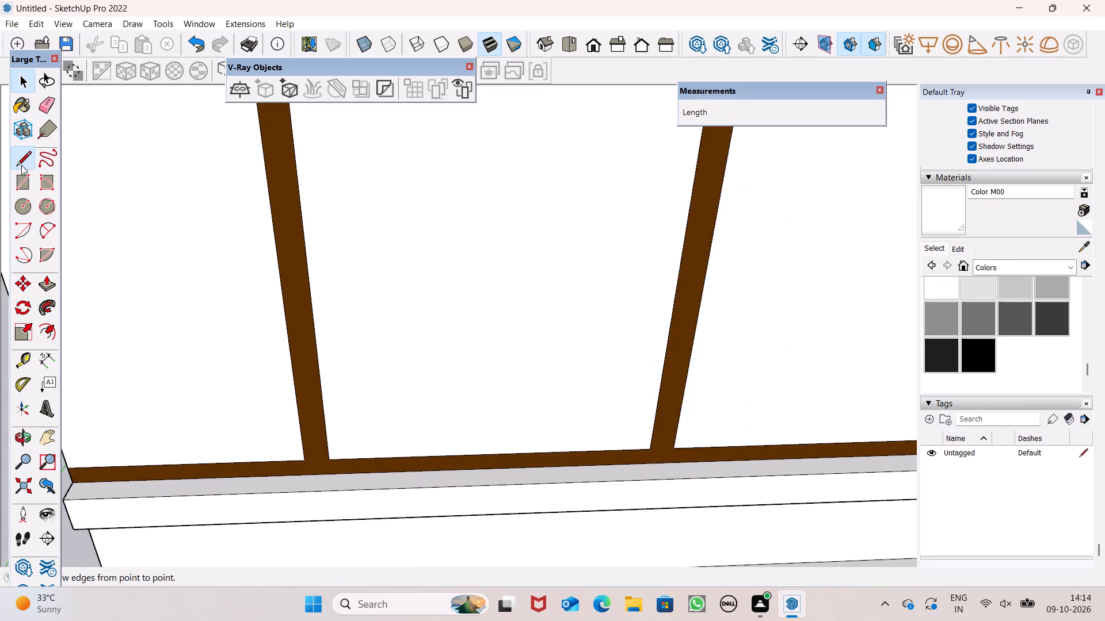
scroll(292, 439, "up", 2)
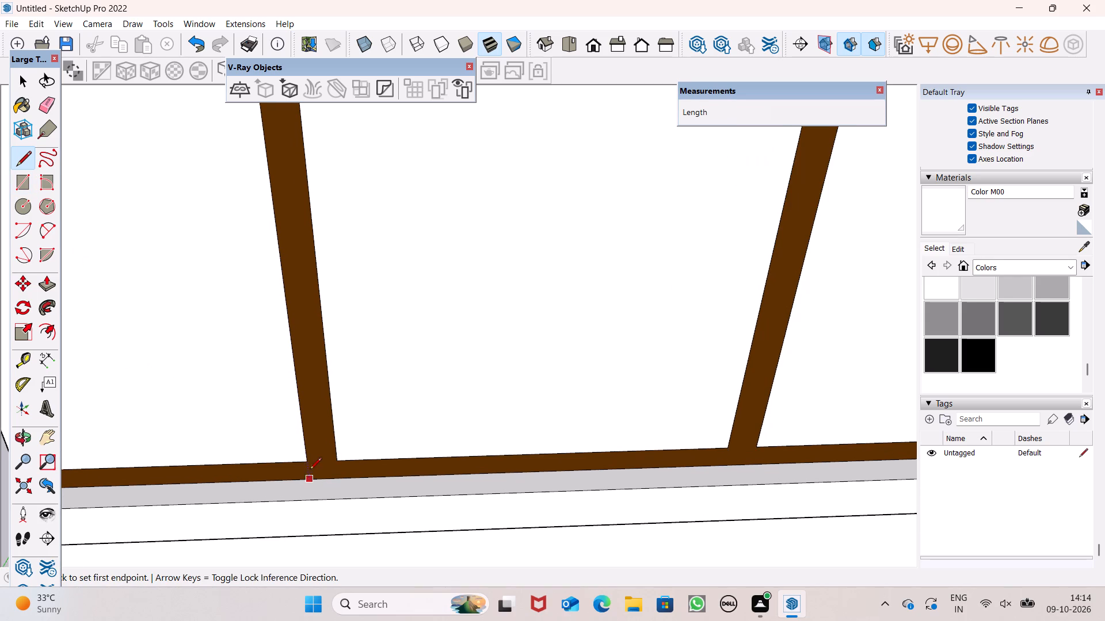
left_click(307, 465)
left_click(314, 481)
key("space")
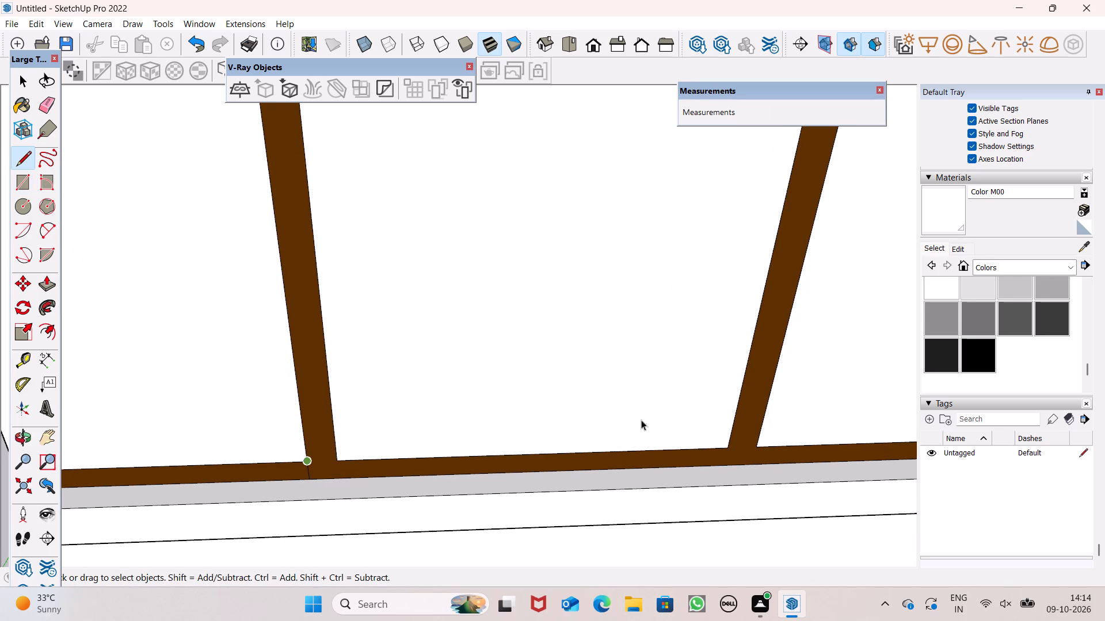
Paint the bottom rail and top band stretches between the first post and the parapet's corner with Color M00.
left_click(952, 296)
scroll(952, 296, "down", 2)
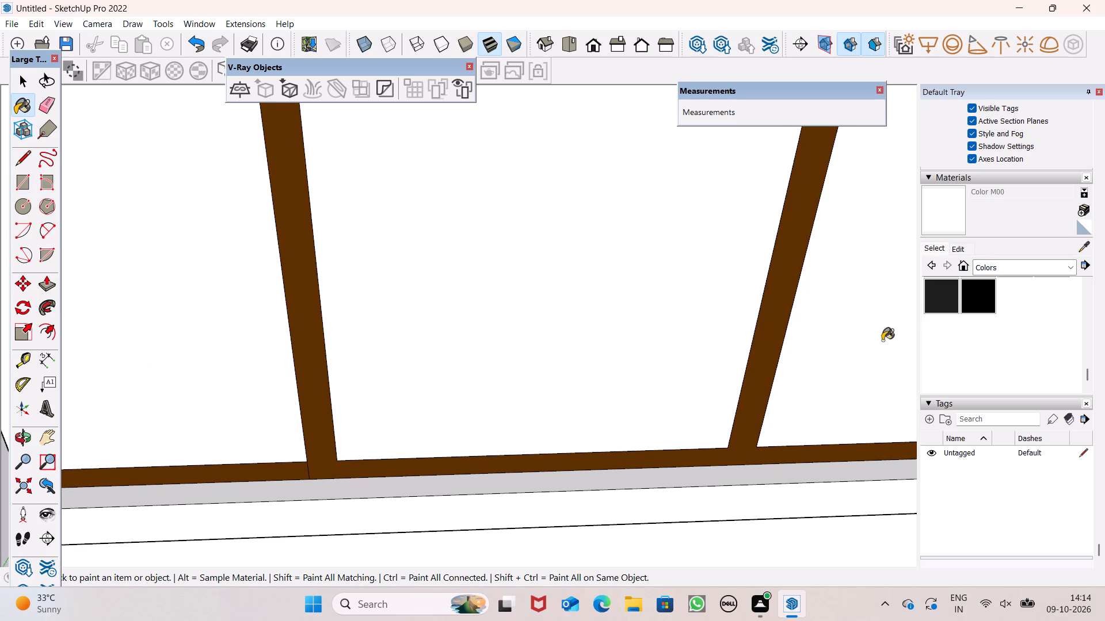
left_click(137, 481)
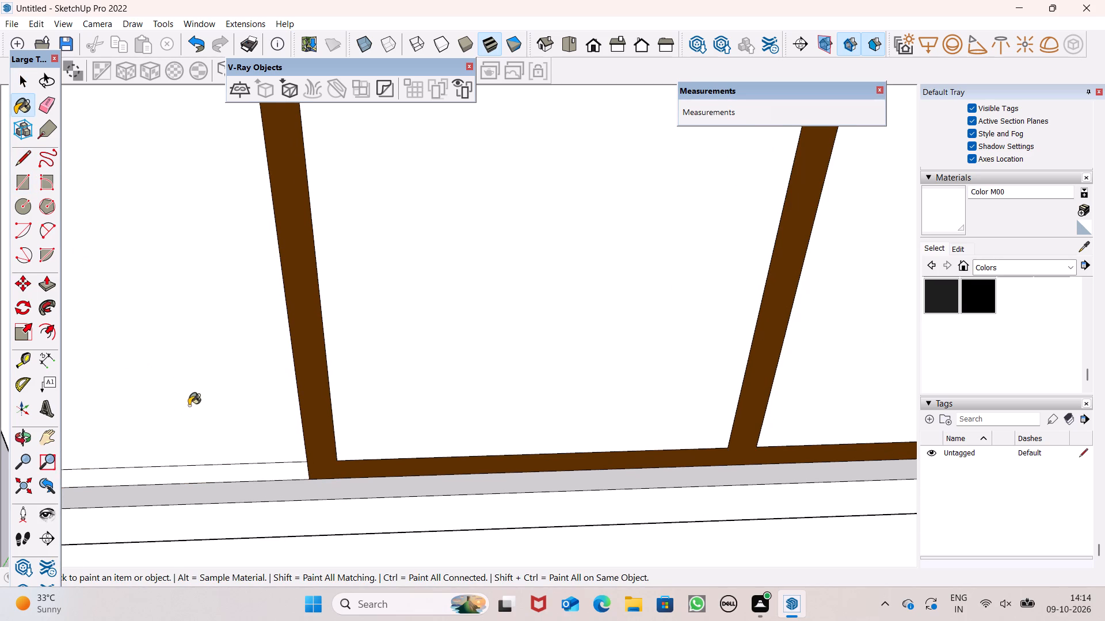
scroll(189, 405, "down", 4)
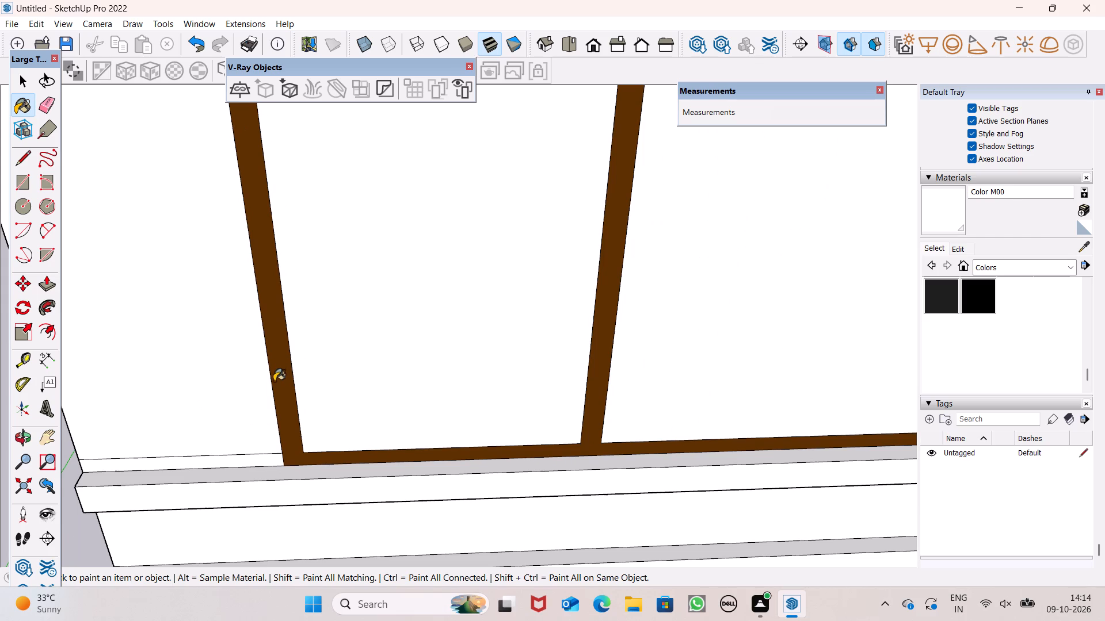
scroll(276, 400, "down", 6)
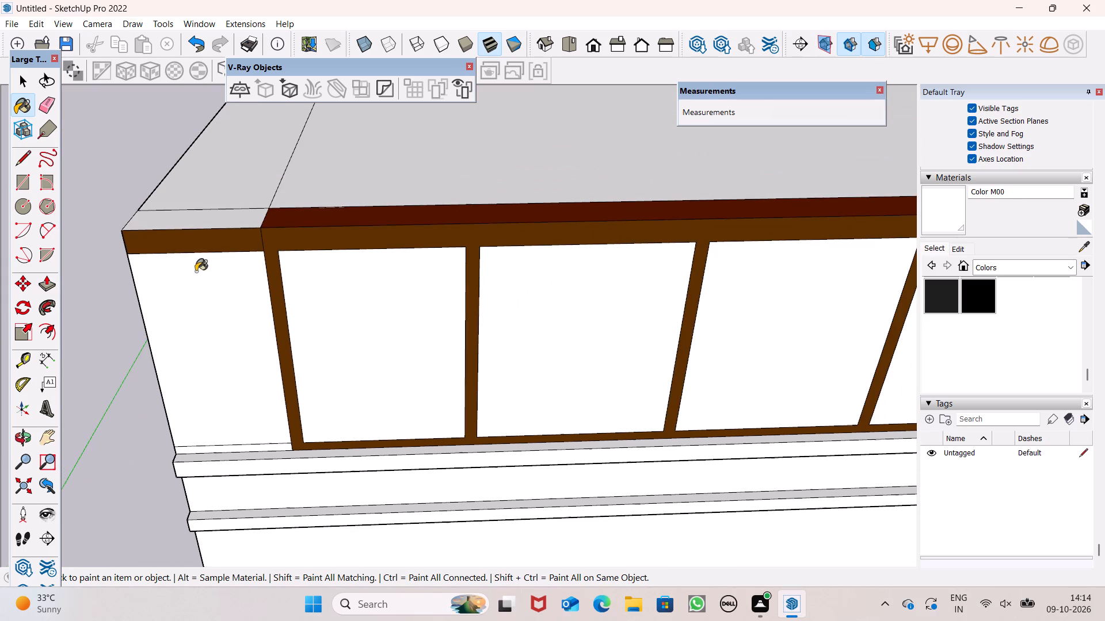
scroll(194, 238, "up", 4)
left_click(195, 237)
scroll(197, 269, "down", 6)
scroll(217, 347, "down", 1)
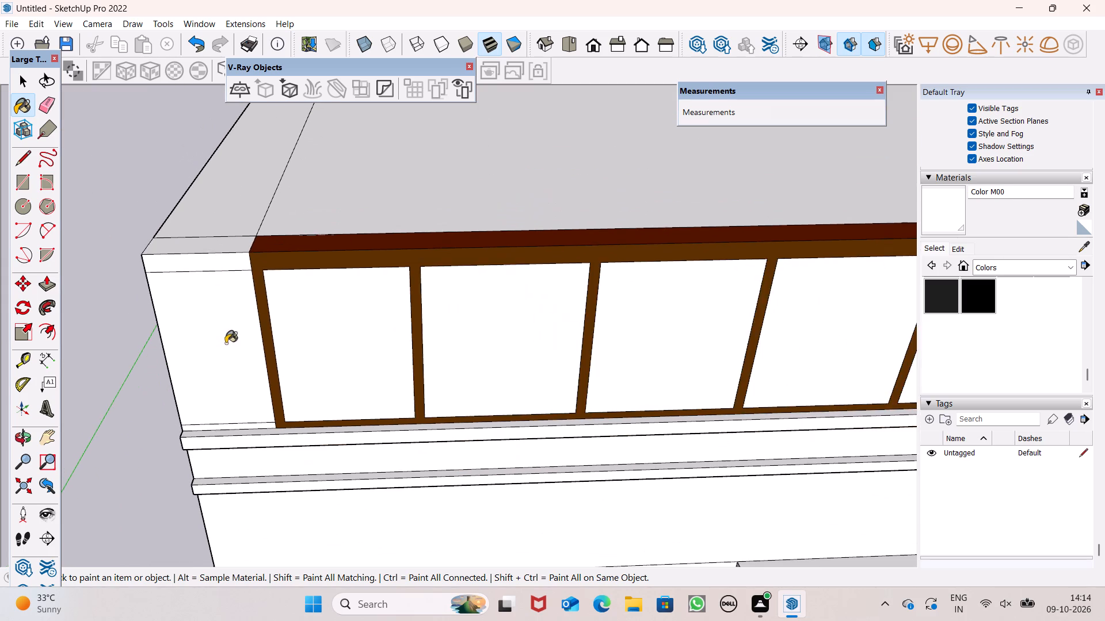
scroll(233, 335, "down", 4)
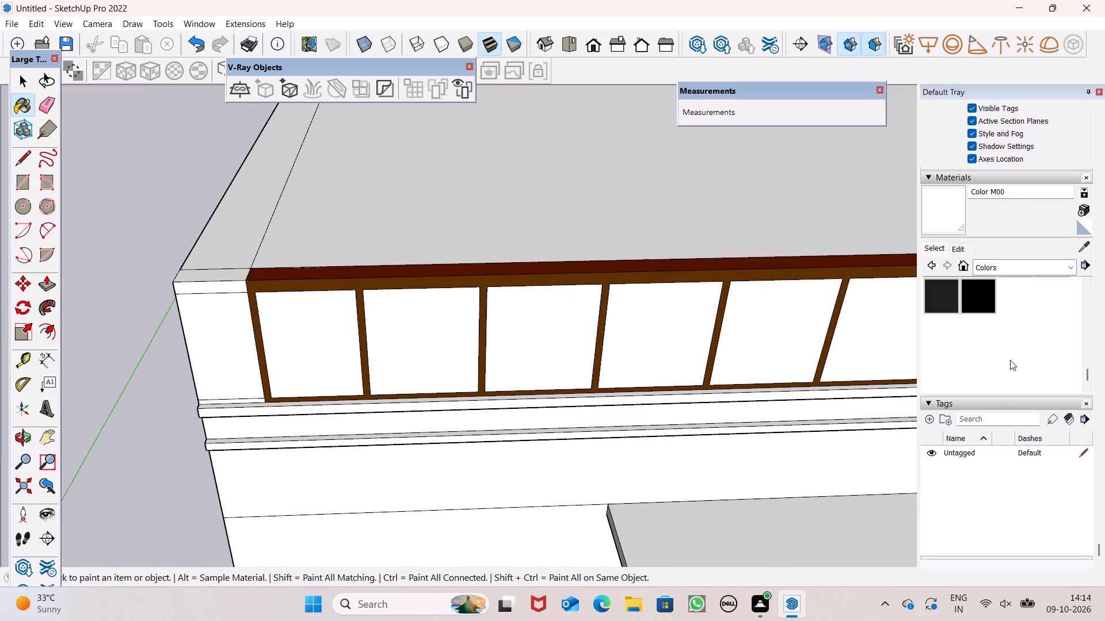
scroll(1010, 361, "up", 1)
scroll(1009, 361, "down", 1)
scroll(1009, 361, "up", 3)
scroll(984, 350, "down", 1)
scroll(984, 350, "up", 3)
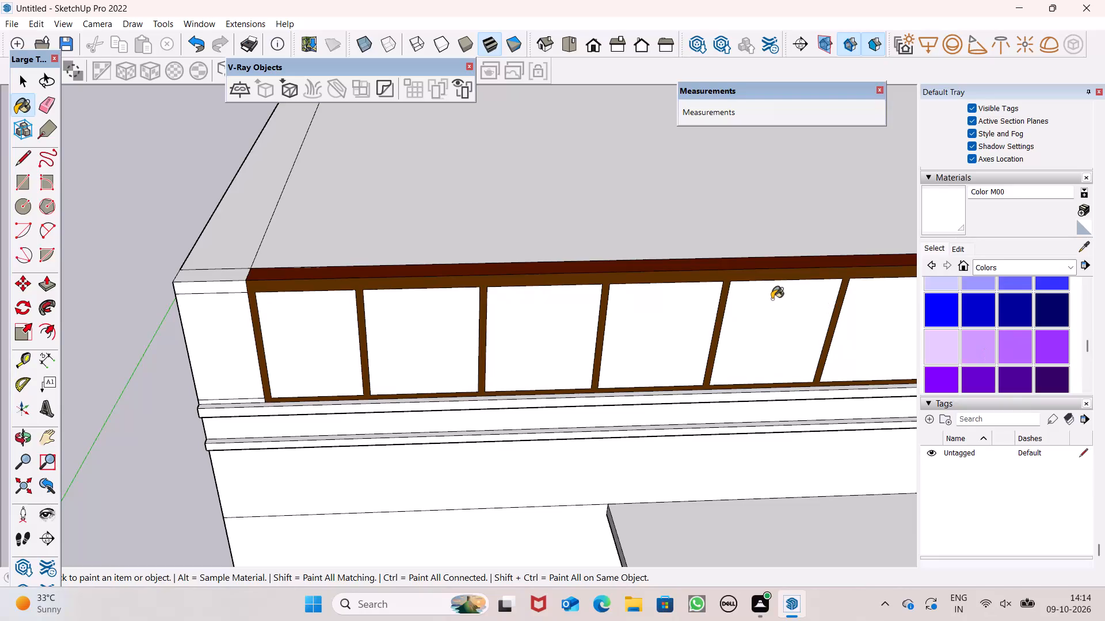
Examine the whole house from the front, including the recoloured roof parapet, balconies and vertical fins.
scroll(341, 139, "down", 3)
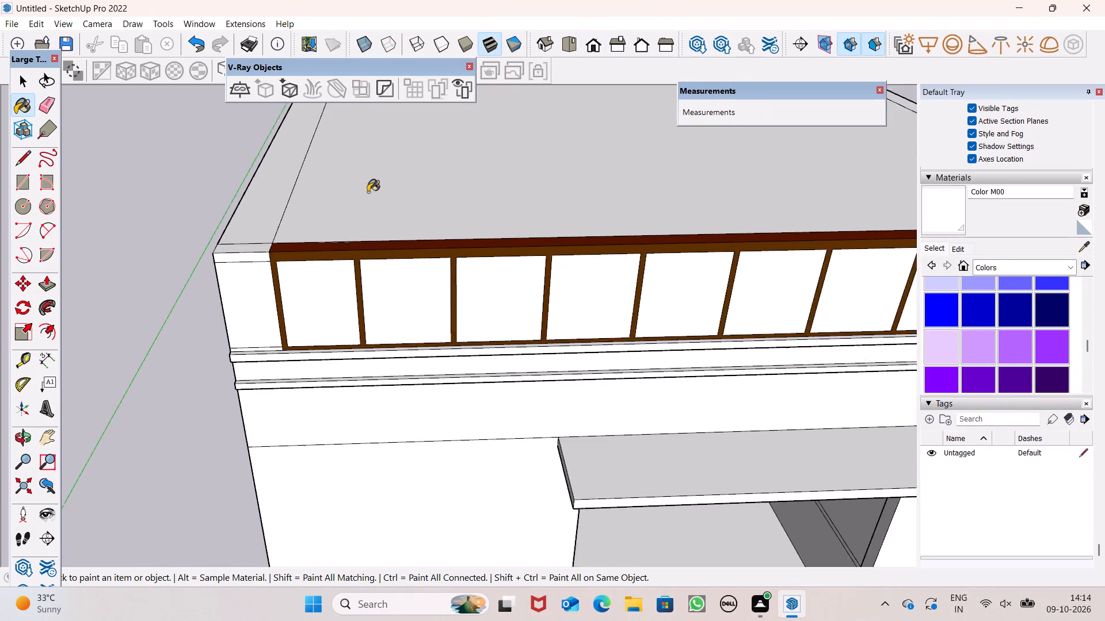
scroll(368, 192, "down", 2)
scroll(372, 332, "down", 9)
scroll(344, 294, "down", 6)
scroll(390, 346, "down", 3)
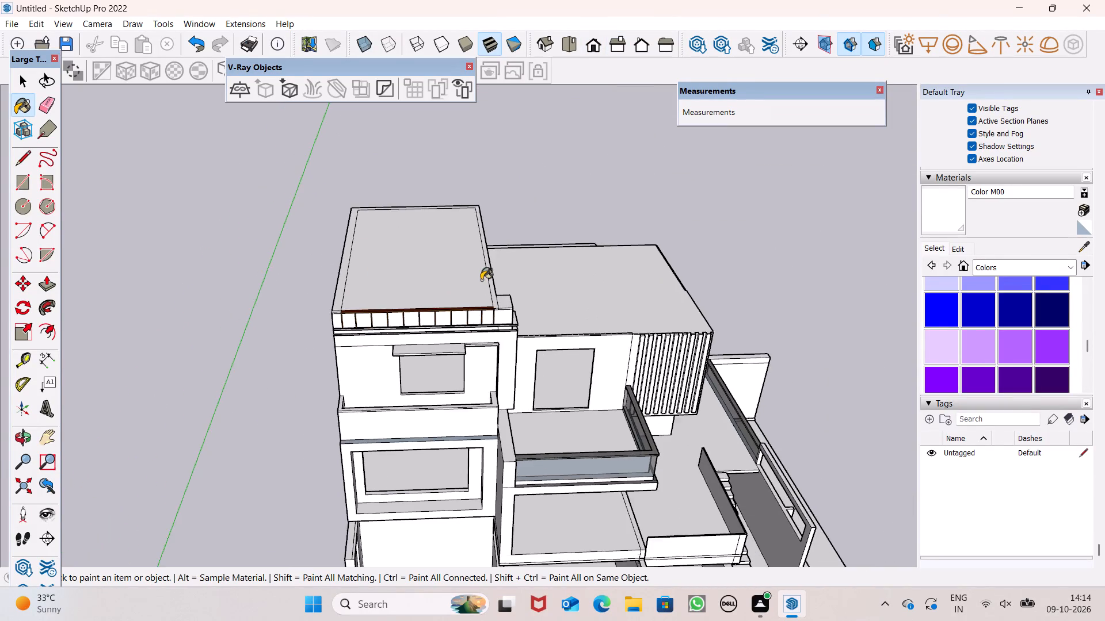
scroll(481, 280, "down", 2)
middle_click_drag(699, 478, 561, 362)
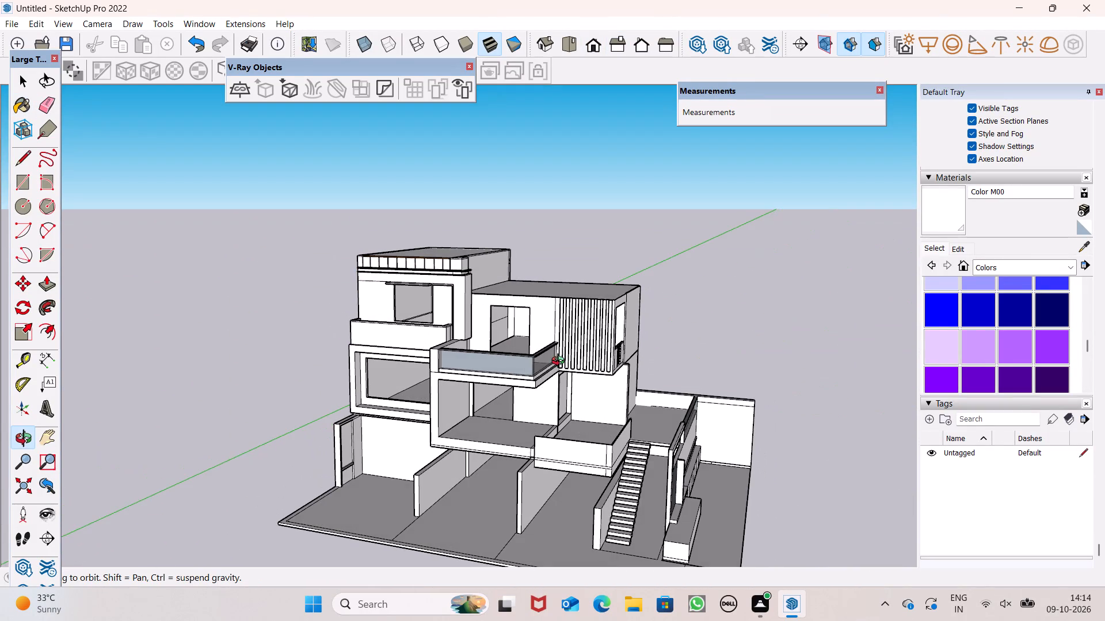
middle_click_drag(561, 362, 565, 363)
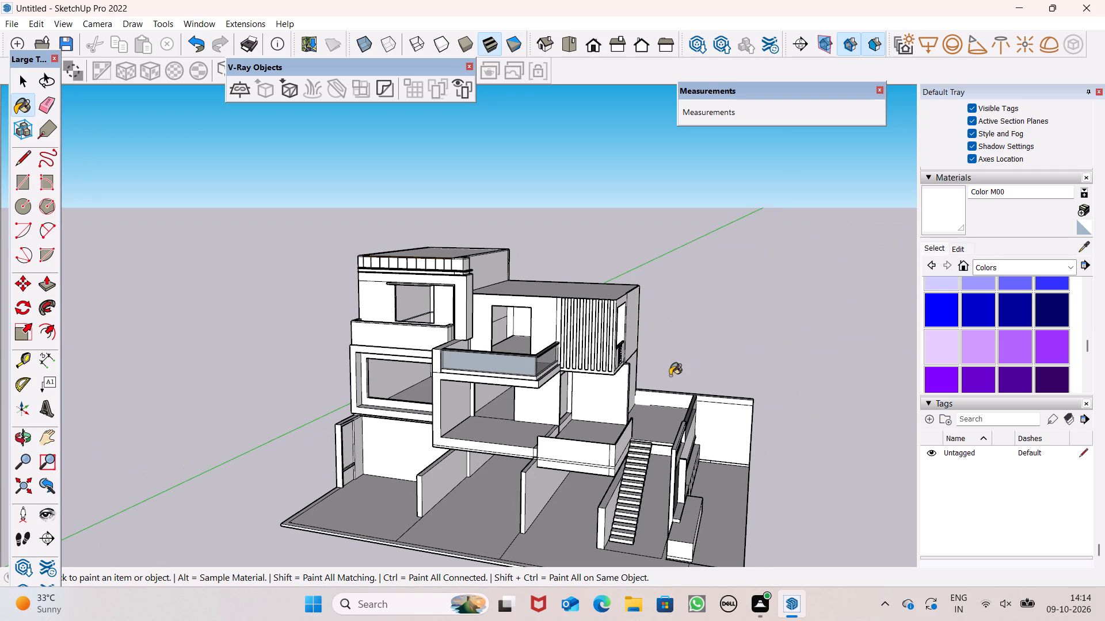
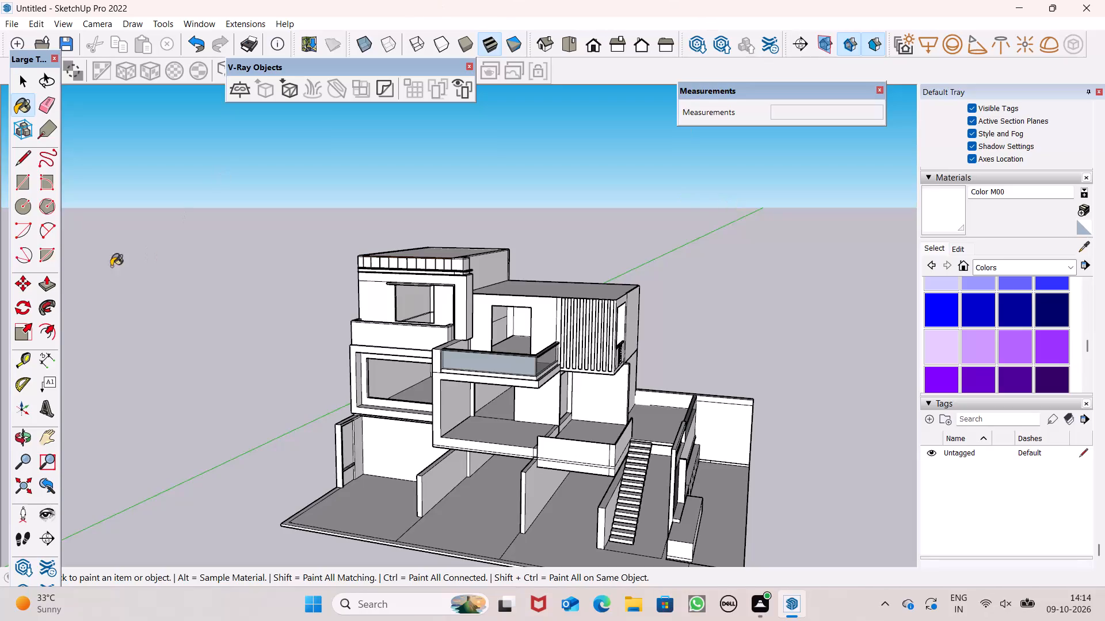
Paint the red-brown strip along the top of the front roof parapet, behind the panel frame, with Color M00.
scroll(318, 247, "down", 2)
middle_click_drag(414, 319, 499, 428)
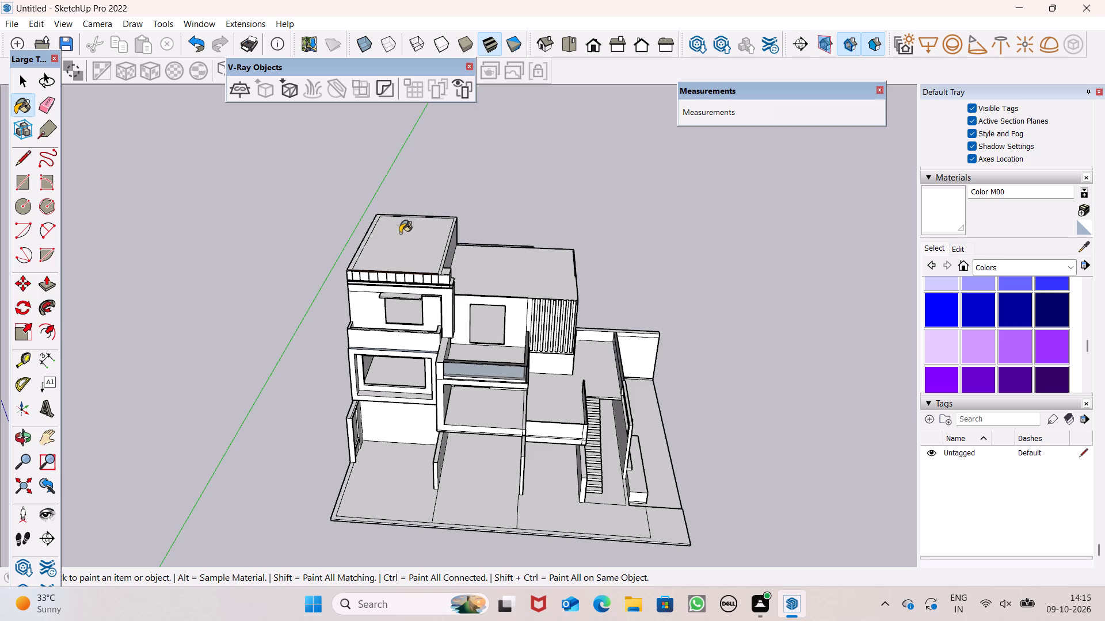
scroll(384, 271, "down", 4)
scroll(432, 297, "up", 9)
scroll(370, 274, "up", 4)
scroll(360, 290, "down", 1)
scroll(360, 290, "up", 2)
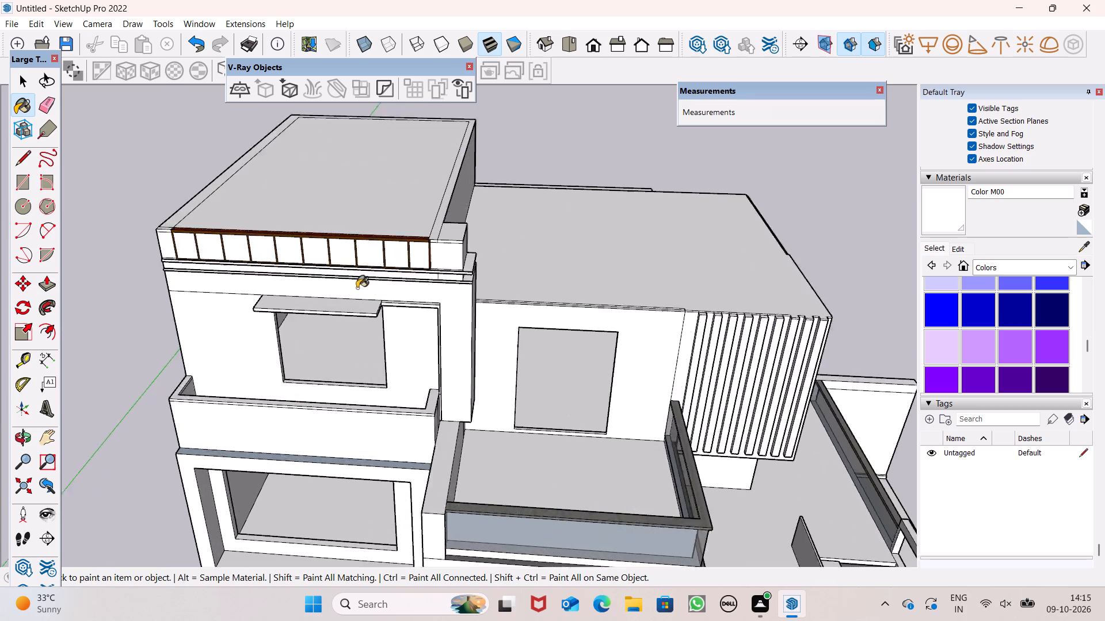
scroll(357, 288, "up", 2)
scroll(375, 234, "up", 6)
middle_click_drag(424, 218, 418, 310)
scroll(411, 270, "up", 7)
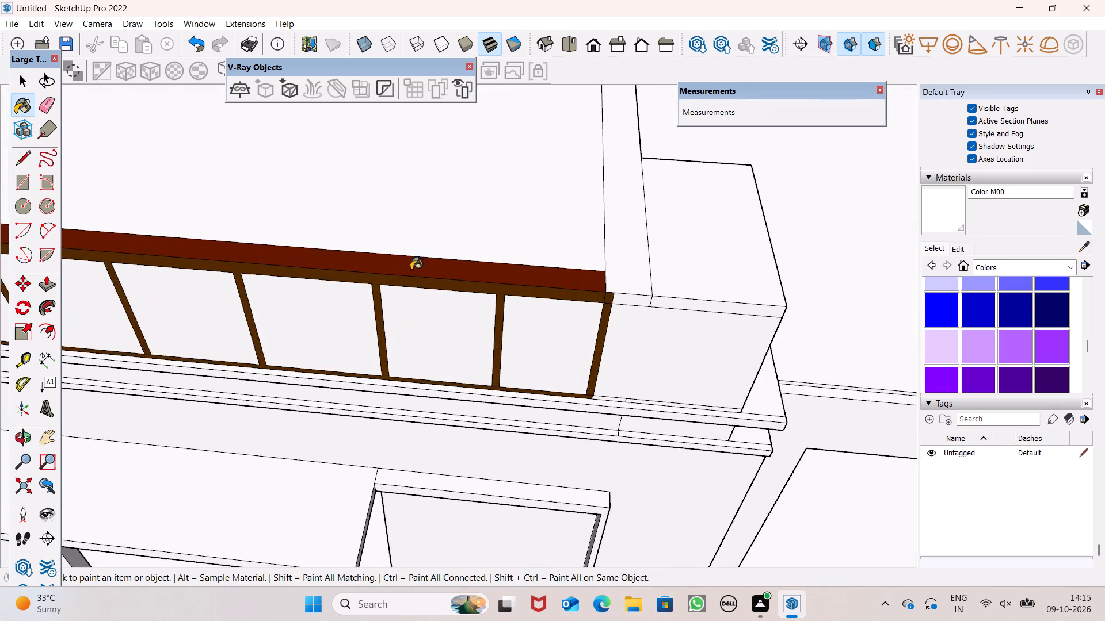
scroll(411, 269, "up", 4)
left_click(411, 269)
Paint the strip on top of the front parapet, behind the panel frame, with dark brown Color C08.
scroll(444, 252, "down", 3)
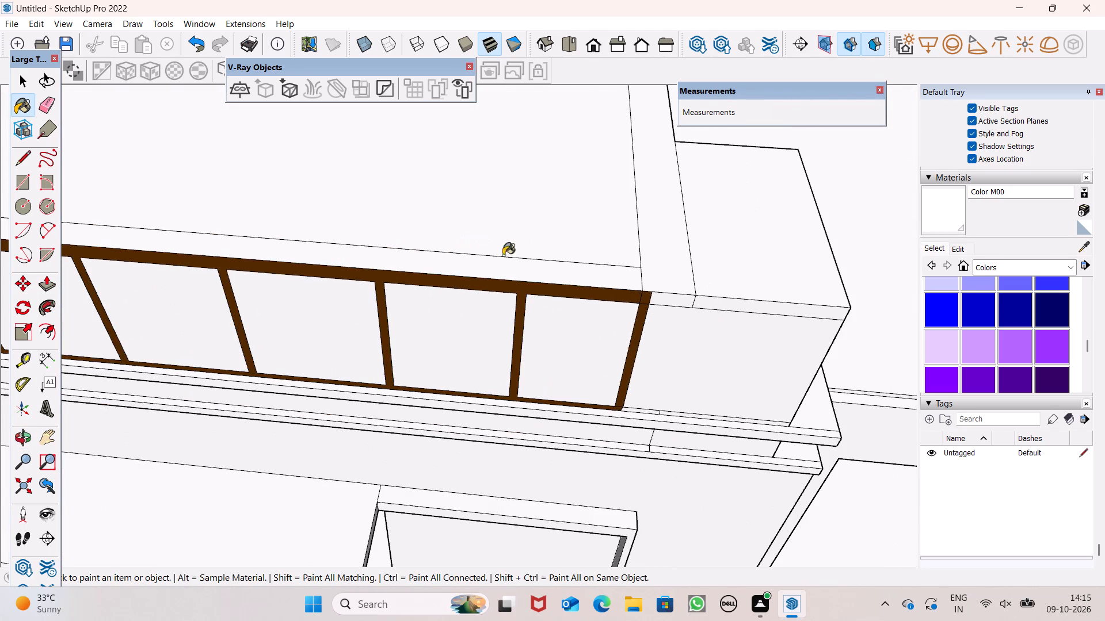
scroll(617, 283, "down", 3)
scroll(1060, 359, "down", 2)
scroll(1041, 340, "up", 1)
scroll(1041, 340, "down", 2)
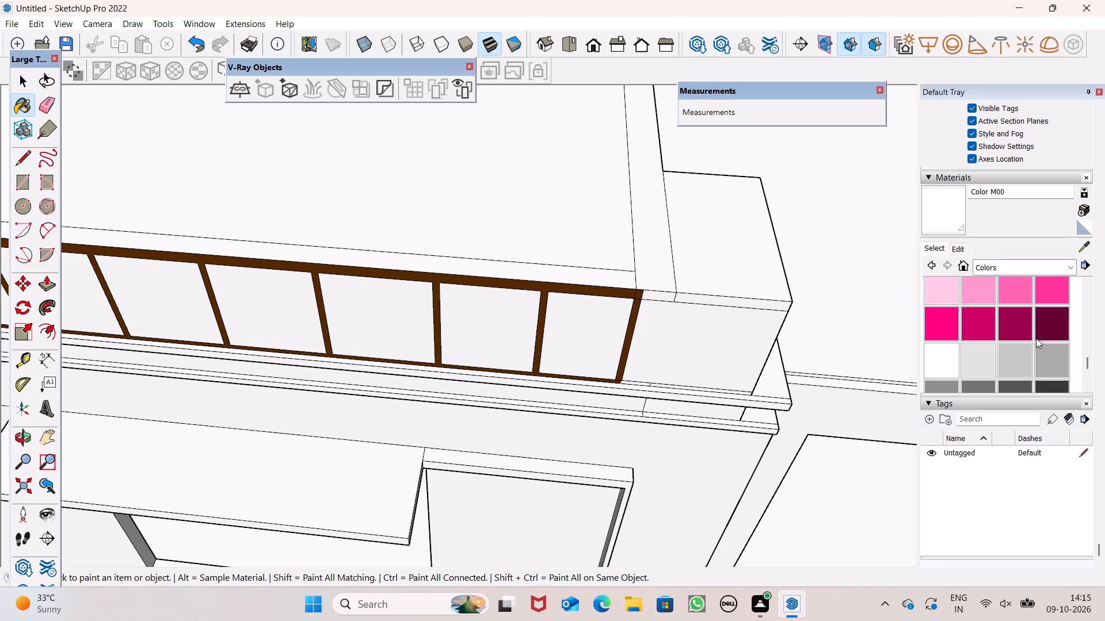
scroll(1034, 329, "down", 2)
scroll(1007, 329, "up", 1)
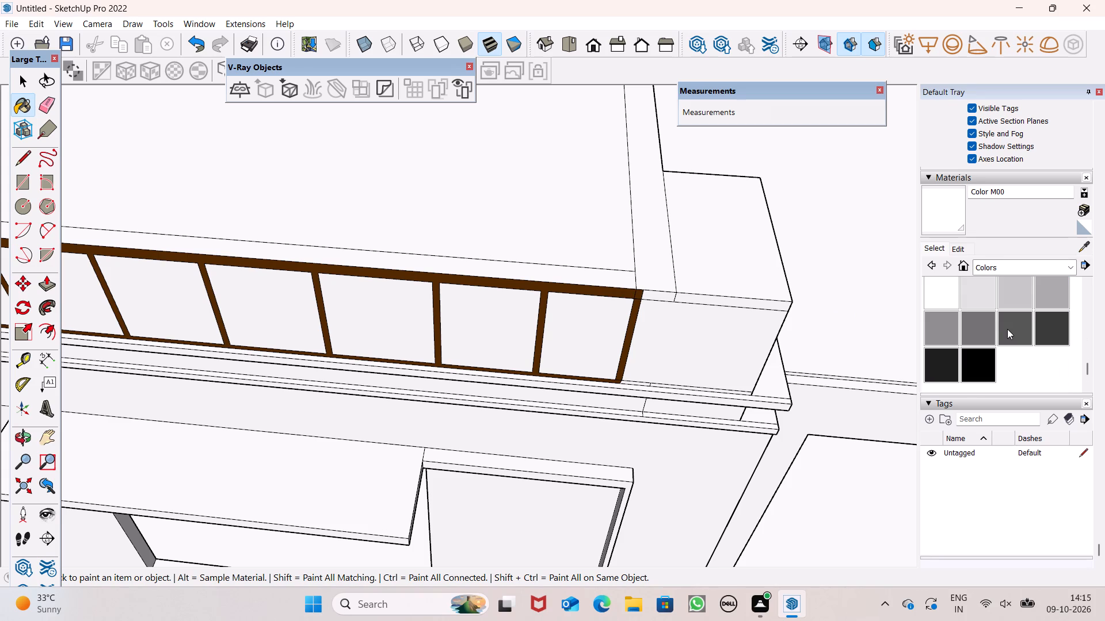
scroll(1007, 329, "up", 2)
scroll(1007, 329, "down", 1)
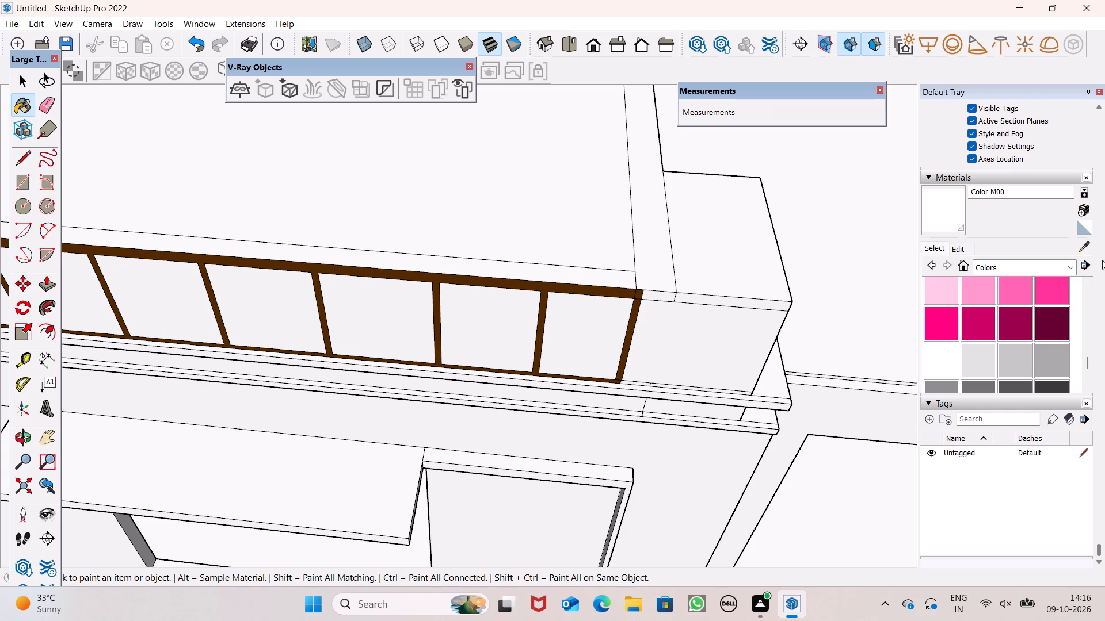
scroll(1016, 323, "down", 1)
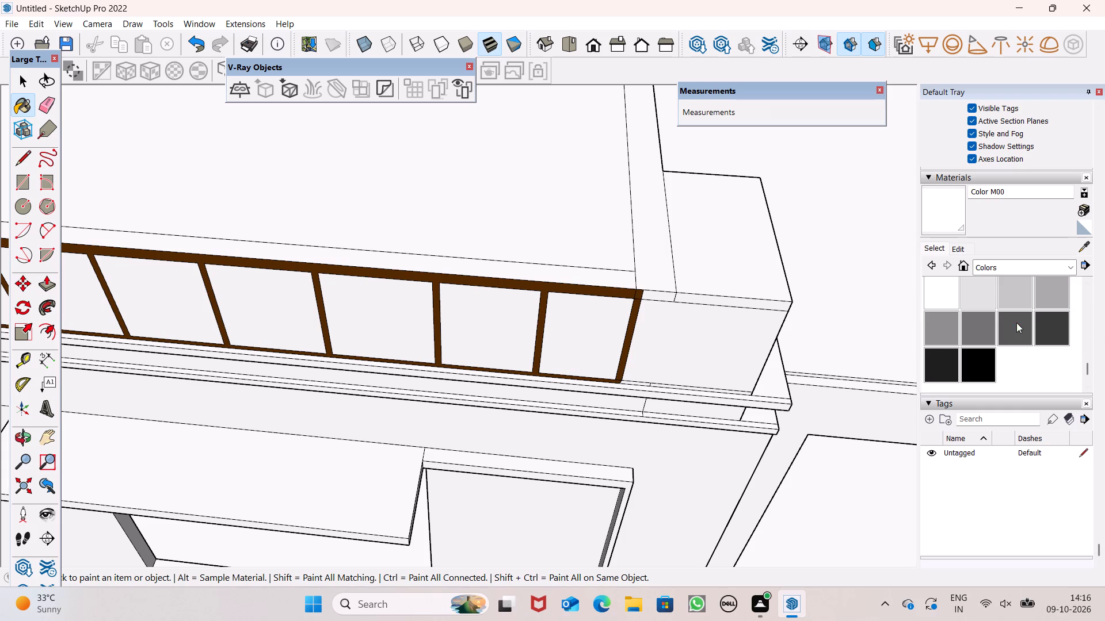
scroll(1016, 332, "up", 4)
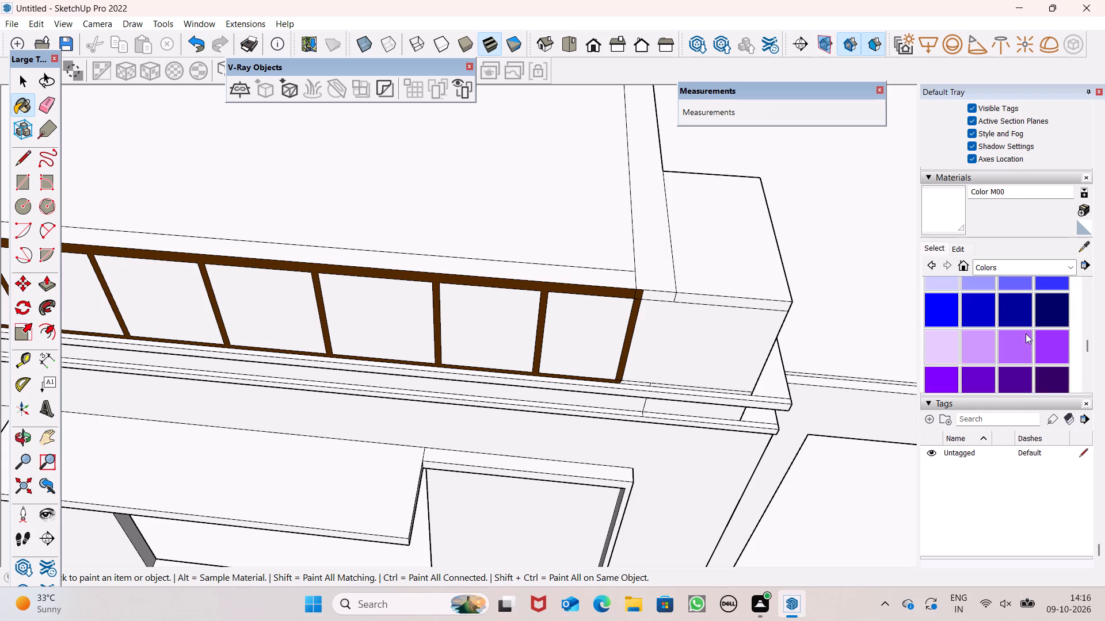
scroll(1026, 333, "up", 6)
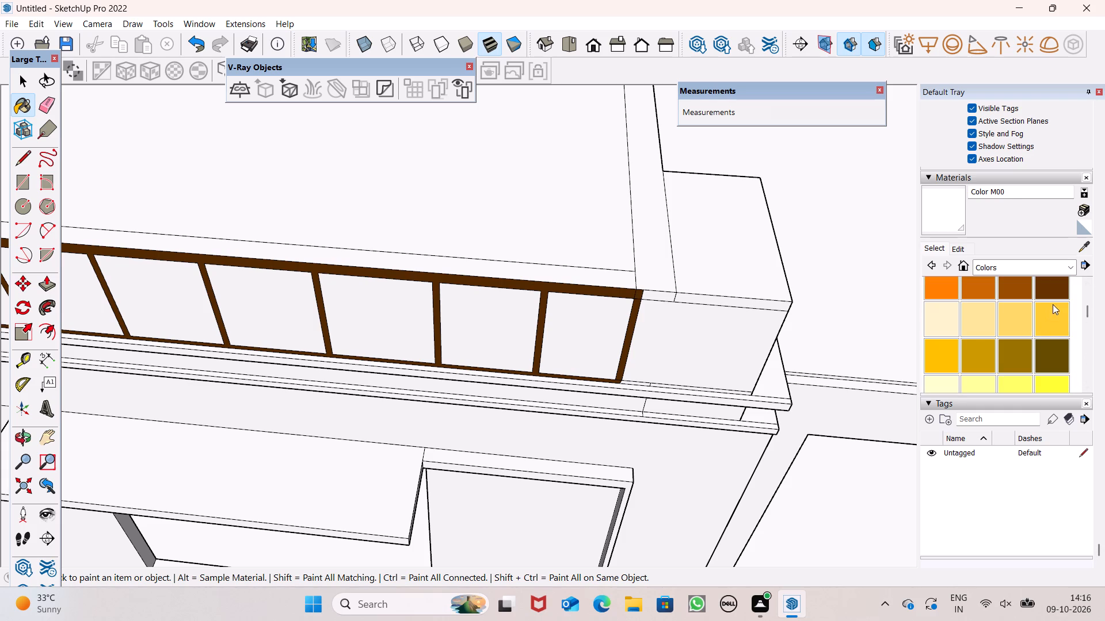
left_click(1056, 295)
scroll(355, 259, "up", 5)
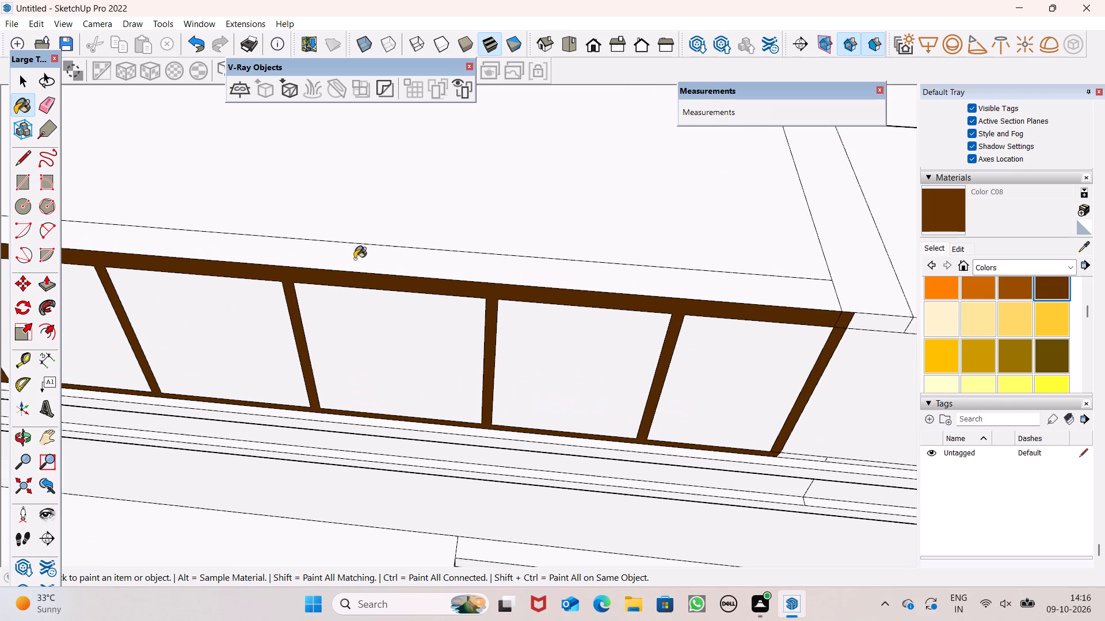
left_click(355, 259)
Paint the first two panels of the brown parapet frame, starting at the end away from the corner block, with Translucent Glass Gray.
scroll(645, 282, "down", 6)
scroll(750, 307, "down", 3)
scroll(750, 307, "up", 1)
scroll(750, 308, "down", 1)
scroll(554, 321, "down", 5)
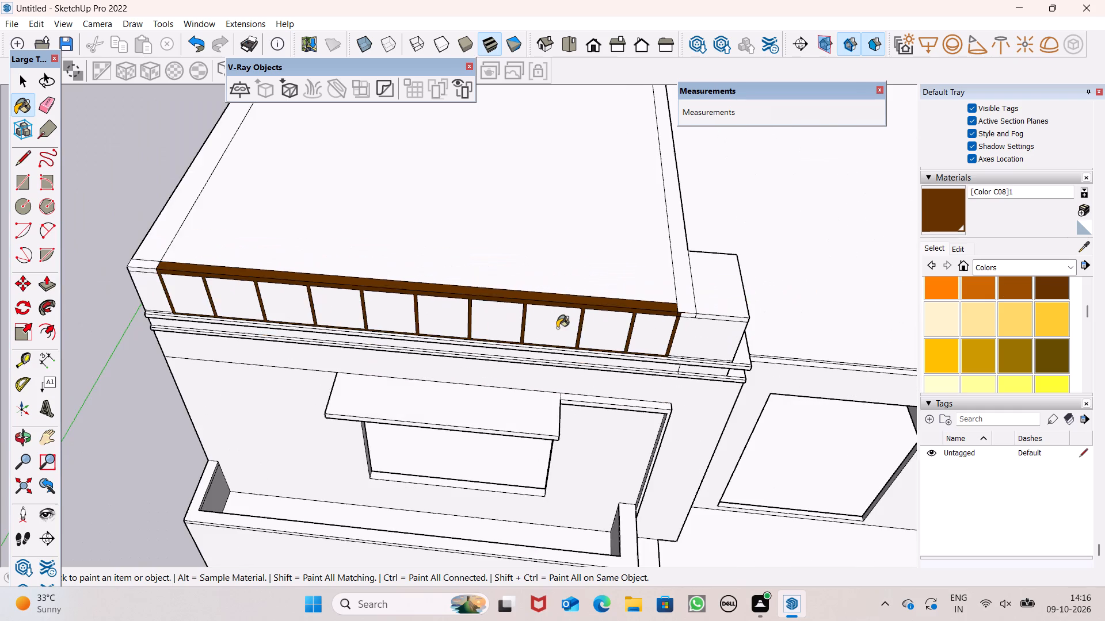
scroll(555, 344, "down", 1)
scroll(295, 277, "up", 2)
middle_click_drag(288, 284, 330, 123)
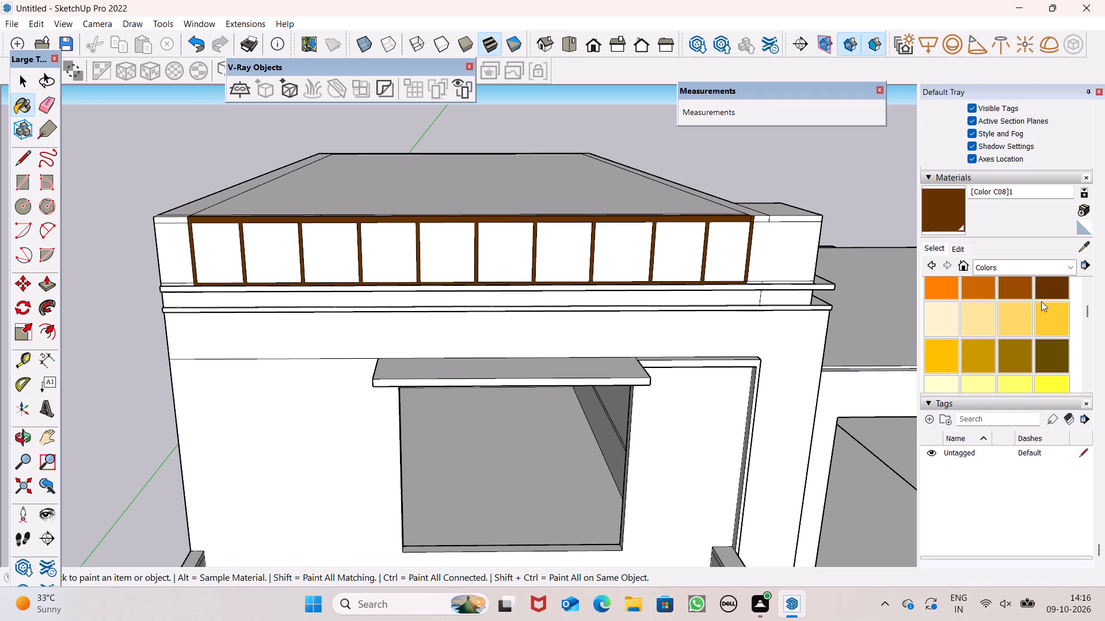
left_click(1056, 269)
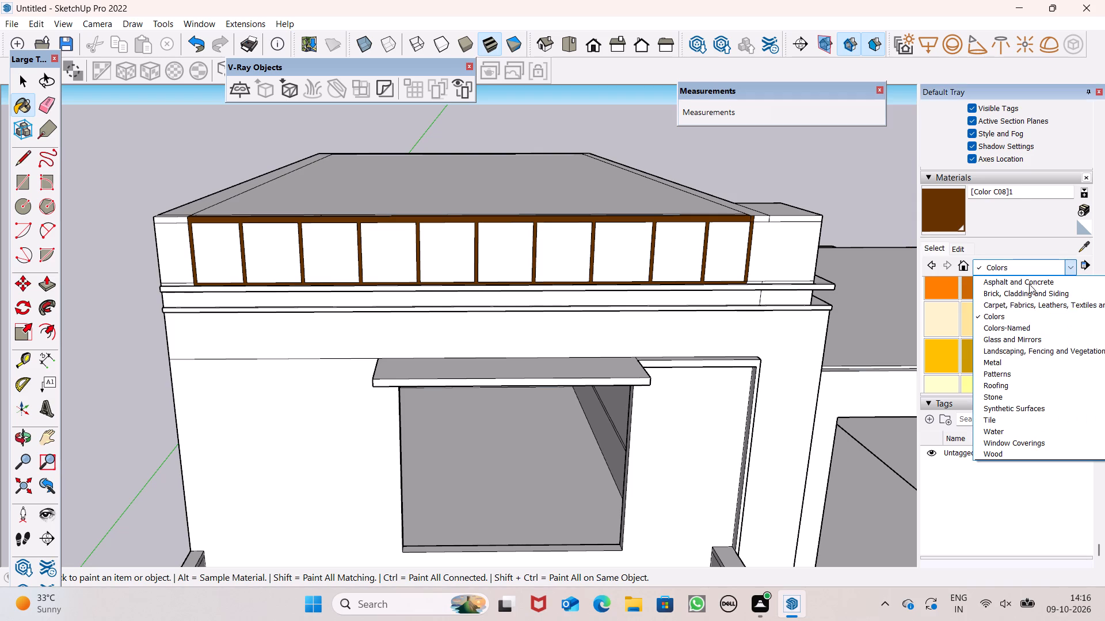
left_click(1004, 338)
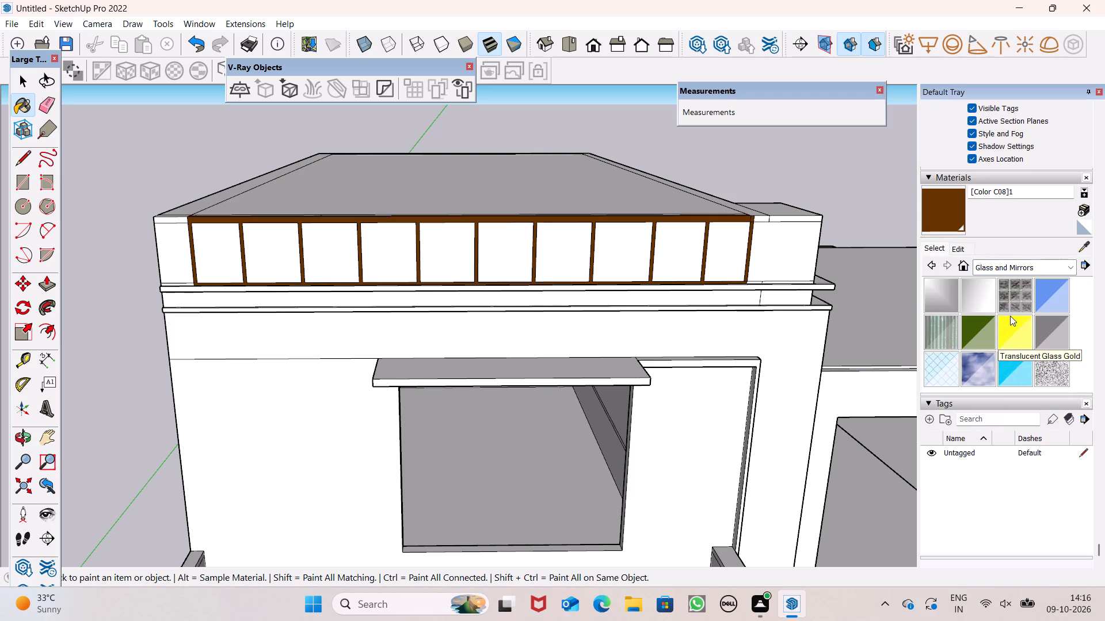
left_click(1060, 327)
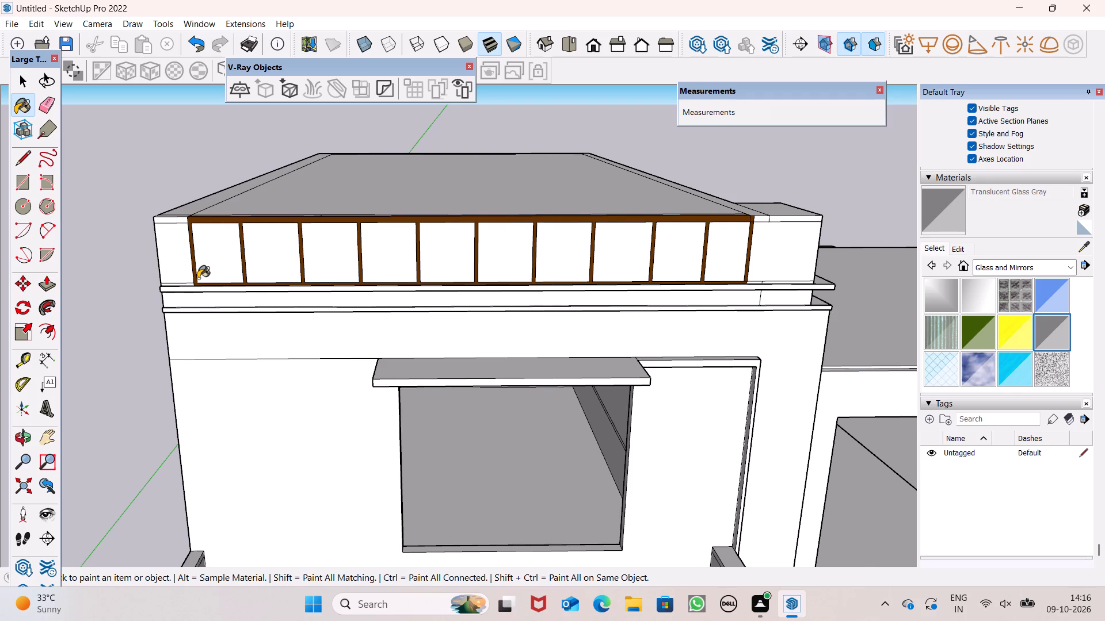
scroll(198, 278, "up", 1)
left_click(212, 249)
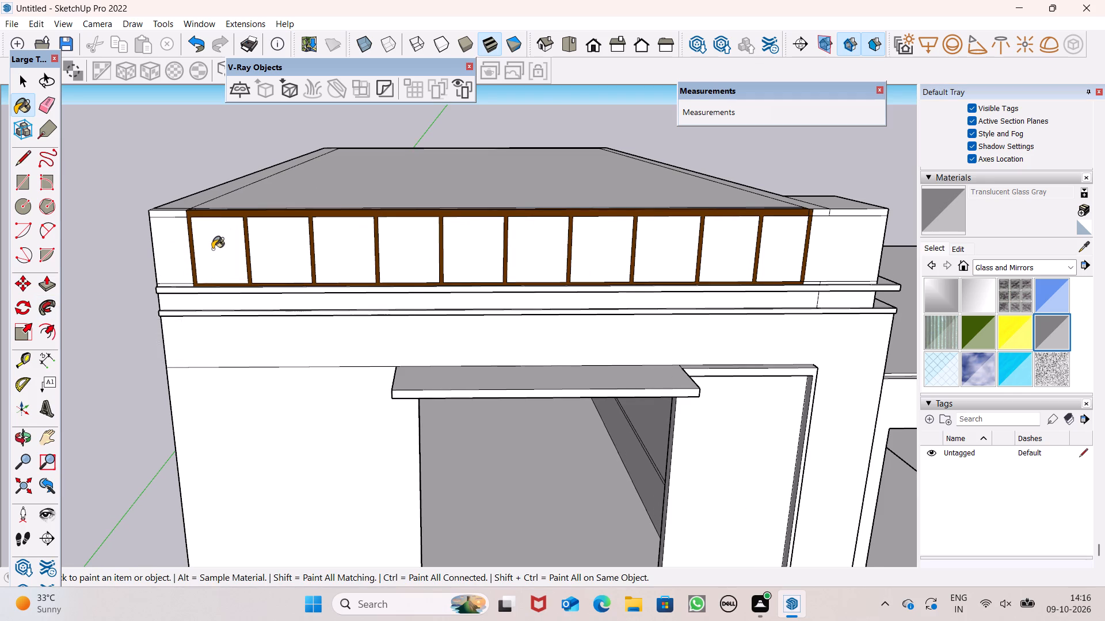
left_click(254, 250)
Paint the remaining eight panels of the parapet frame with Translucent Glass Gray, leaving the white corner block unpainted.
middle_click_drag(287, 272, 292, 205)
scroll(288, 273, "up", 1)
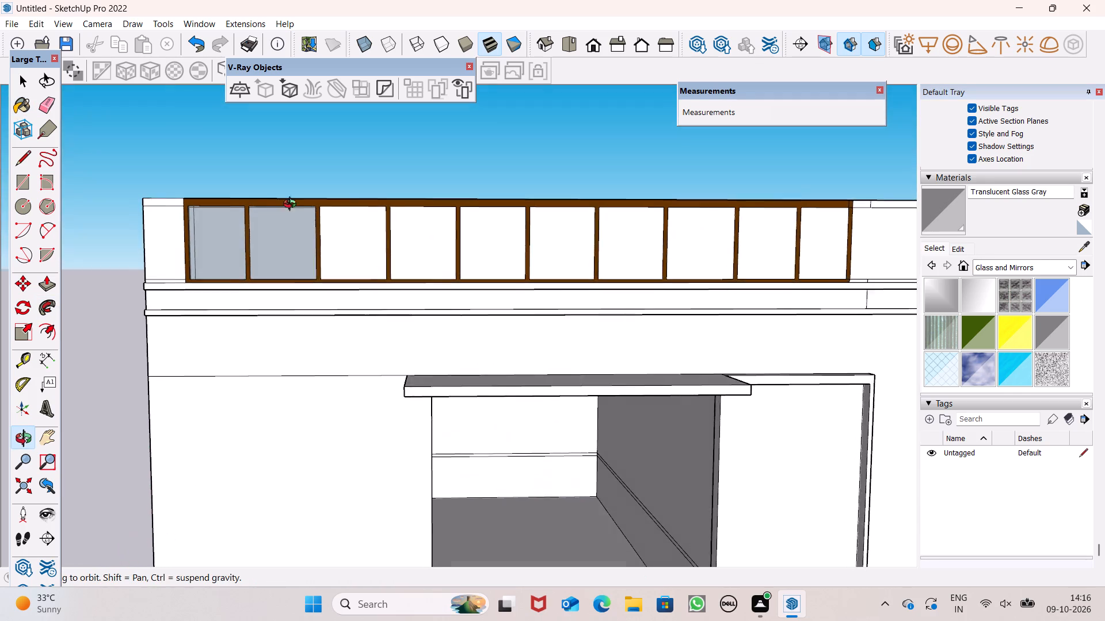
middle_click_drag(292, 205, 292, 202)
left_click(361, 250)
left_click(409, 251)
left_click(482, 242)
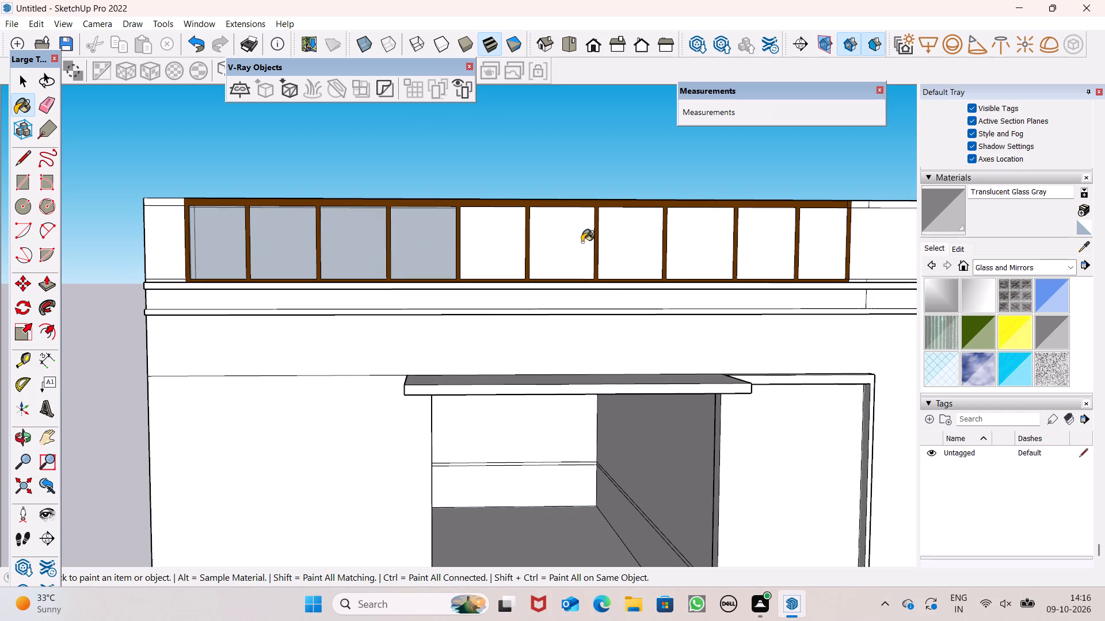
left_click(564, 240)
left_click(638, 232)
left_click(683, 237)
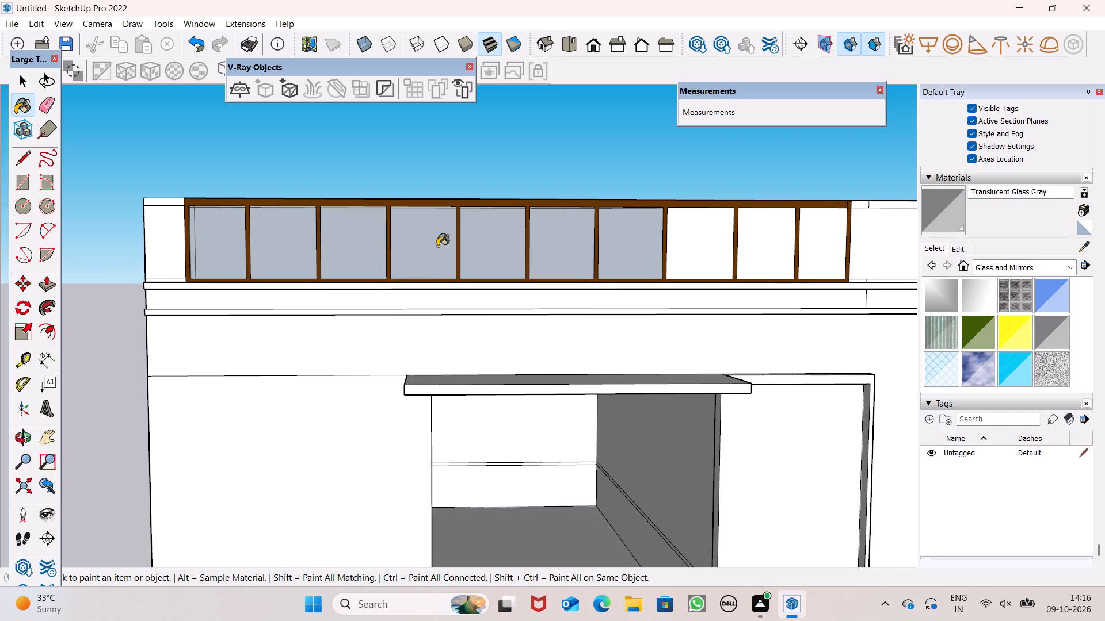
scroll(262, 279, "down", 4)
scroll(642, 261, "up", 1)
left_click(606, 259)
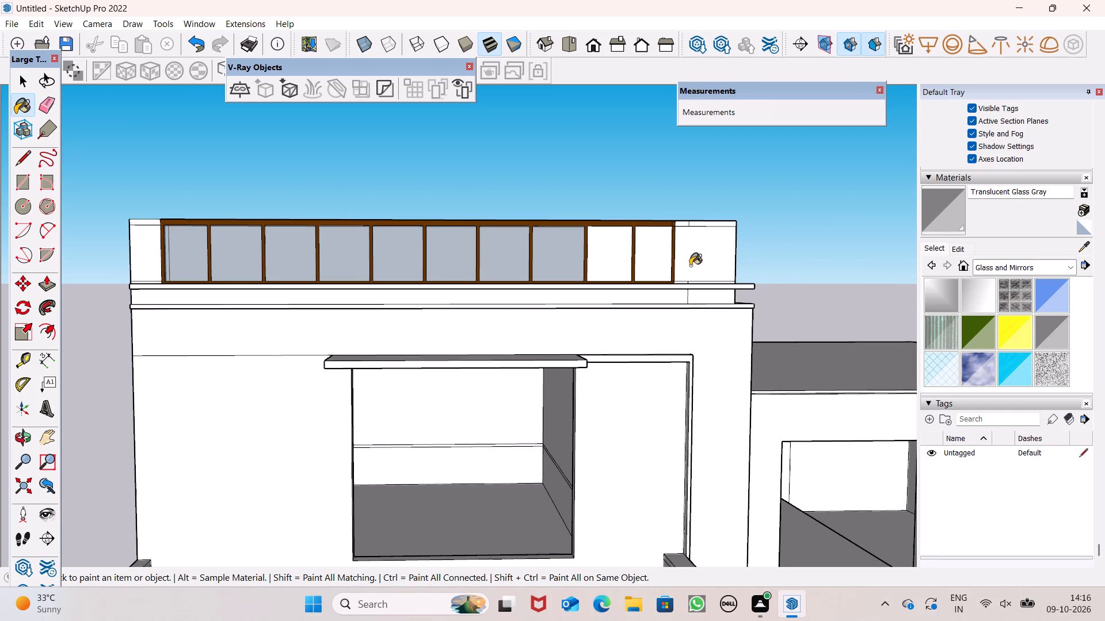
left_click(690, 266)
key("ctrl+z")
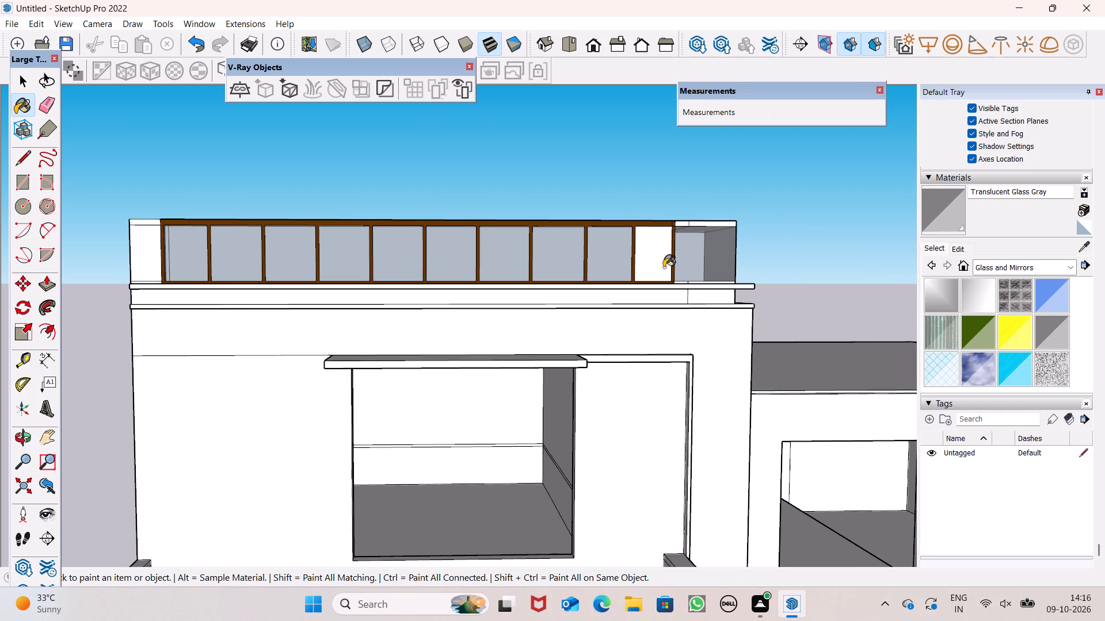
left_click(664, 267)
key("space")
Examine the glazed roof parapet, the roof slabs and the front facade from several angles.
scroll(249, 227, "down", 4)
scroll(247, 237, "up", 1)
scroll(227, 262, "down", 4)
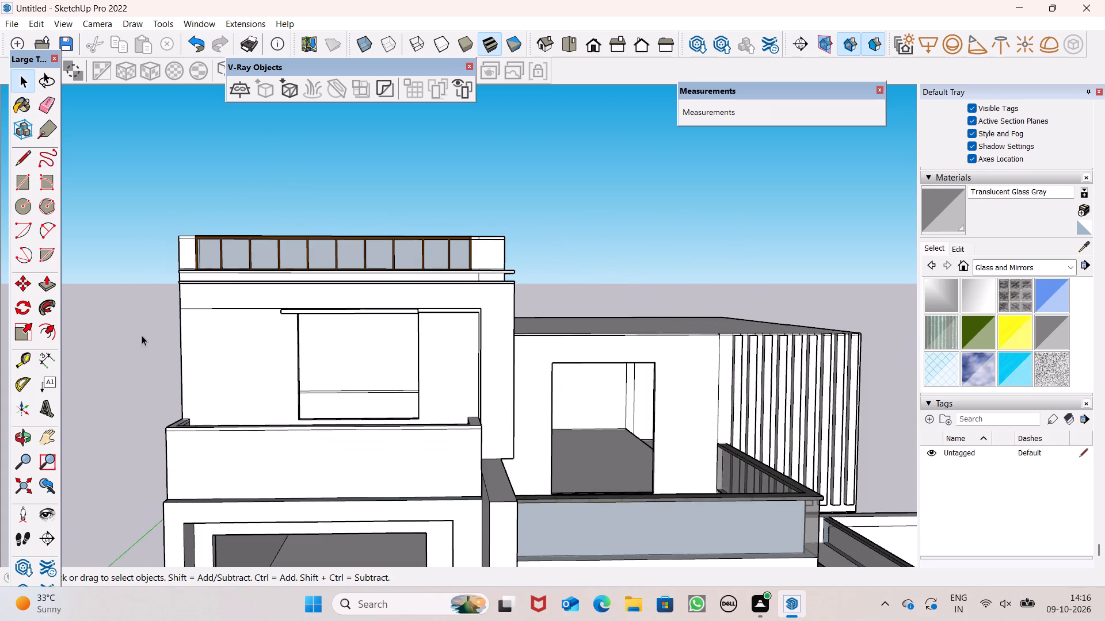
middle_click_drag(142, 335, 117, 471)
scroll(150, 133, "down", 2)
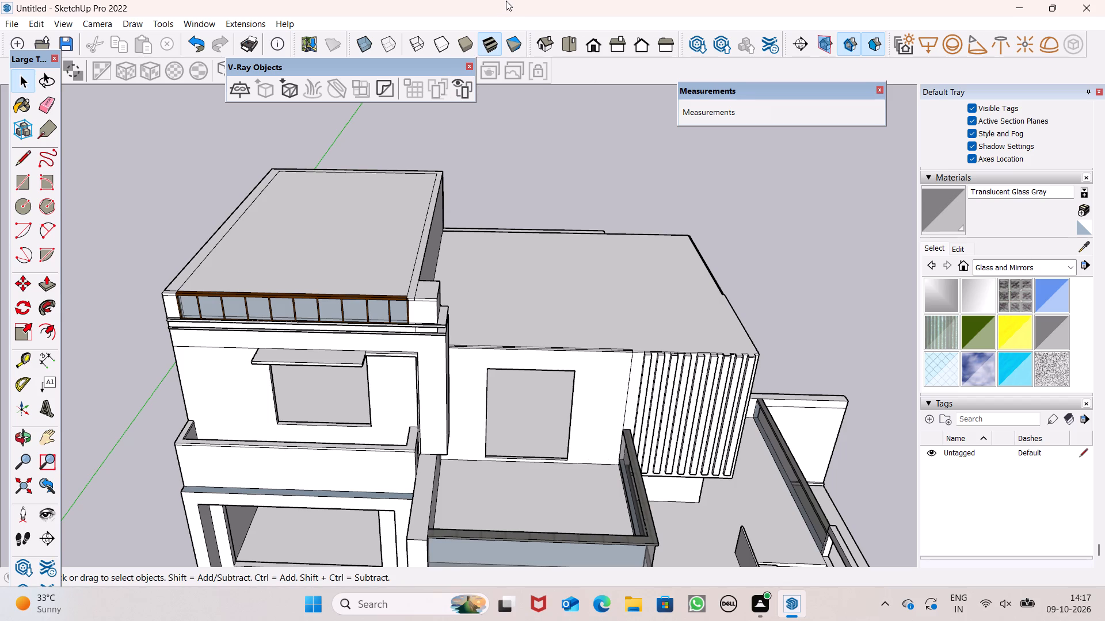
scroll(416, 232, "down", 3)
middle_click_drag(395, 286, 397, 198)
scroll(395, 251, "up", 1)
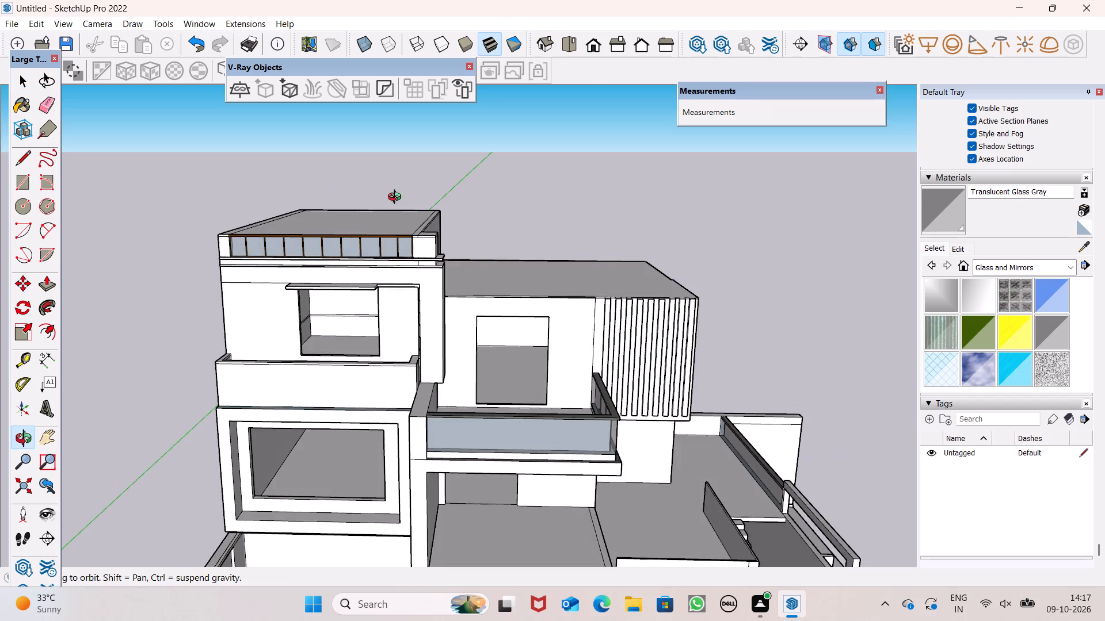
middle_click_drag(397, 198, 519, 194)
scroll(440, 219, "up", 5)
middle_click_drag(459, 269, 431, 310)
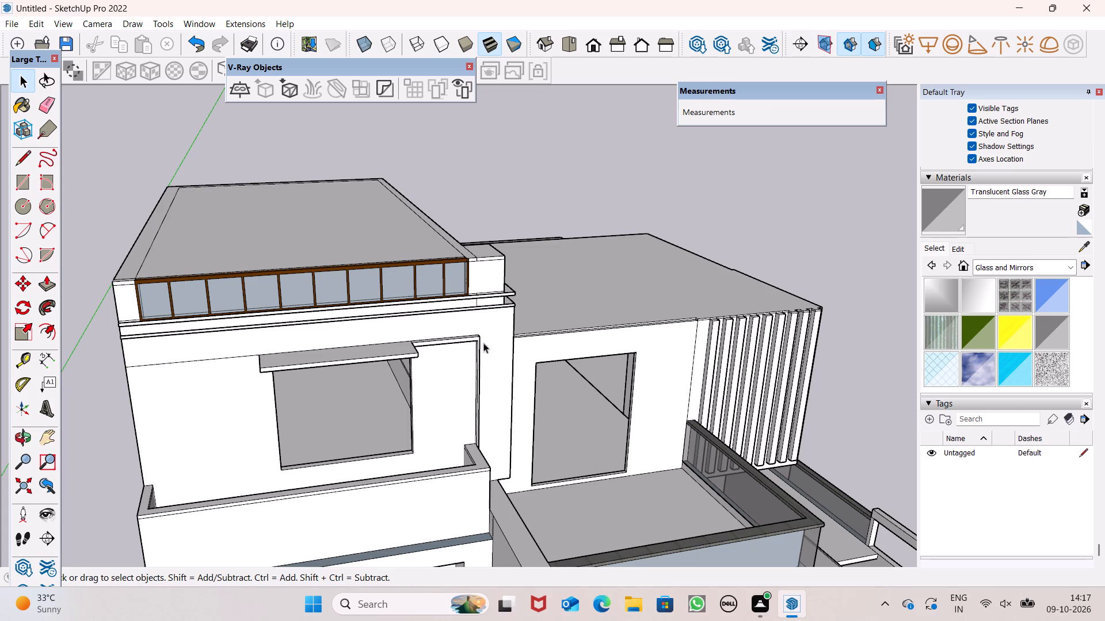
middle_click_drag(489, 311, 388, 394)
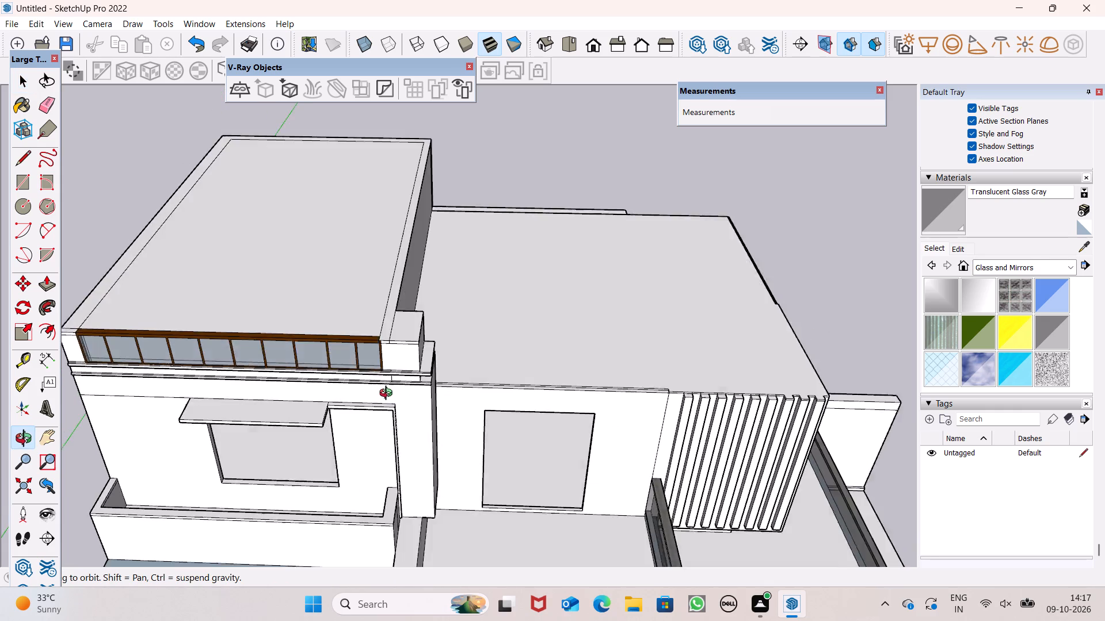
middle_click_drag(388, 394, 302, 283)
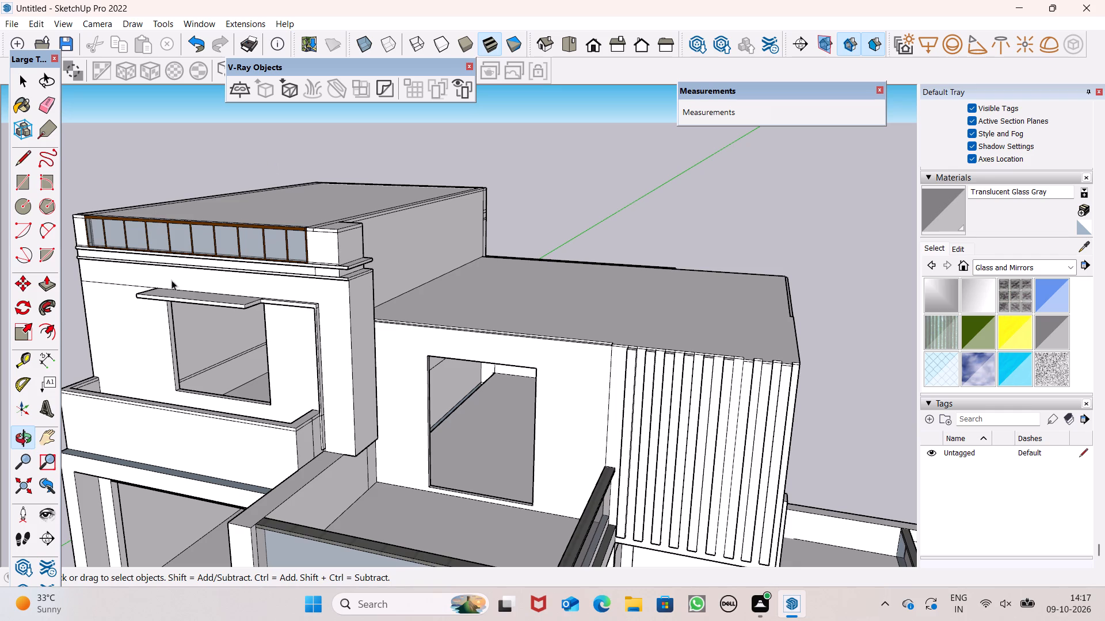
scroll(111, 273, "down", 1)
middle_click_drag(106, 278, 283, 286)
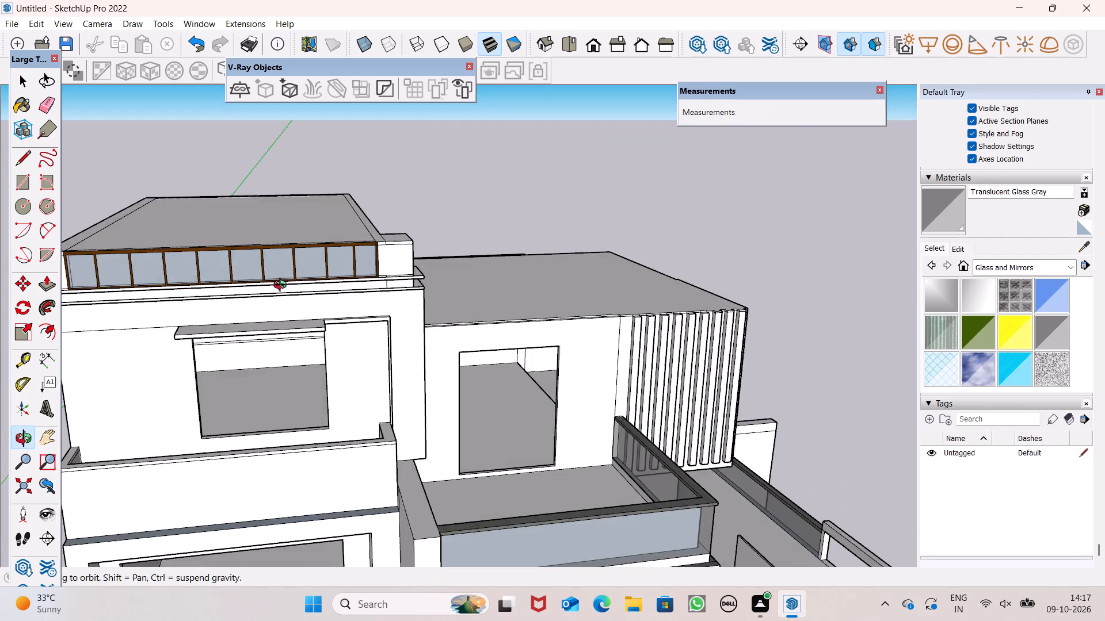
middle_click_drag(283, 286, 333, 348)
scroll(295, 235, "down", 2)
middle_click_drag(244, 291, 265, 373)
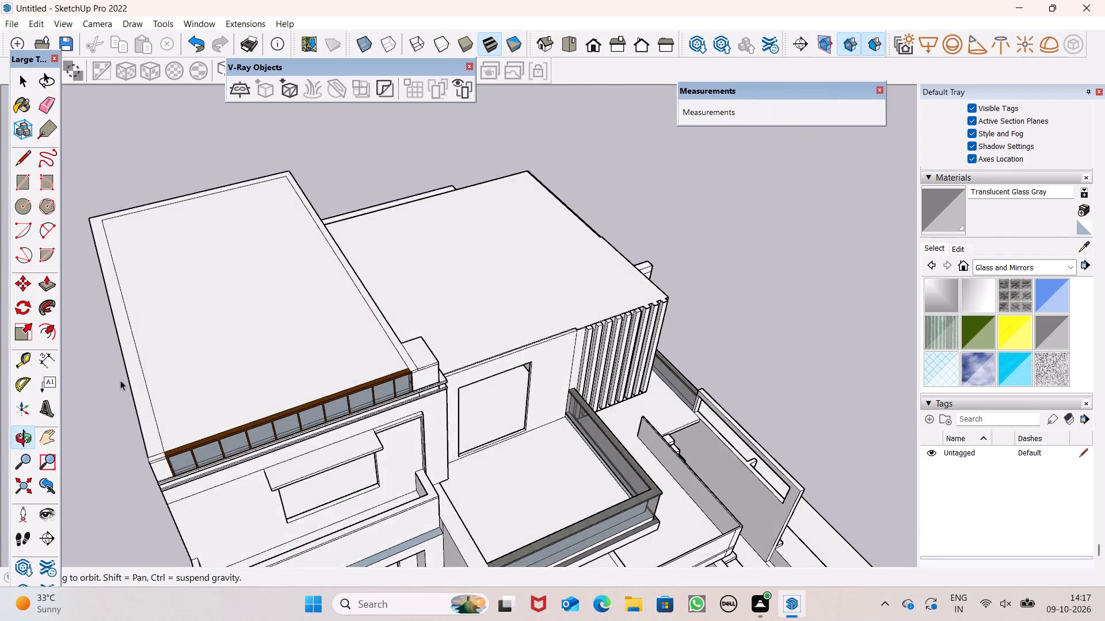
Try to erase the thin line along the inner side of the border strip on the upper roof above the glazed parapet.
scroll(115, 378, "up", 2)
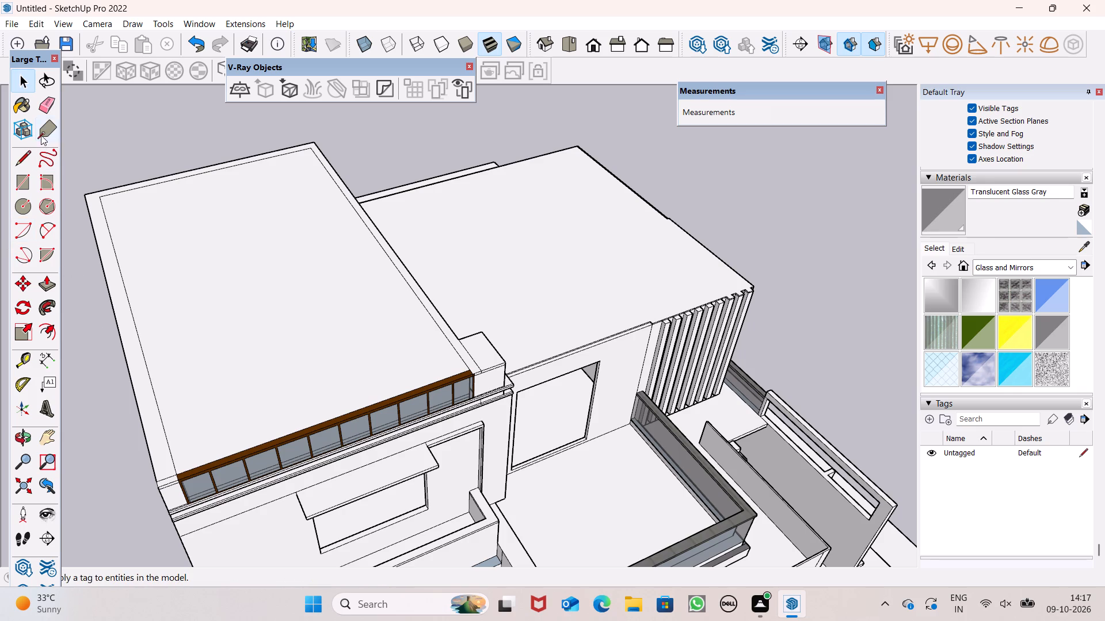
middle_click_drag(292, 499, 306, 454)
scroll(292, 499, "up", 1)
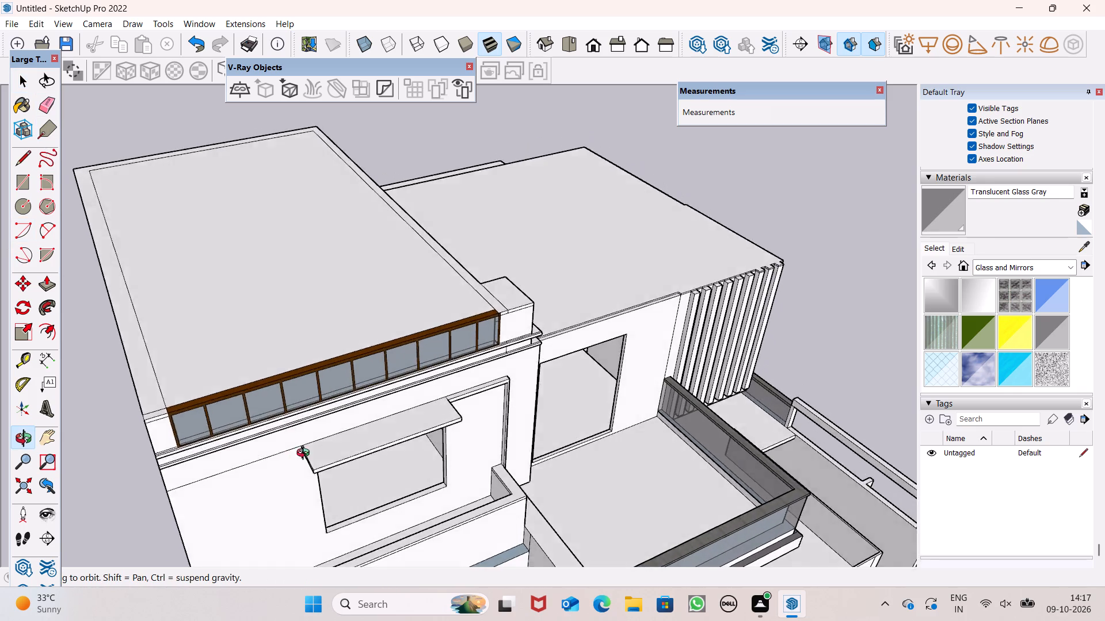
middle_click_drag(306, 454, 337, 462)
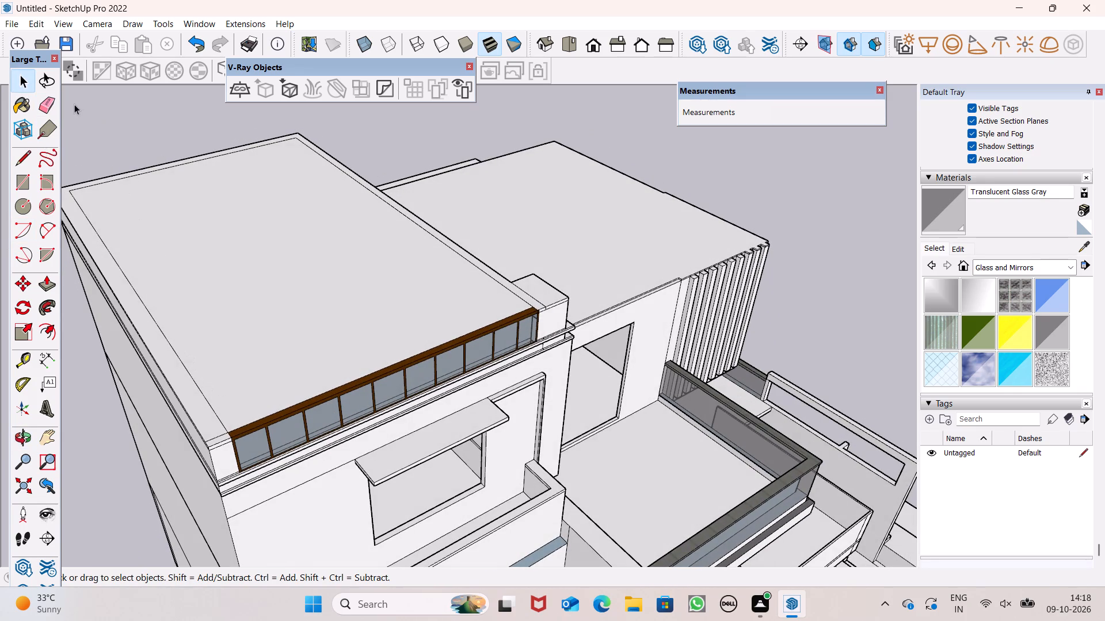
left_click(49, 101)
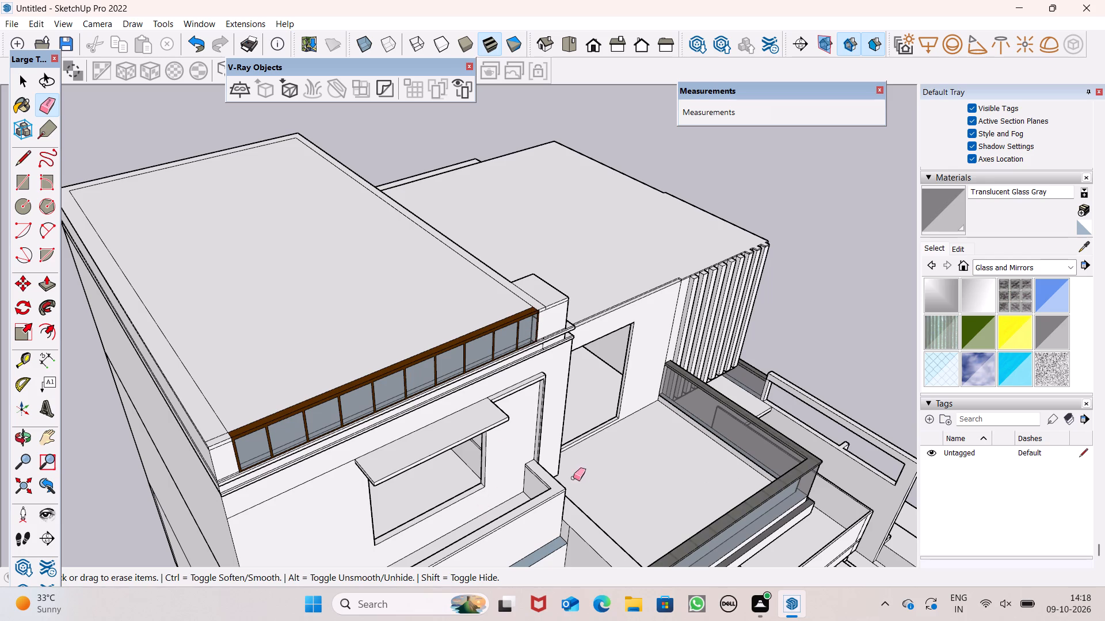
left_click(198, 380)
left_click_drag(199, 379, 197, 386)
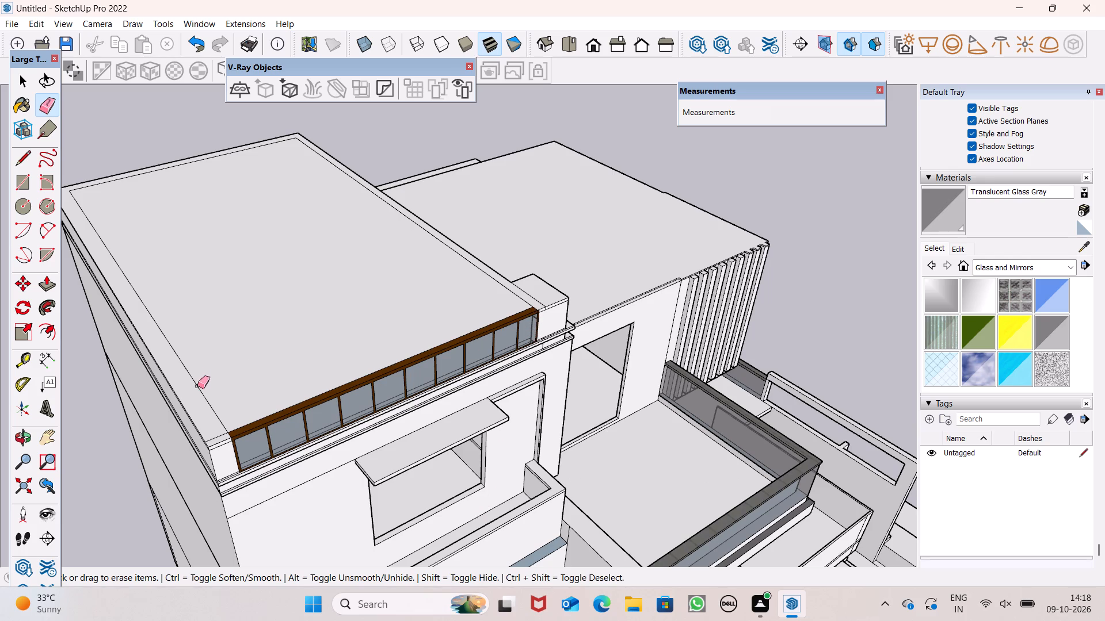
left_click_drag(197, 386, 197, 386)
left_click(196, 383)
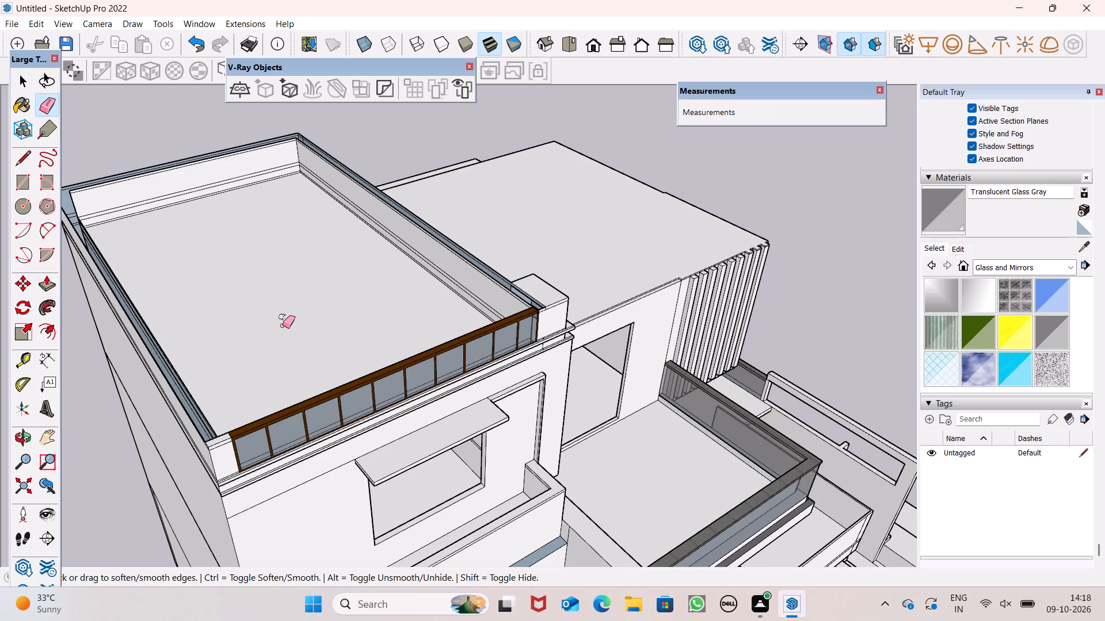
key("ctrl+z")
Push/Pull the border strip around the three unglazed sides of the upper roof upward into a curb about 7 1/2" high.
scroll(306, 361, "down", 4)
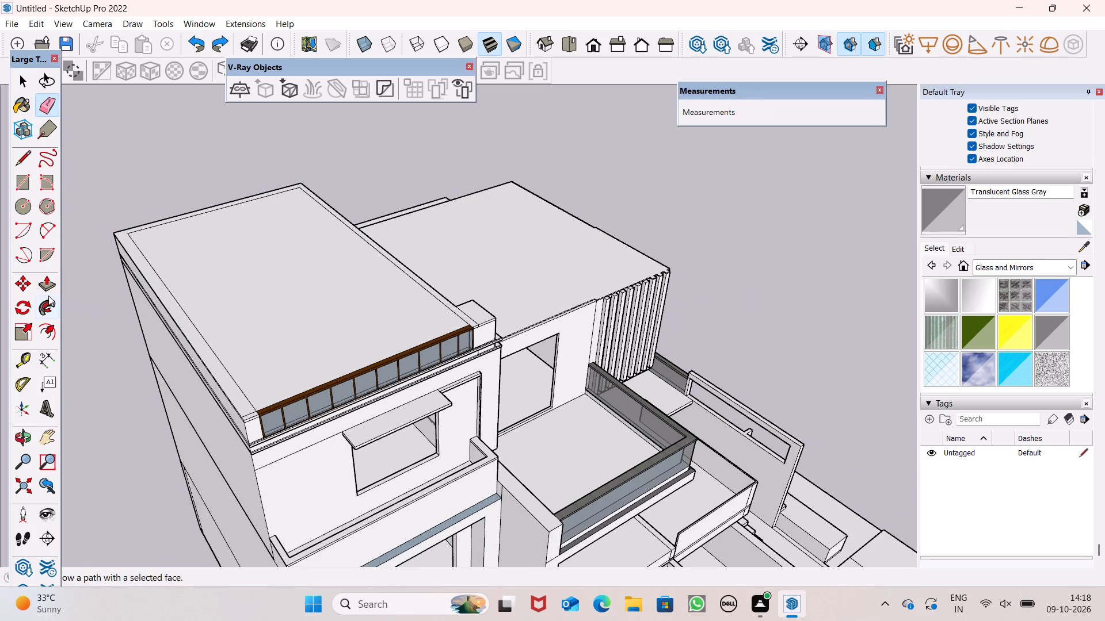
left_click(48, 292)
scroll(205, 286, "up", 4)
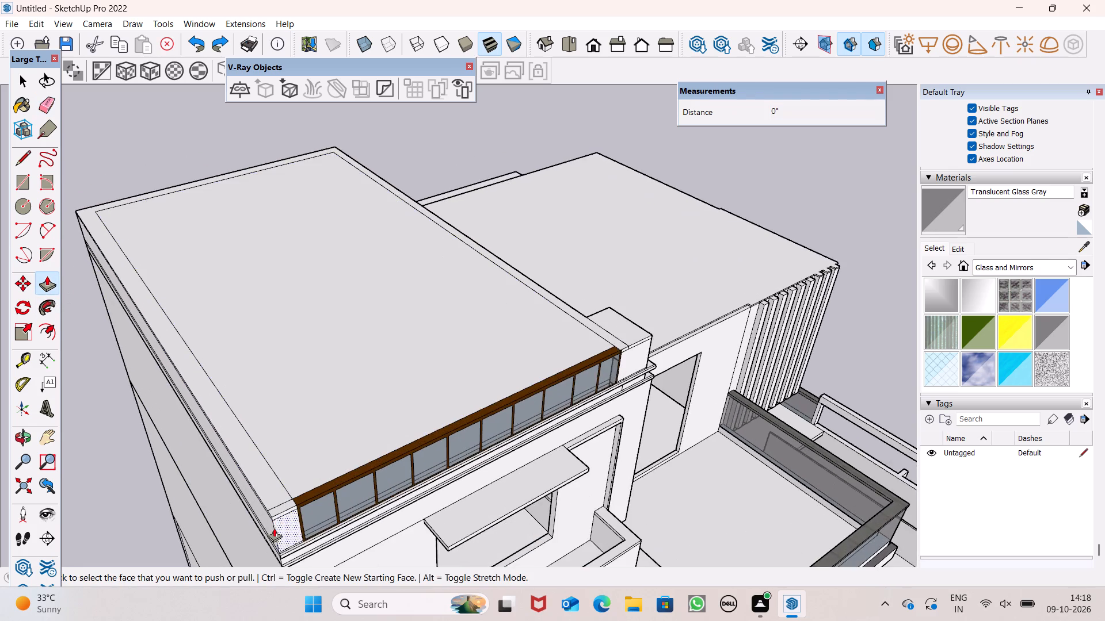
scroll(277, 503, "up", 4)
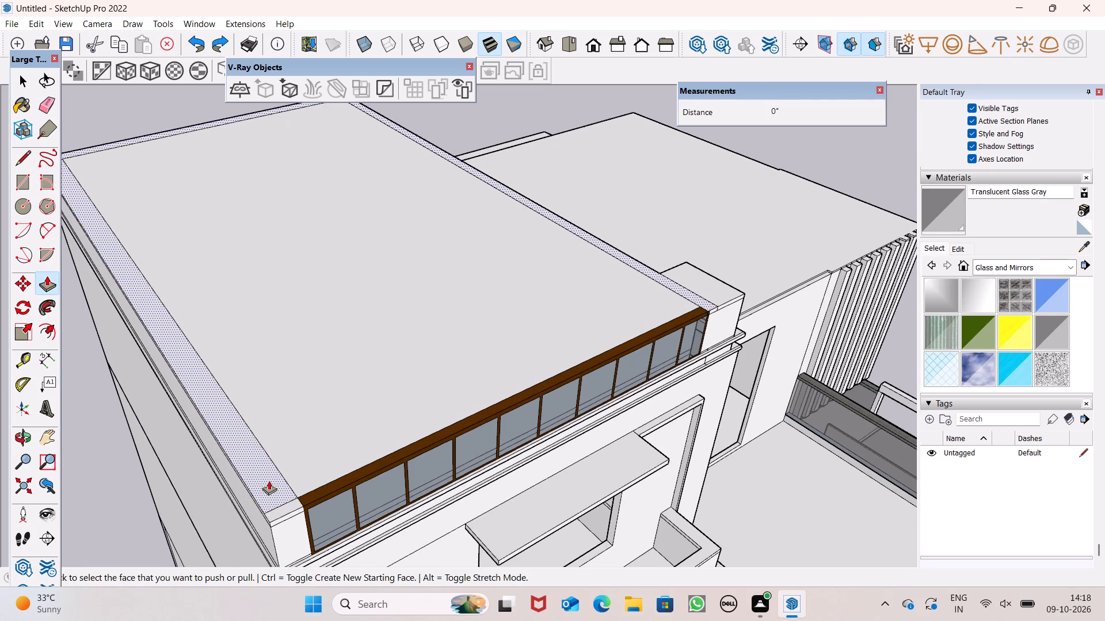
scroll(269, 484, "up", 2)
left_click_drag(269, 487, 269, 478)
double_click(269, 477)
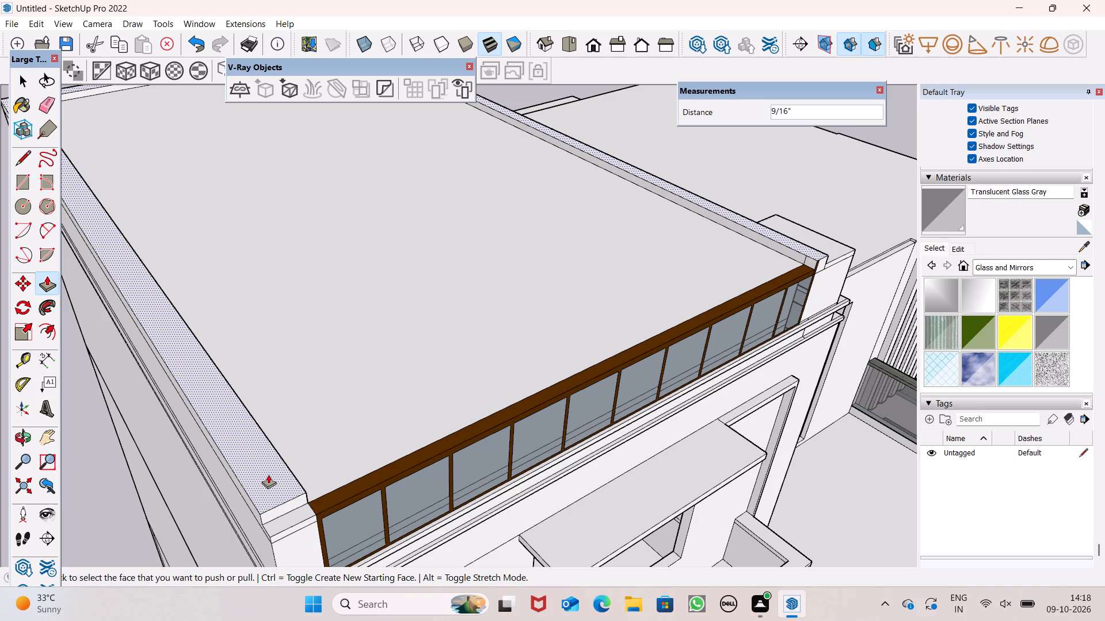
left_click_drag(268, 480, 269, 470)
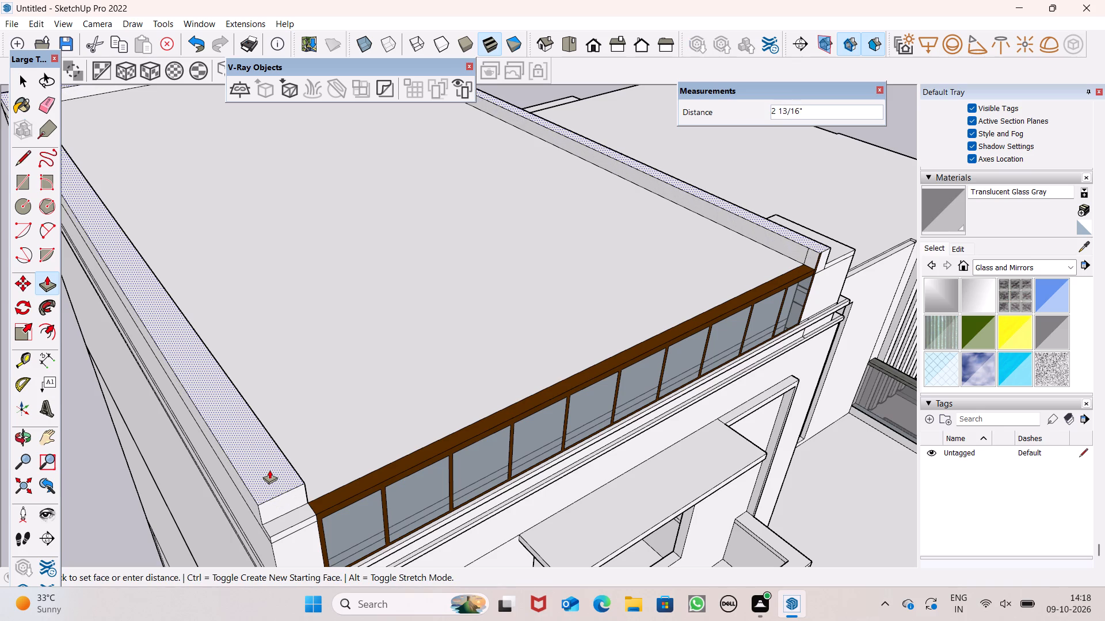
left_click_drag(269, 470, 268, 465)
left_click_drag(268, 465, 267, 462)
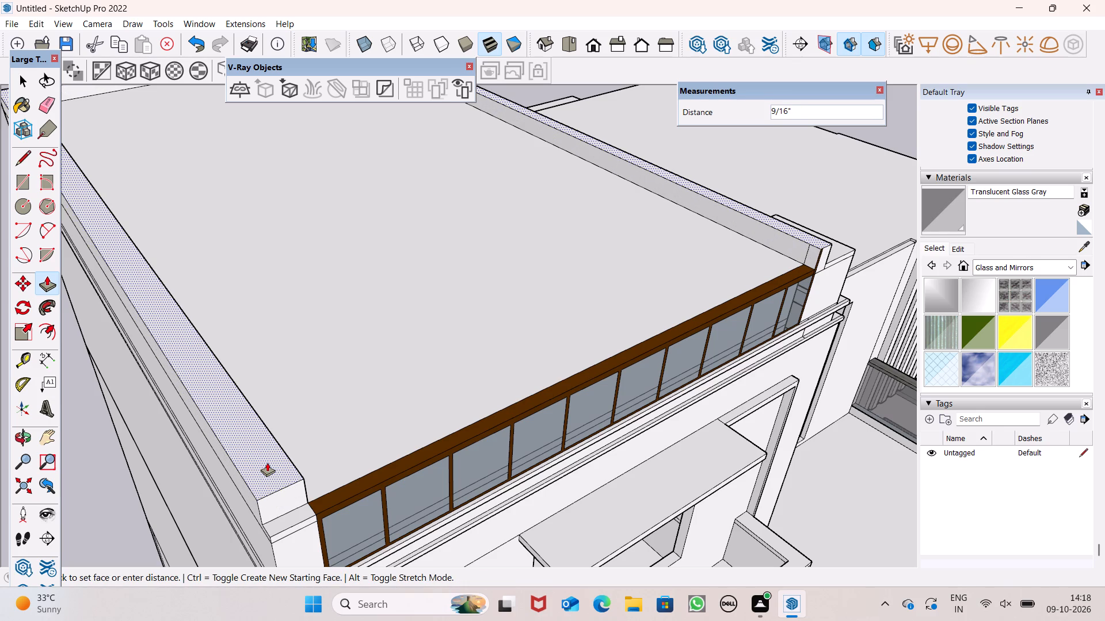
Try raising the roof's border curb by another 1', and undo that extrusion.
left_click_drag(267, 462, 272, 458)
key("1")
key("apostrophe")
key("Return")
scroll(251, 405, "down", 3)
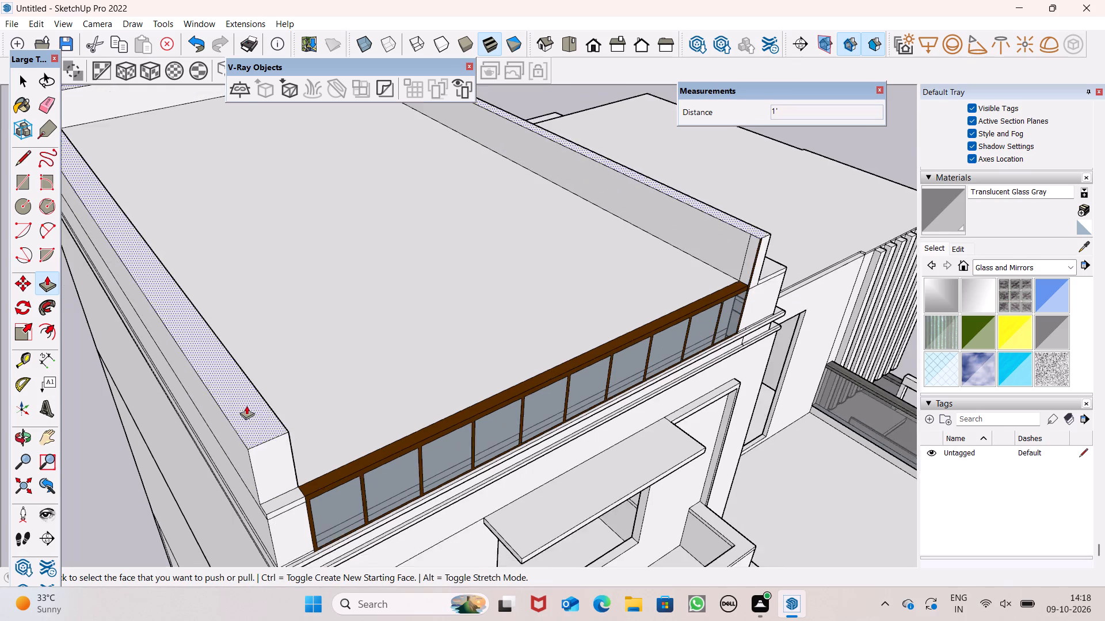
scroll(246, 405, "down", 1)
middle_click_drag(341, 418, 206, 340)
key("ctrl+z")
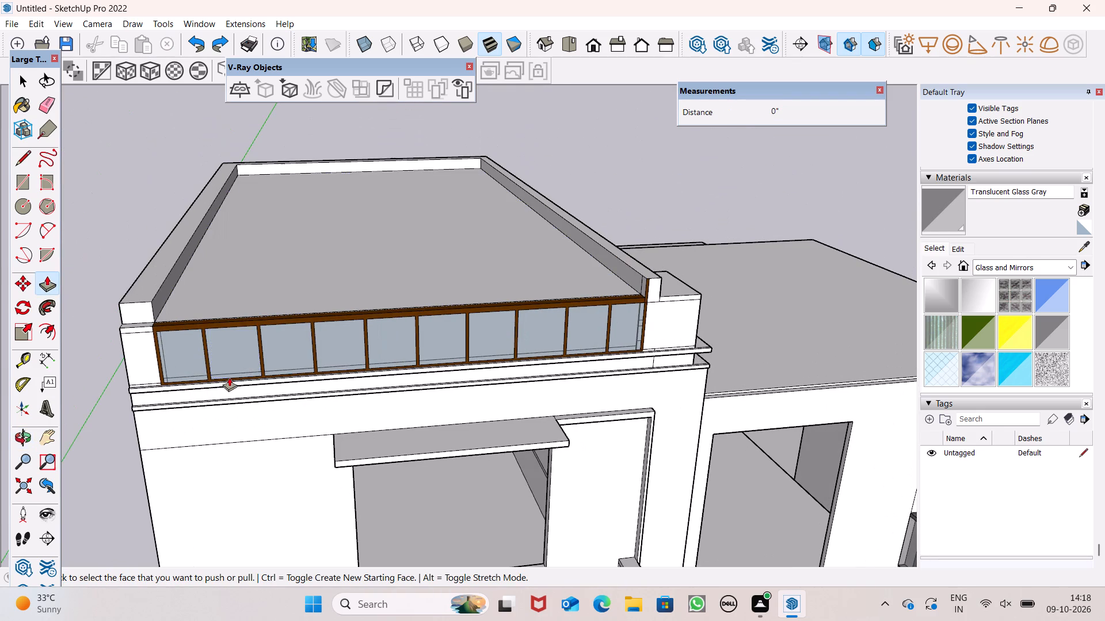
Draw a line about 7 9/16" long down the curb's inner side face, near its end by the glazed parapet away from the corner block.
scroll(133, 321, "up", 2)
scroll(133, 321, "down", 1)
scroll(133, 321, "up", 1)
scroll(133, 321, "down", 1)
scroll(133, 321, "up", 2)
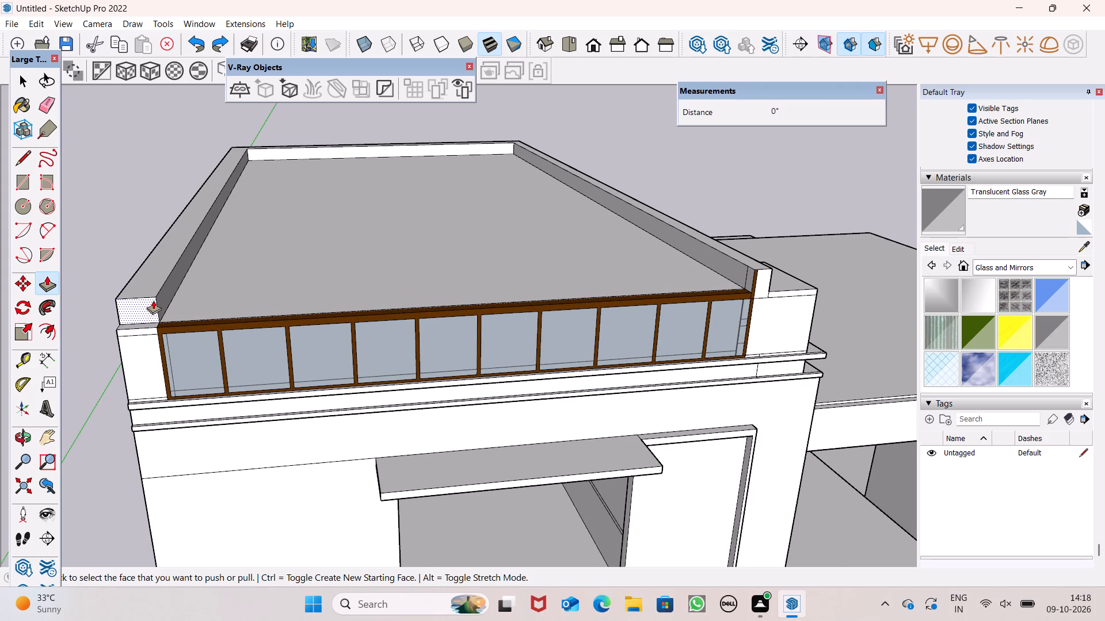
scroll(133, 305, "up", 2)
middle_click_drag(182, 313, 47, 346)
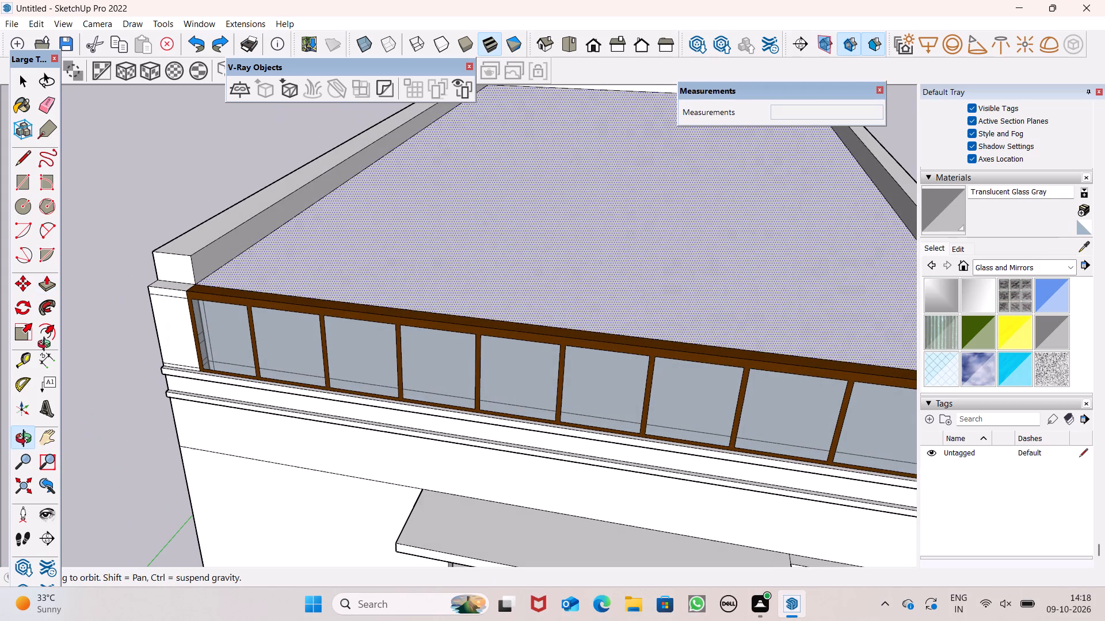
middle_click_drag(47, 346, 48, 346)
scroll(49, 340, "up", 1)
left_click(27, 158)
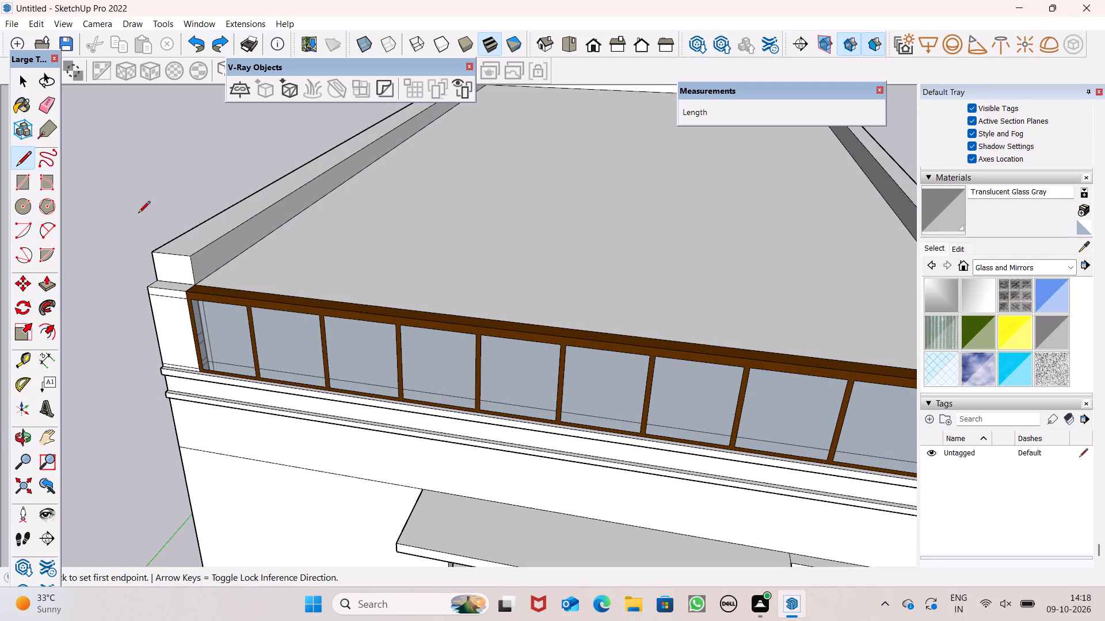
scroll(298, 298, "up", 5)
scroll(157, 235, "up", 5)
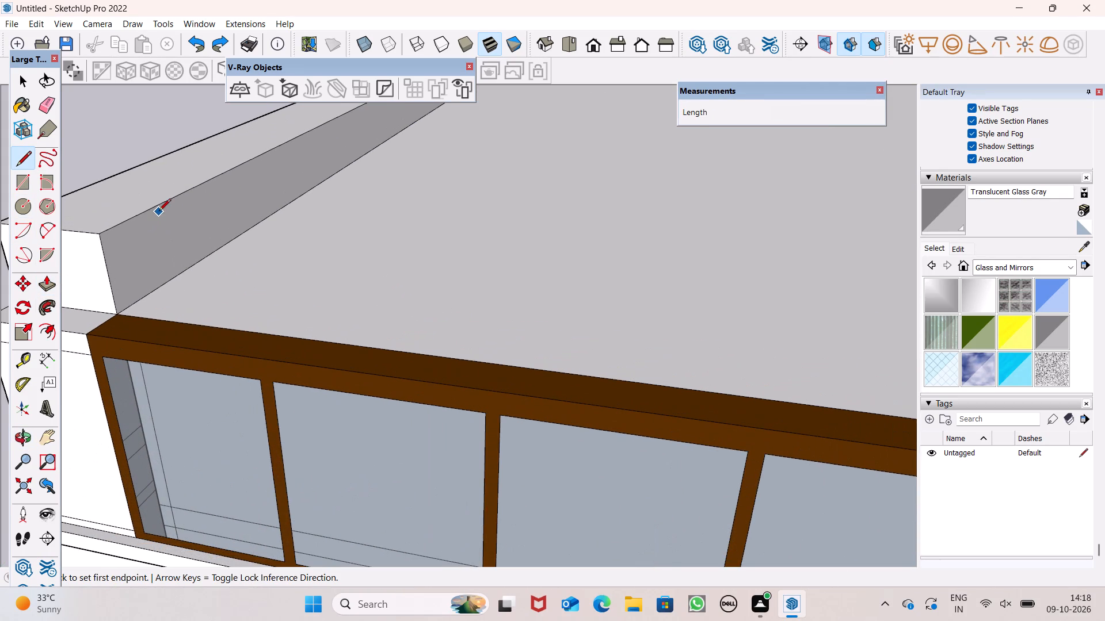
left_click(157, 208)
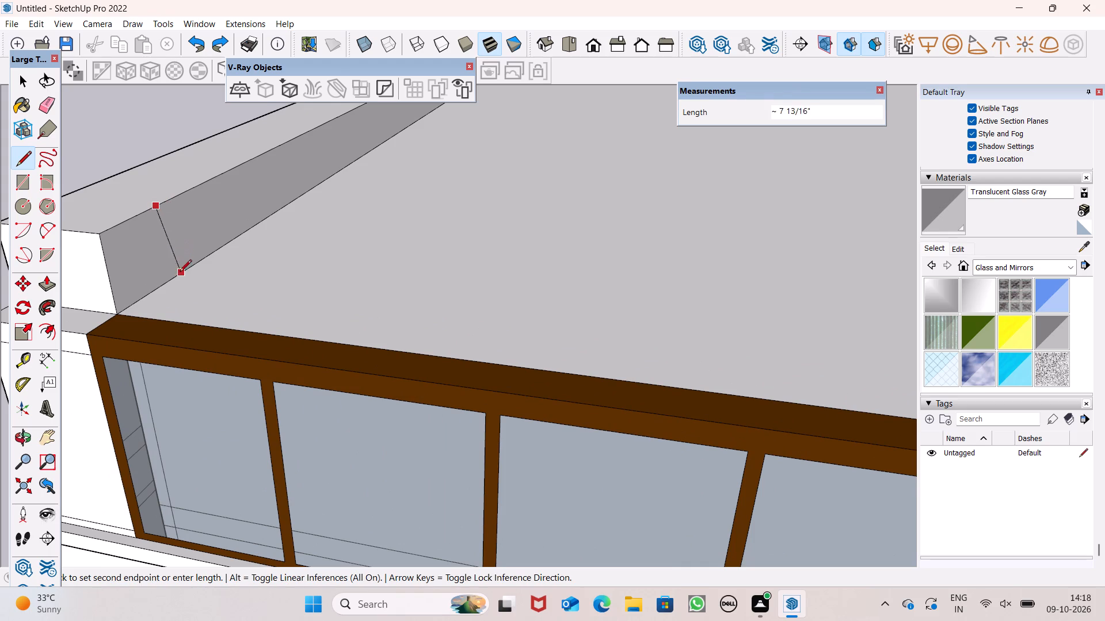
left_click(175, 283)
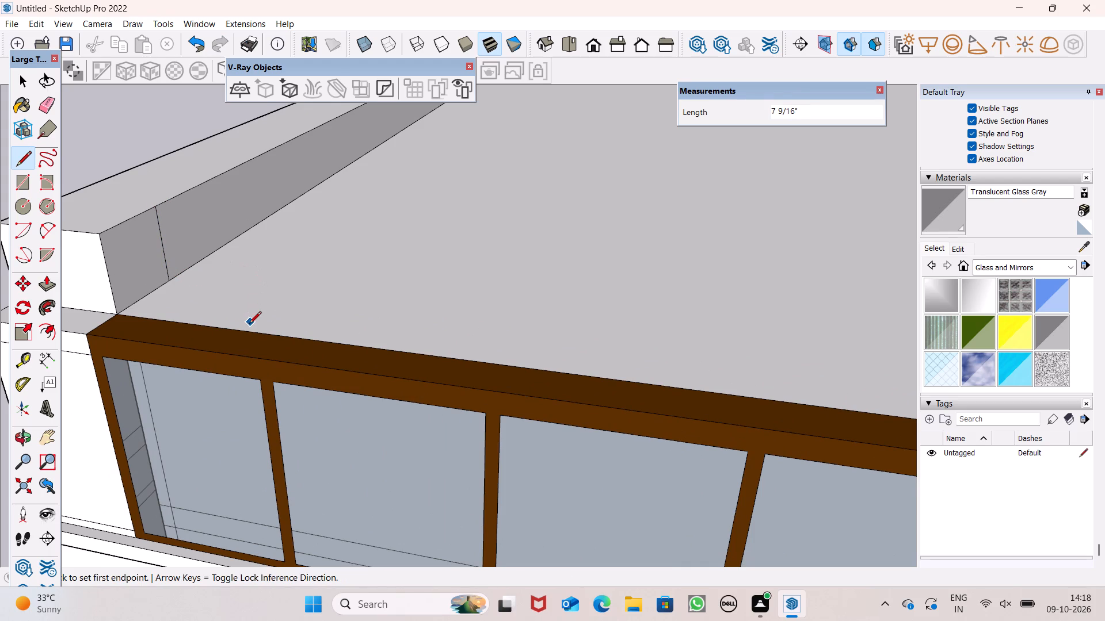
key("space")
Push/Pull the small face marked off at the curb's end across to the opposite curb, closing the front side behind the brown frame.
scroll(196, 320, "down", 4)
scroll(37, 261, "down", 2)
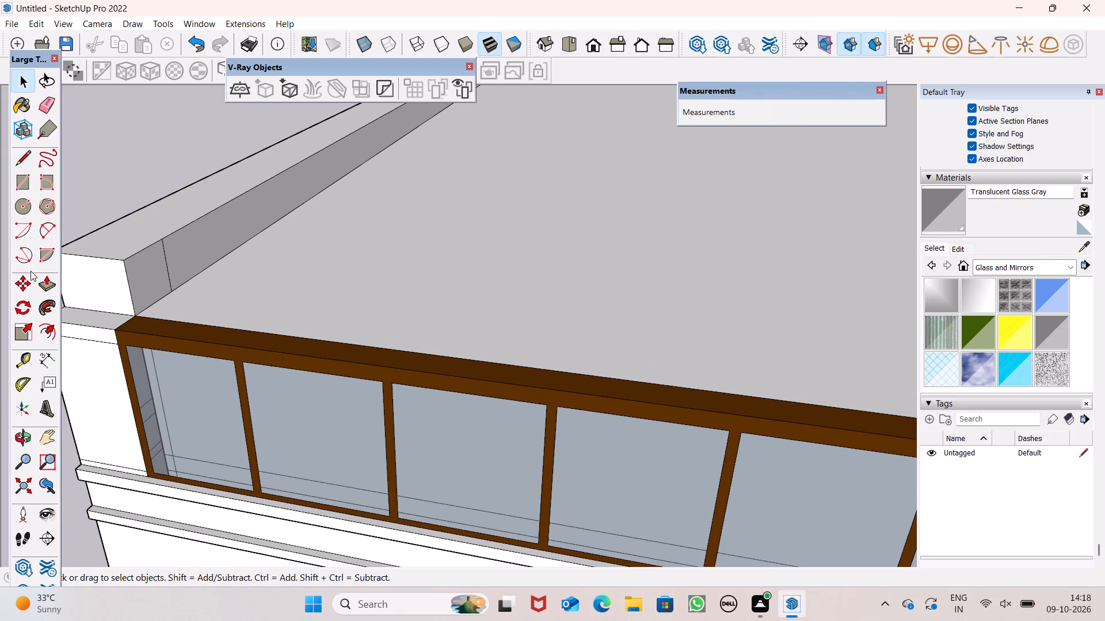
left_click(41, 287)
scroll(88, 267, "down", 1)
scroll(138, 250, "down", 3)
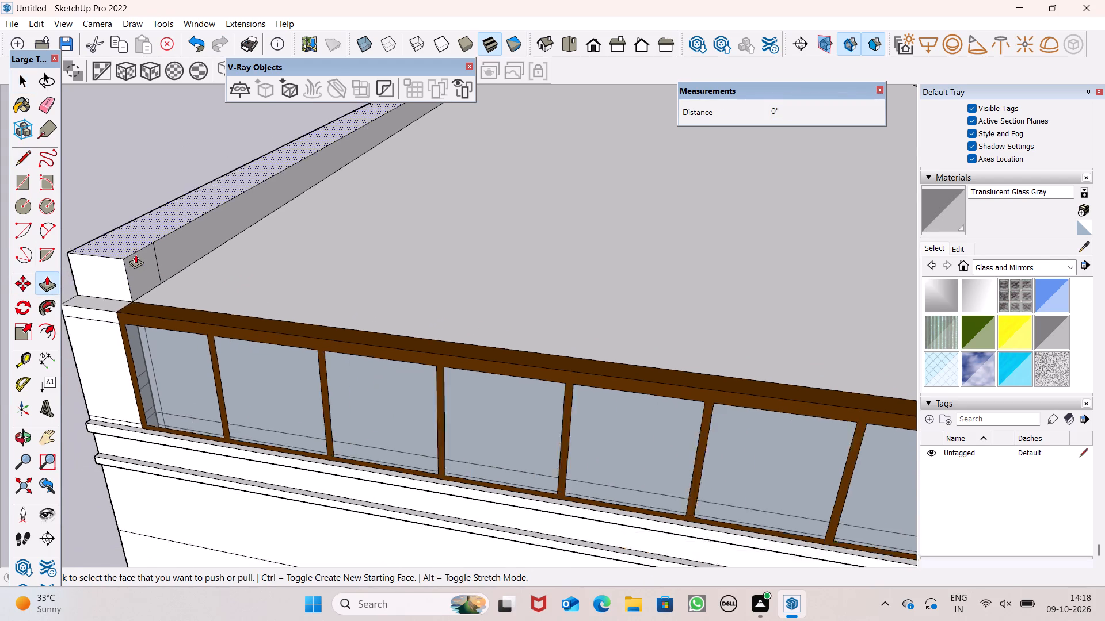
scroll(135, 254, "down", 2)
scroll(236, 253, "down", 2)
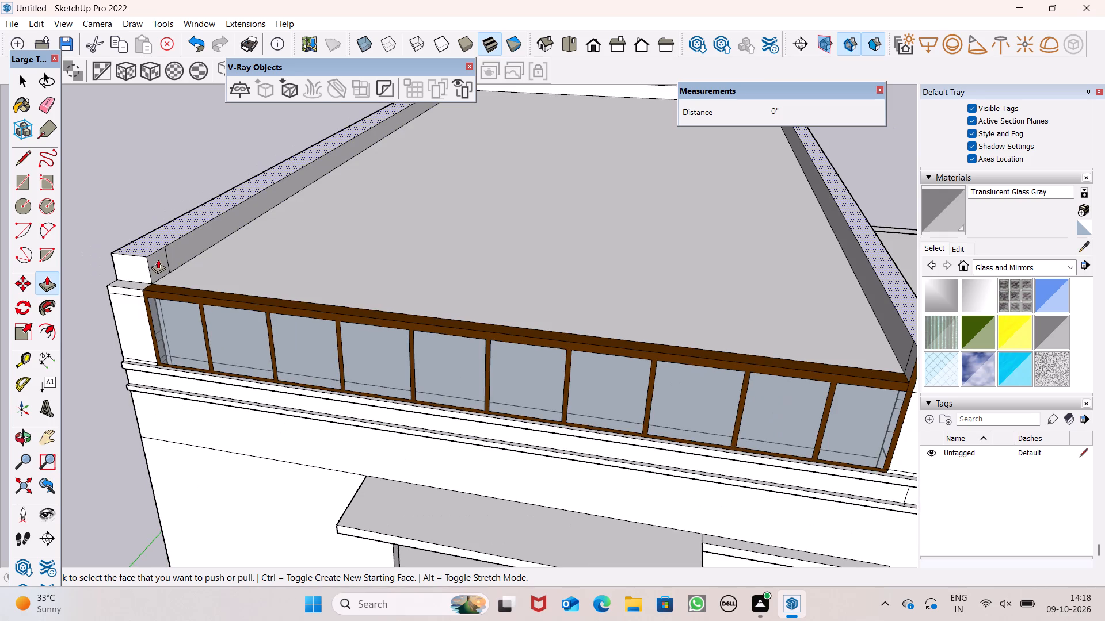
left_click_drag(160, 260, 902, 384)
double_click(902, 384)
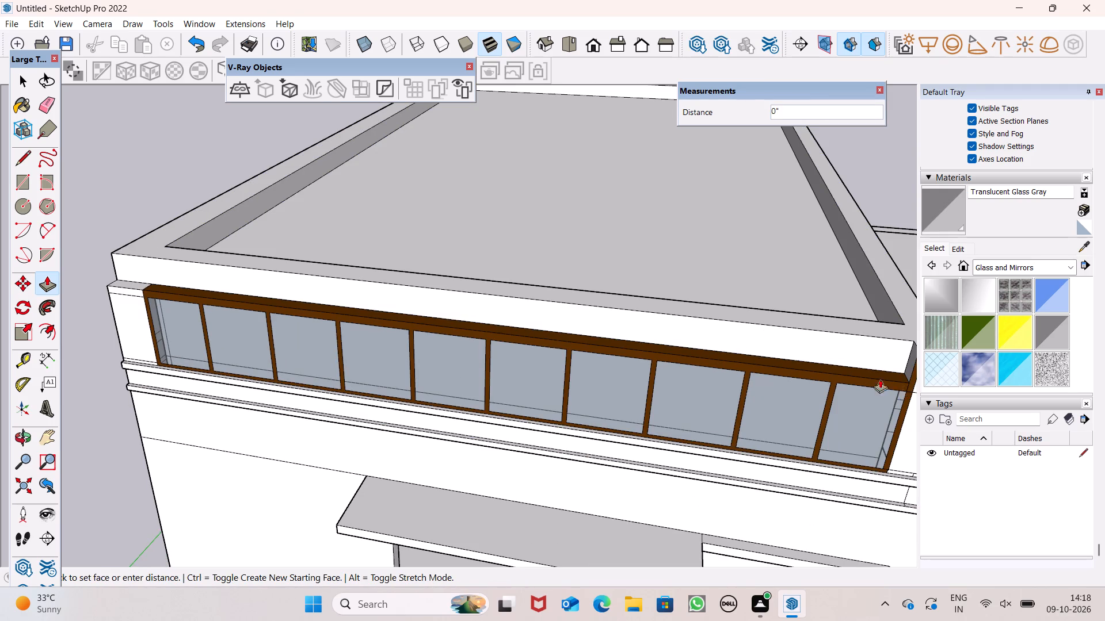
scroll(518, 313, "down", 2)
scroll(479, 326, "up", 1)
scroll(475, 328, "down", 1)
scroll(468, 331, "up", 1)
scroll(463, 333, "down", 1)
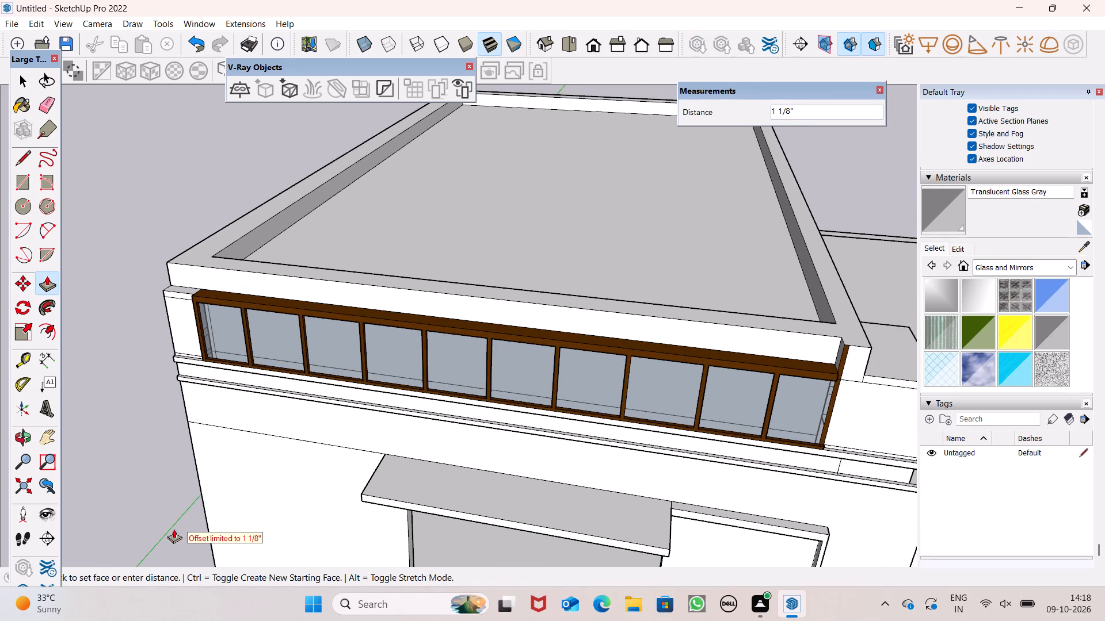
key("space")
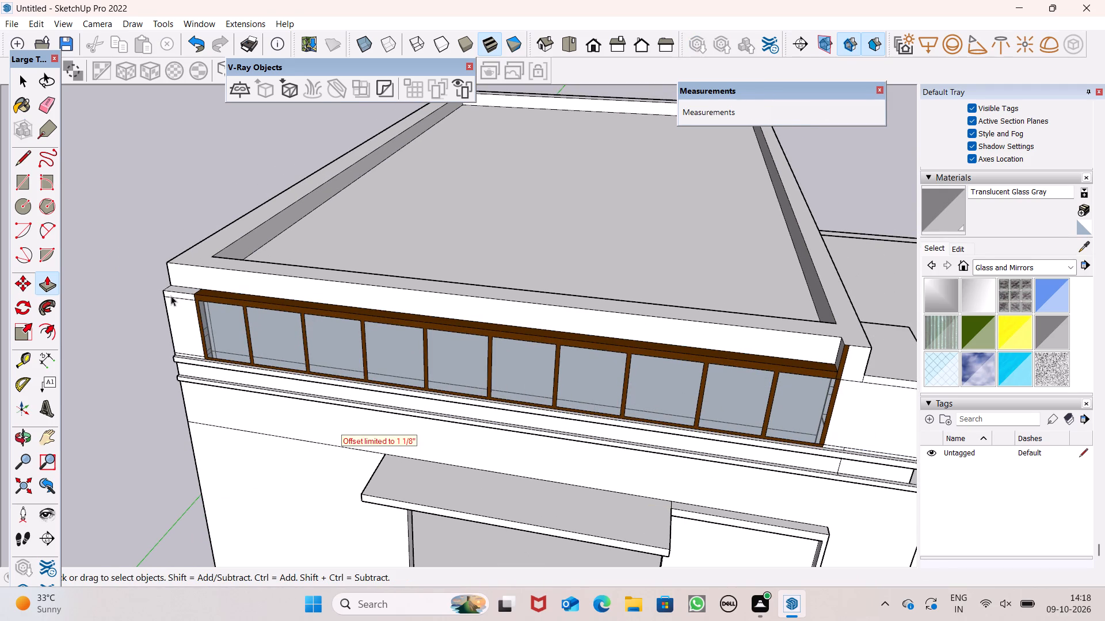
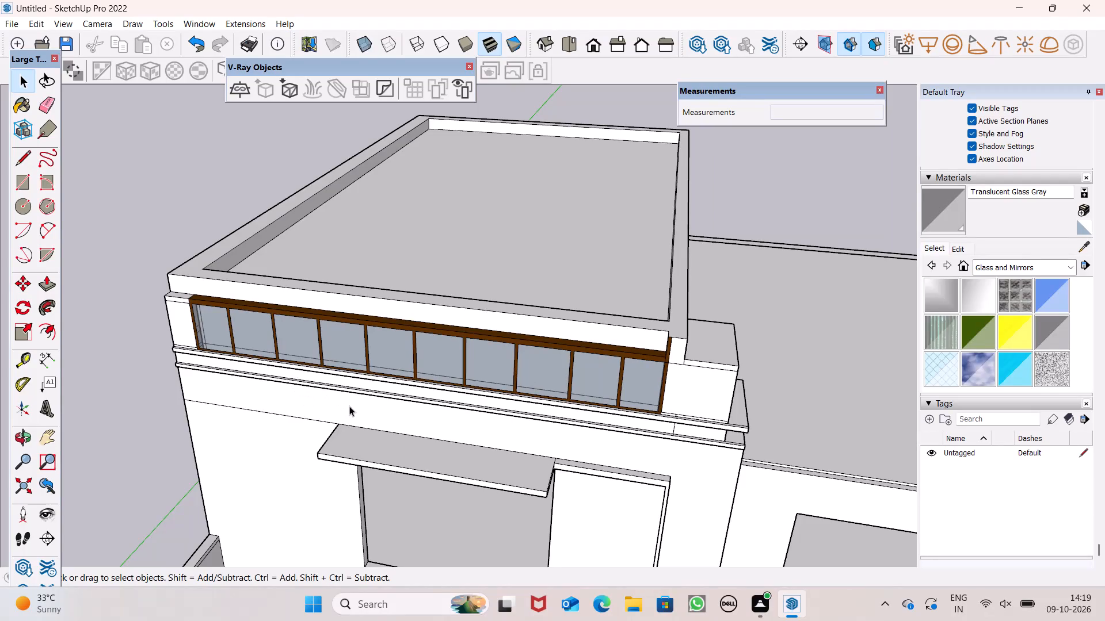
Push/Pull the top face of the border curb around the upper roof slightly upward.
scroll(257, 311, "up", 1)
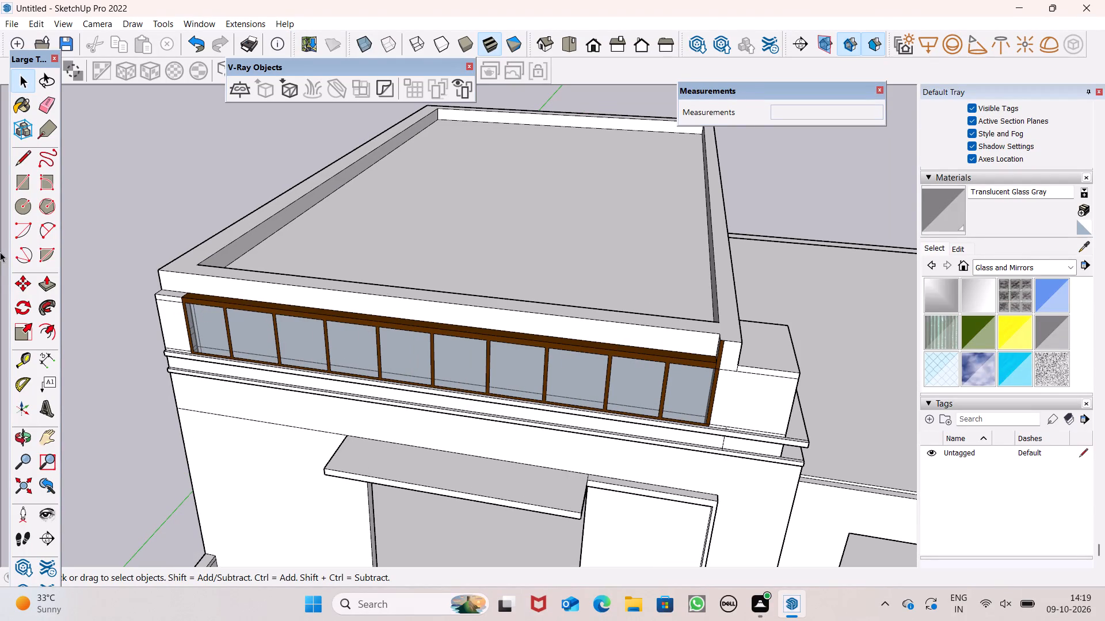
middle_click_drag(481, 394, 362, 390)
scroll(481, 394, "up", 1)
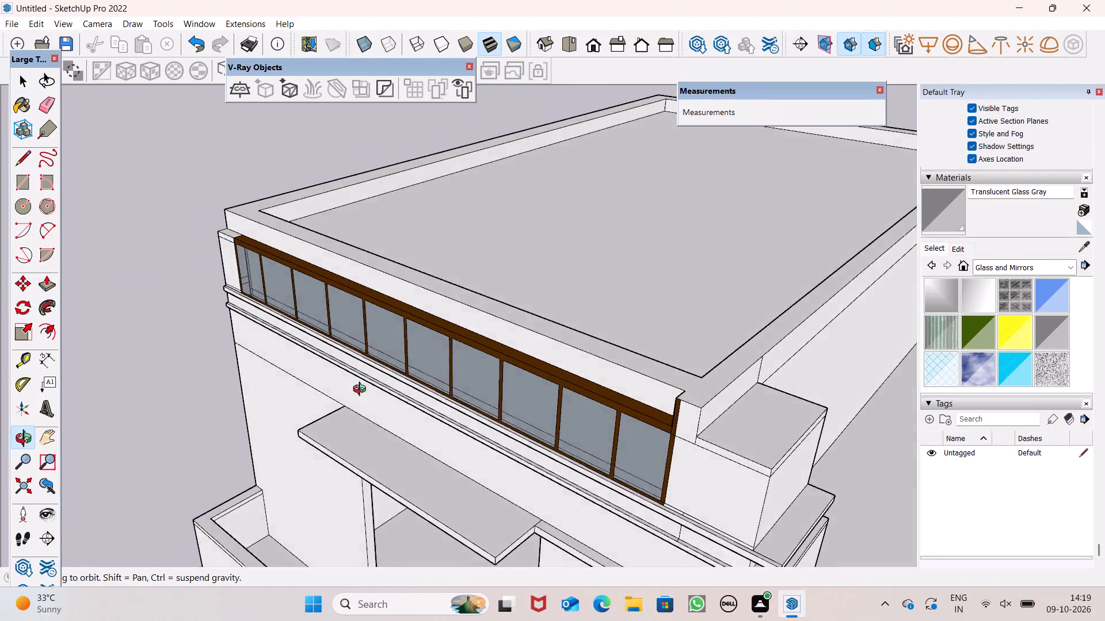
middle_click_drag(362, 390, 614, 182)
scroll(661, 315, "up", 7)
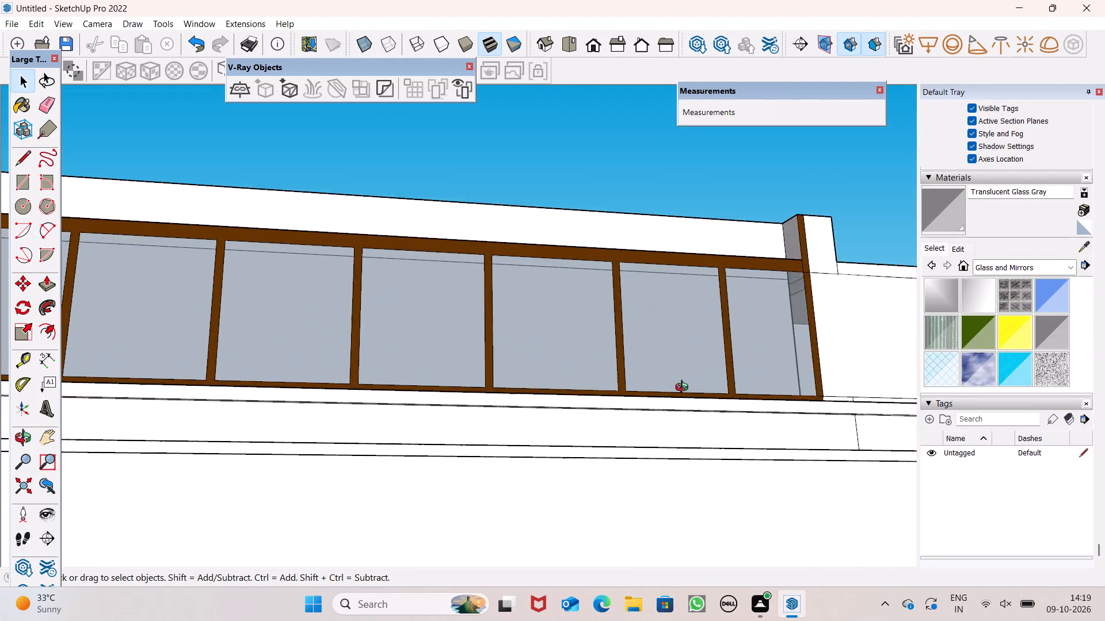
middle_click_drag(679, 375, 762, 551)
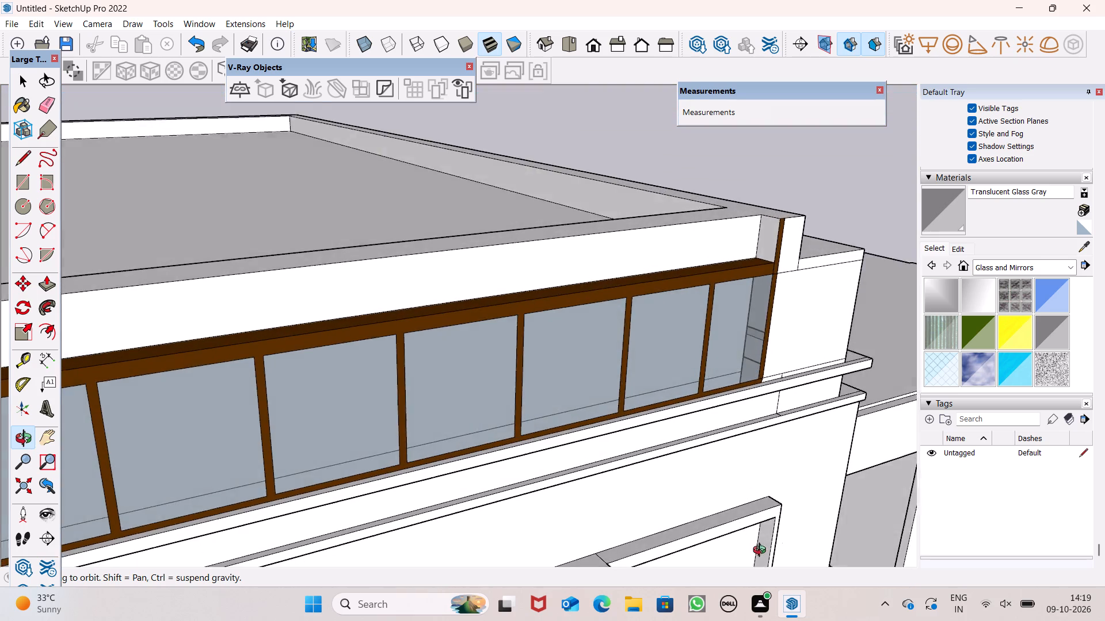
middle_click_drag(762, 551, 584, 543)
scroll(584, 546, "up", 1)
scroll(677, 381, "up", 1)
scroll(677, 381, "down", 5)
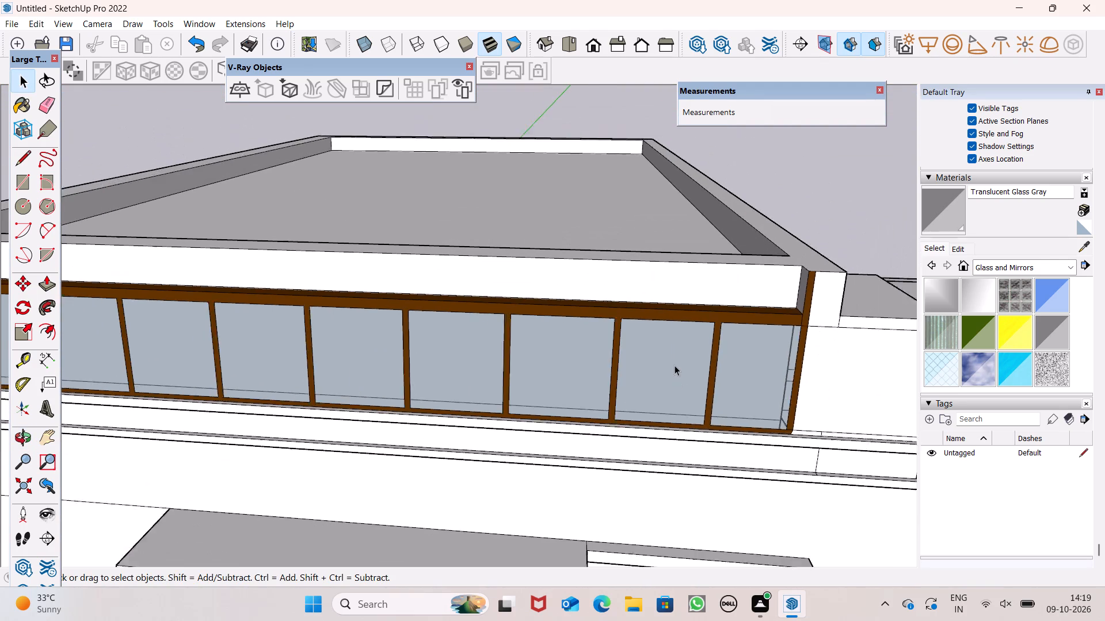
scroll(675, 365, "down", 6)
scroll(461, 292, "up", 1)
middle_click_drag(461, 292, 489, 290)
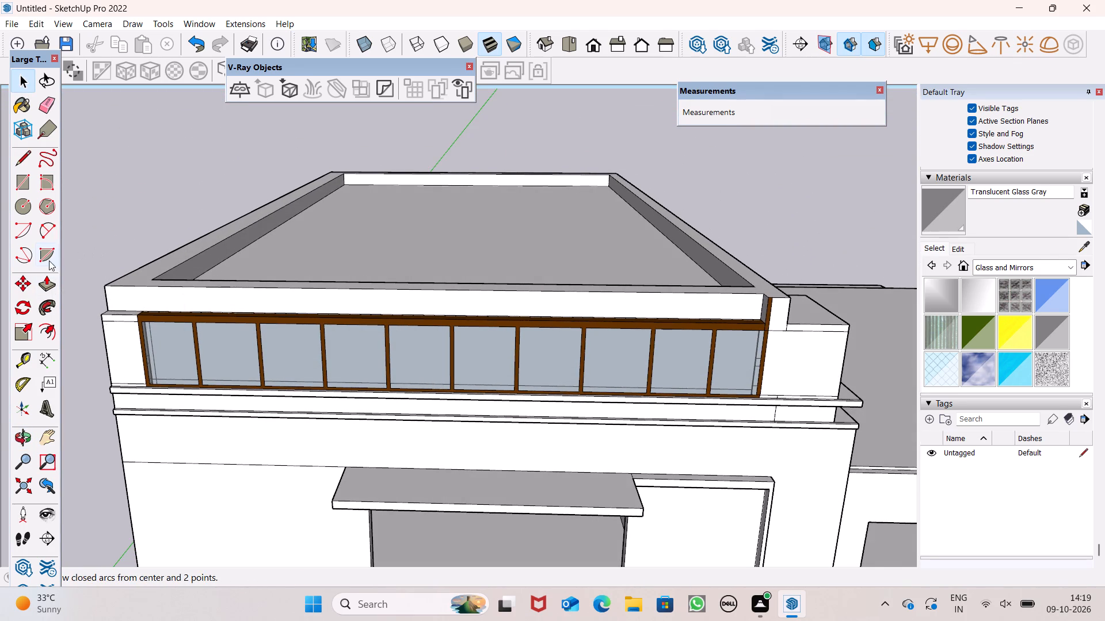
left_click(41, 281)
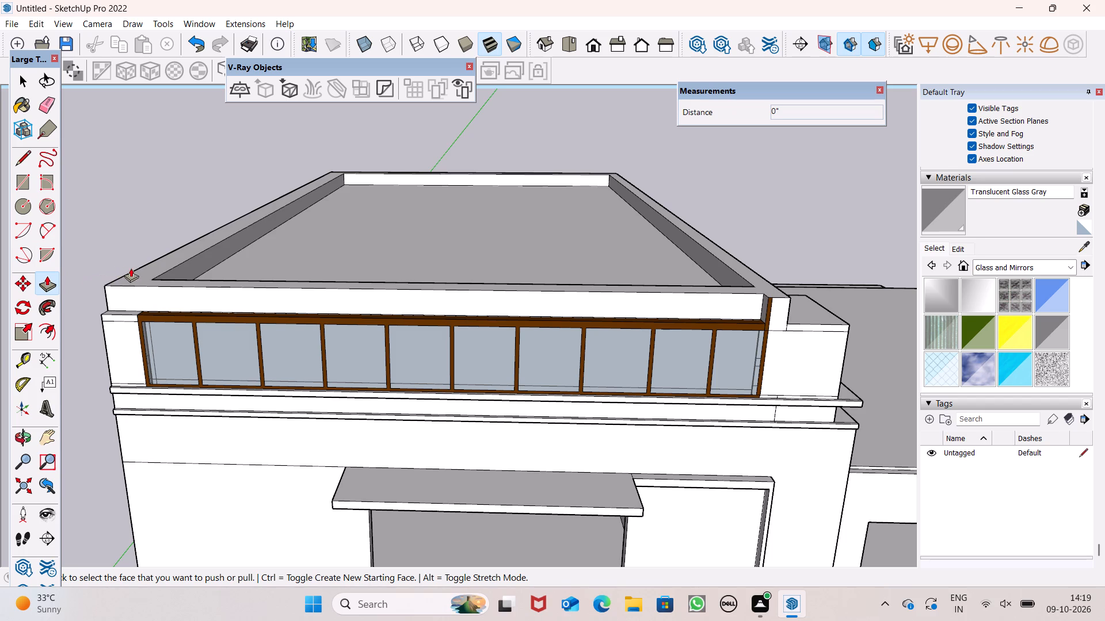
left_click_drag(142, 271, 144, 262)
left_click(144, 262)
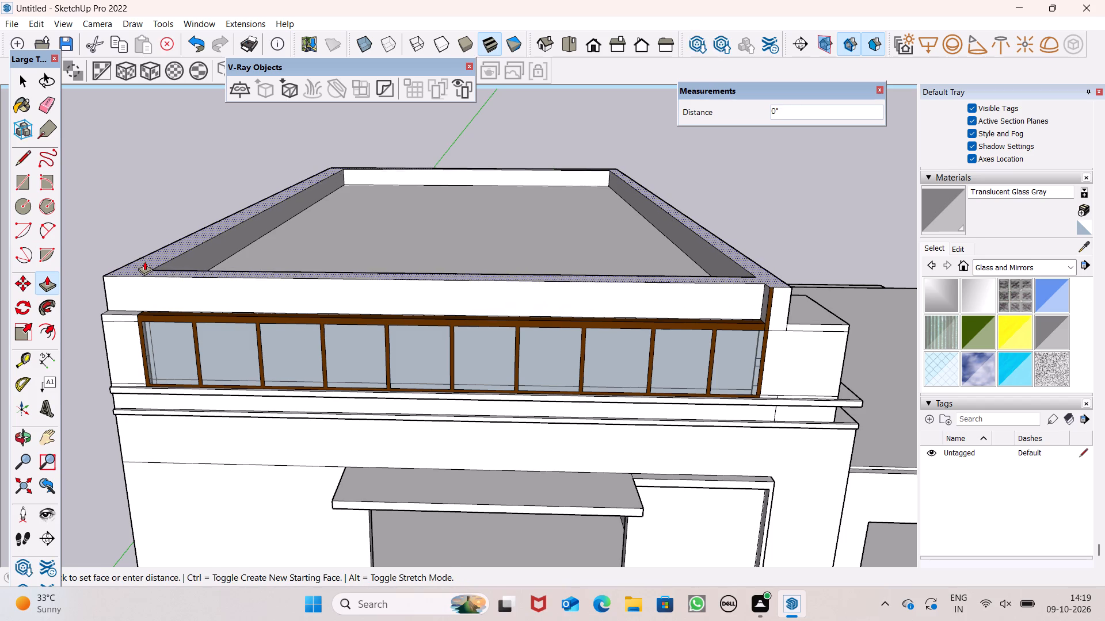
Push/Pull the curb's front face outward in successive pulls, the last about 2' 4 11/16", into a roof overhang above the glazed parapet.
left_click_drag(157, 295, 144, 315)
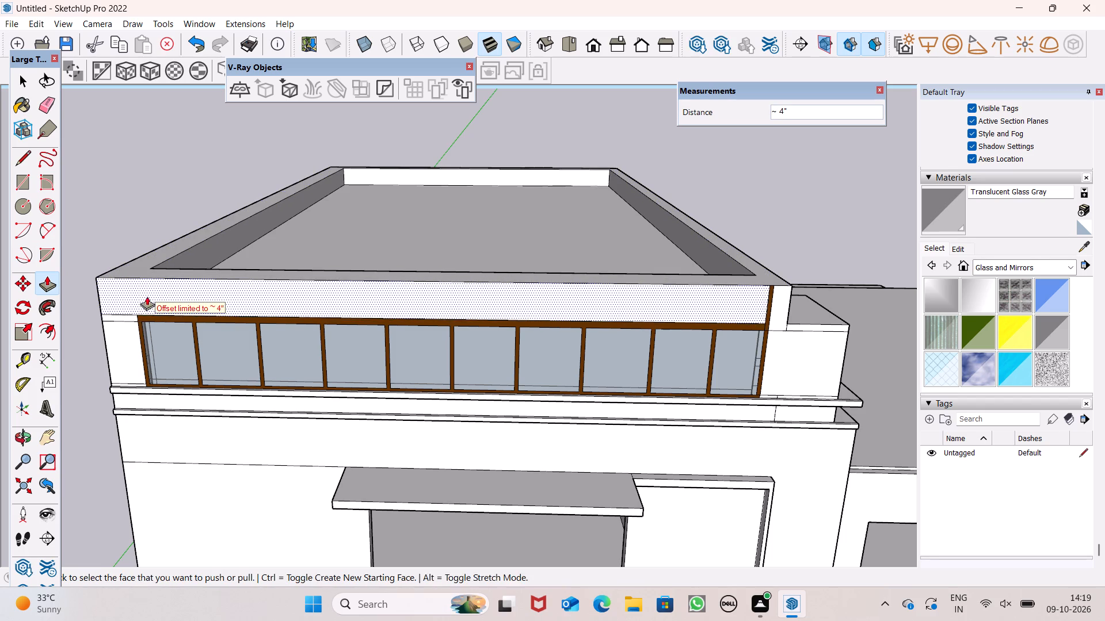
left_click_drag(147, 296, 133, 315)
triple_click(133, 315)
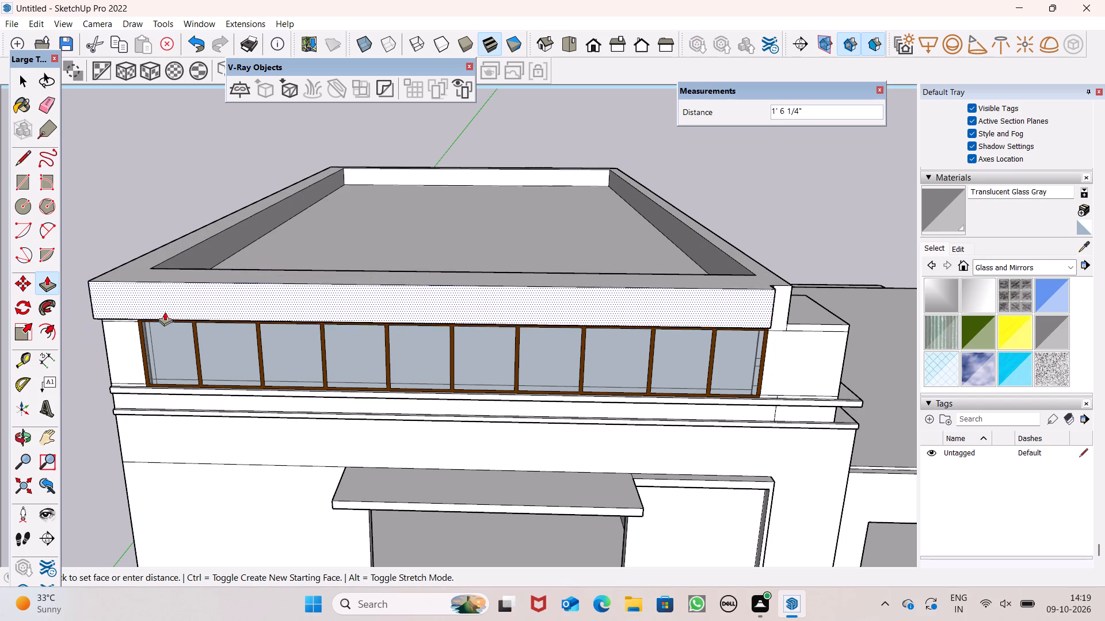
left_click(158, 332)
scroll(307, 224, "down", 5)
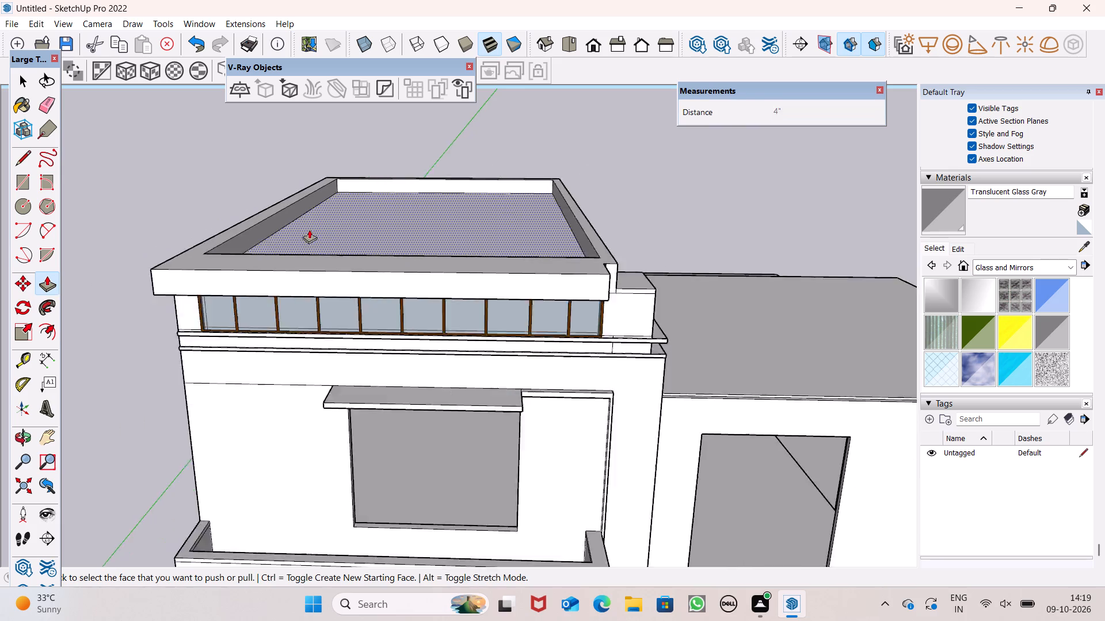
scroll(309, 229, "down", 2)
middle_click_drag(338, 315, 433, 177)
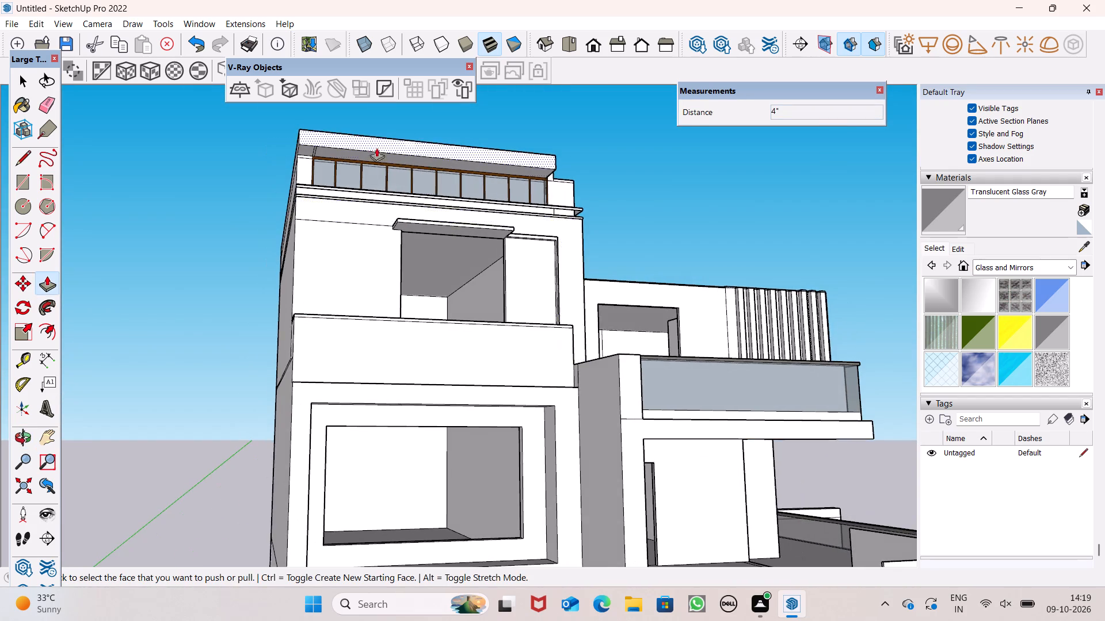
scroll(368, 145, "up", 4)
left_click_drag(334, 142, 365, 150)
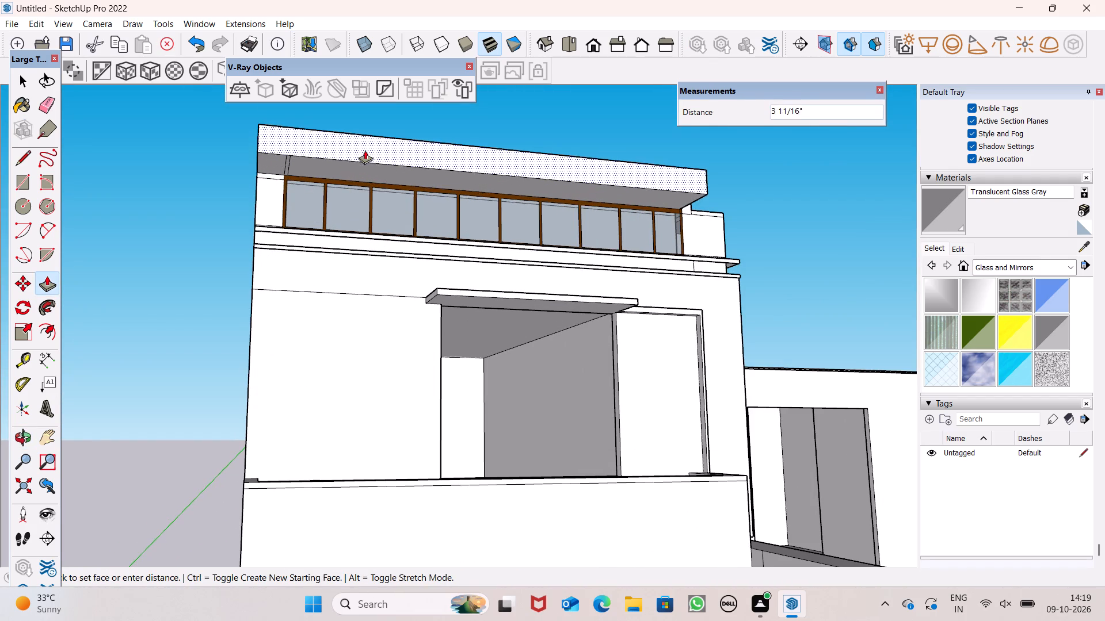
left_click_drag(365, 150, 495, 197)
scroll(449, 216, "down", 3)
middle_click_drag(462, 275, 557, 427)
scroll(557, 427, "up", 1)
scroll(356, 310, "up", 5)
left_click_drag(409, 300, 476, 324)
Erase the horizontal line below the roof edge on the long blank side wall.
middle_click_drag(418, 354, 515, 248)
scroll(515, 248, "up", 1)
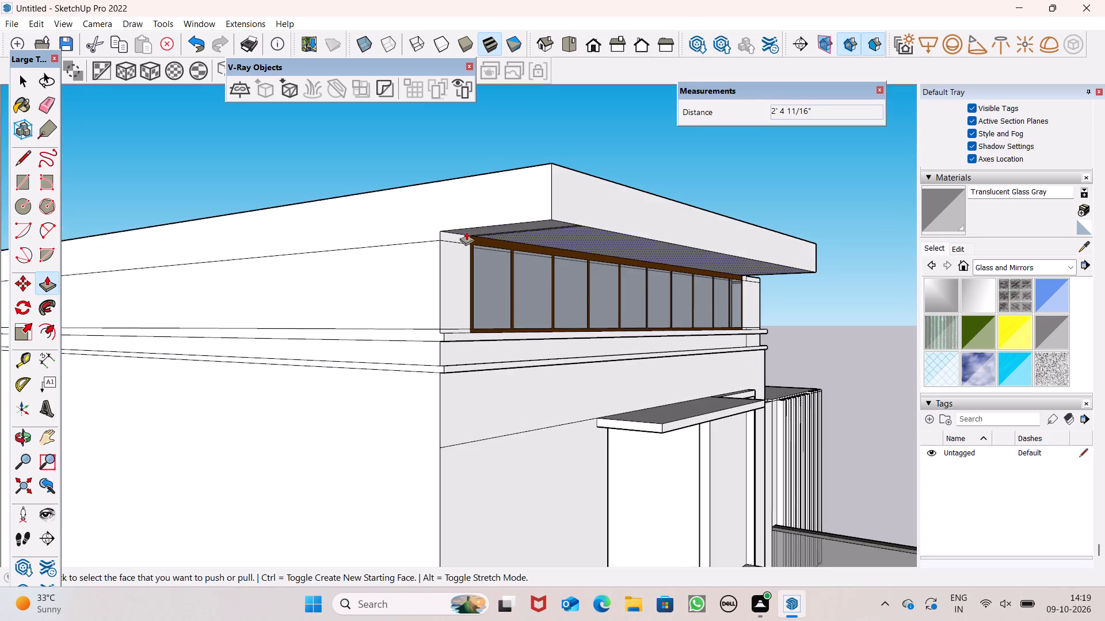
middle_click_drag(470, 240, 523, 280)
scroll(532, 231, "down", 9)
scroll(180, 233, "up", 6)
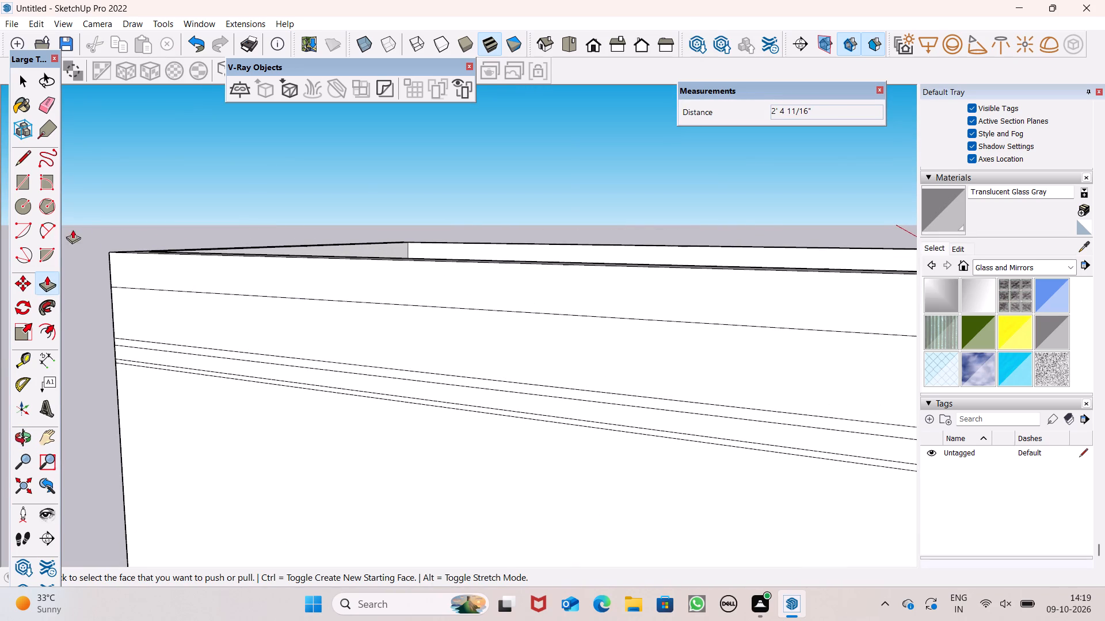
left_click(44, 110)
scroll(154, 250, "down", 2)
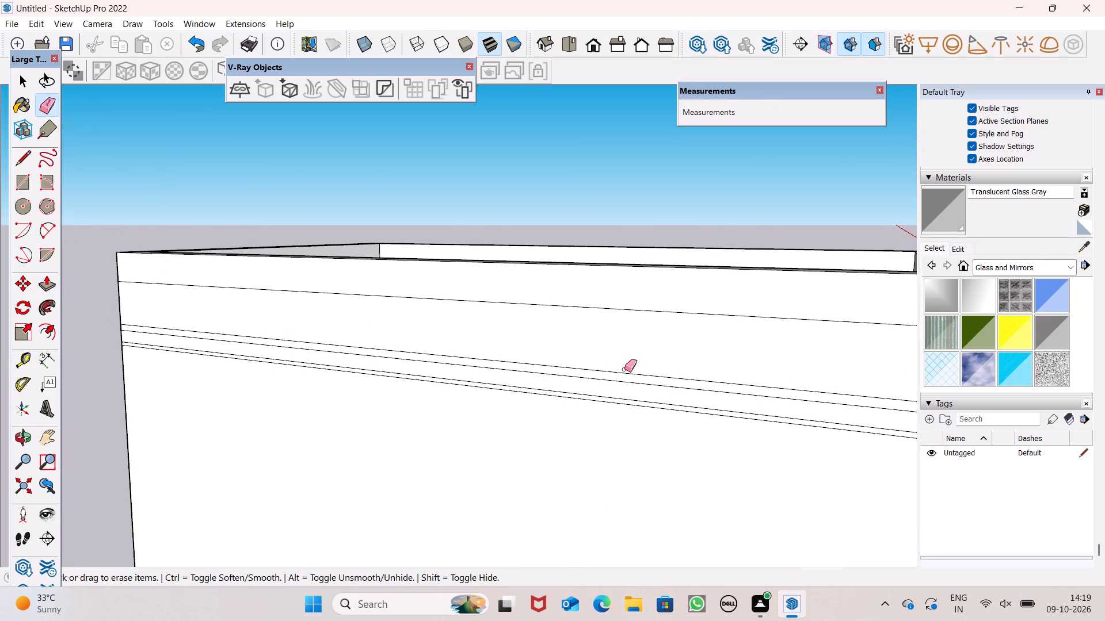
left_click_drag(620, 308, 619, 317)
Draw a line about 26' 11 1/16" long across the blank side wall, from the front overhang's lower inner corner to the back edge.
scroll(355, 236, "down", 3)
middle_click_drag(488, 348, 538, 386)
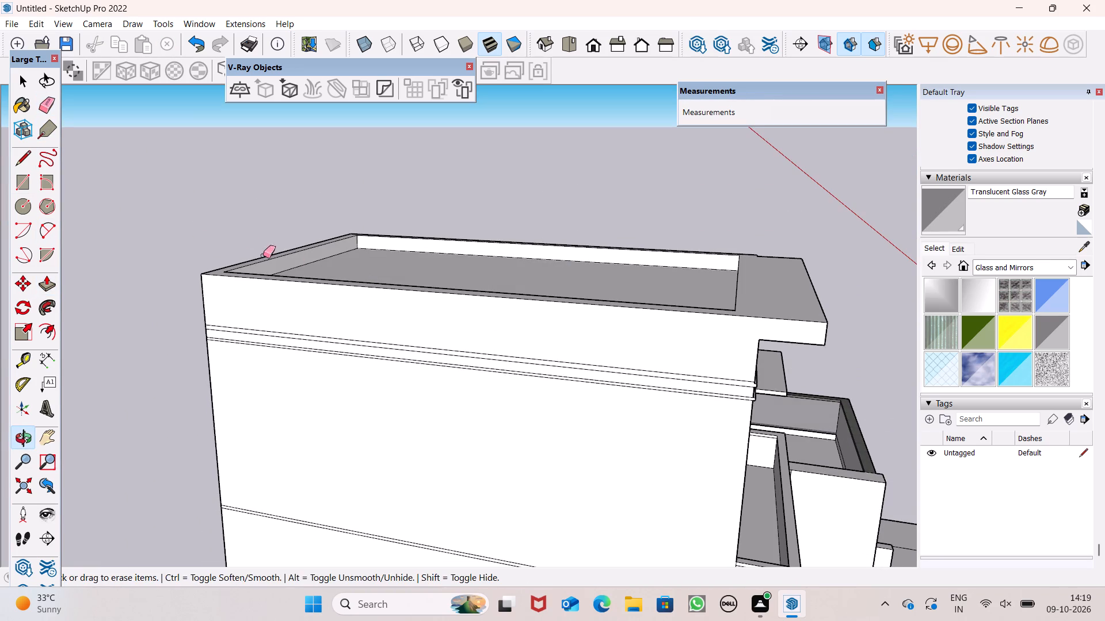
left_click(27, 159)
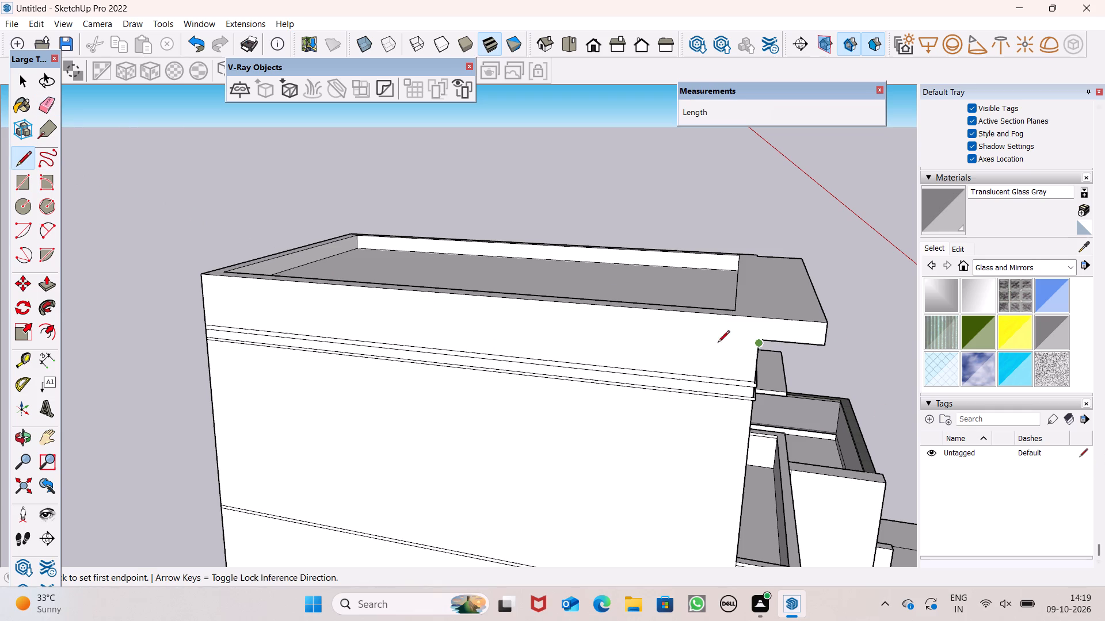
left_click(759, 341)
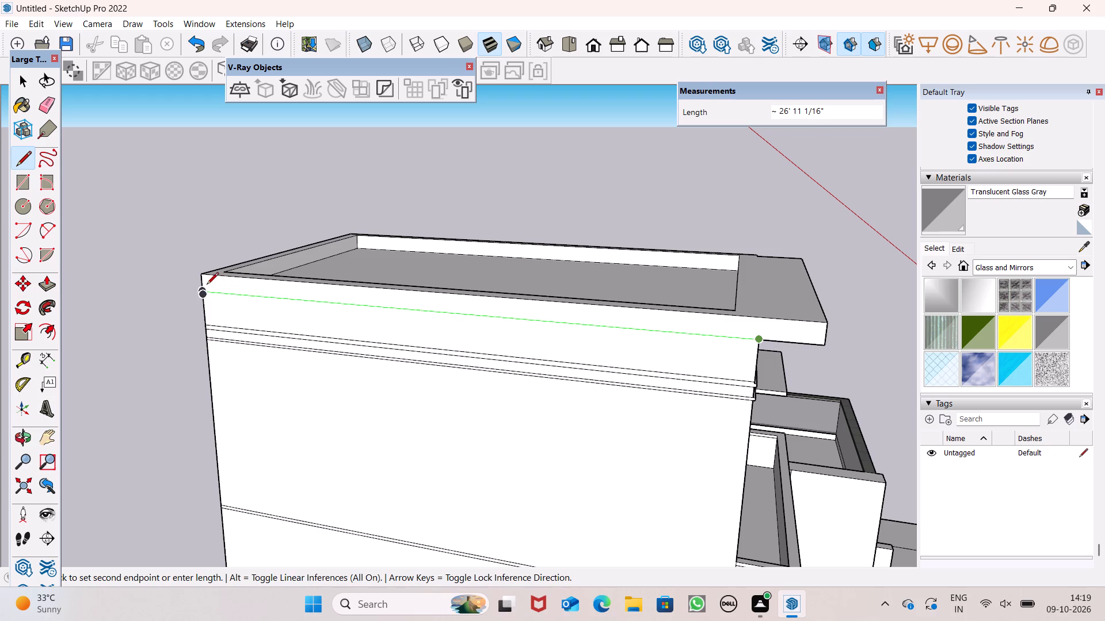
left_click(206, 284)
key("space")
key("space")
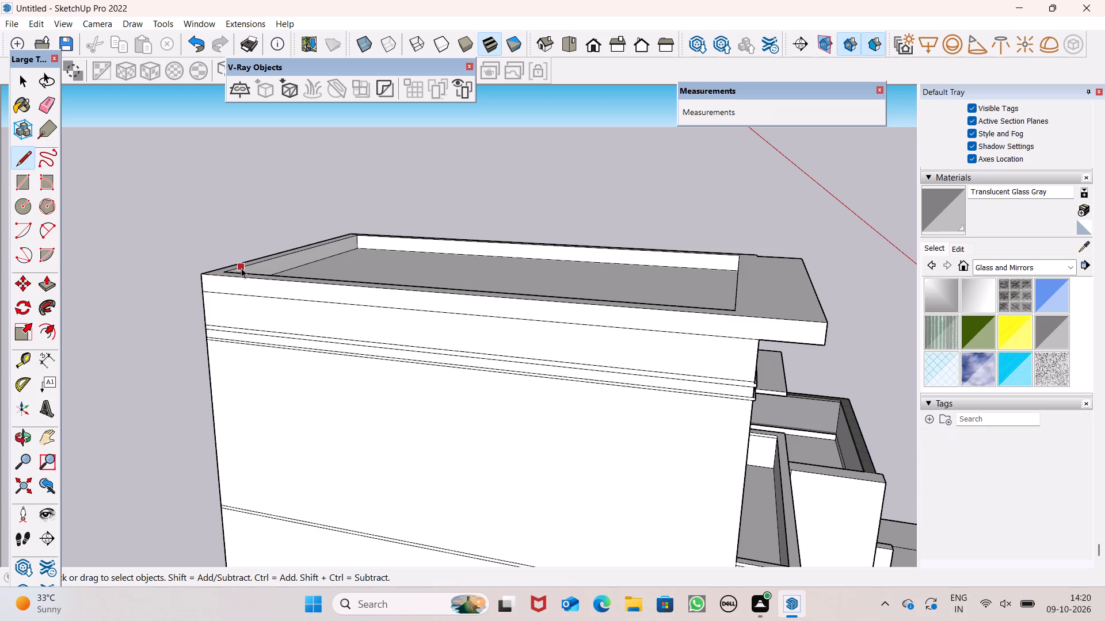
Push/Pull the strip above the new line on the side wall outward about 2' 3 9/16" as a side overhang.
left_click(46, 284)
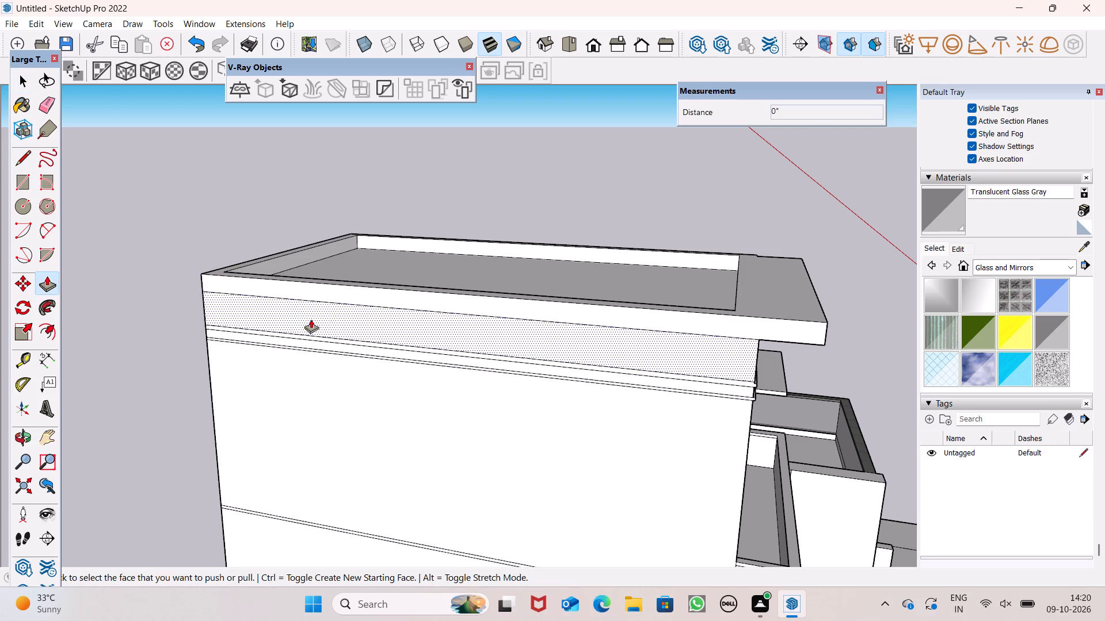
left_click_drag(346, 296, 324, 311)
Examine the roof's front and side overhangs against the whole house, including from below.
scroll(326, 249, "down", 1)
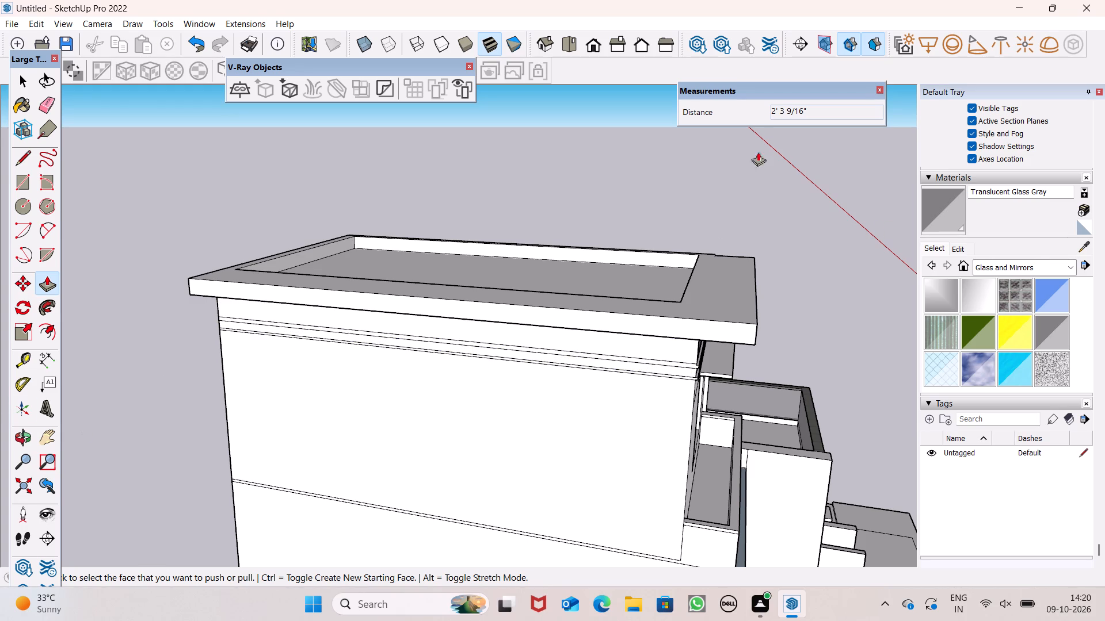
scroll(407, 244, "down", 2)
middle_click_drag(452, 317, 346, 285)
middle_click(349, 285)
scroll(376, 241, "down", 3)
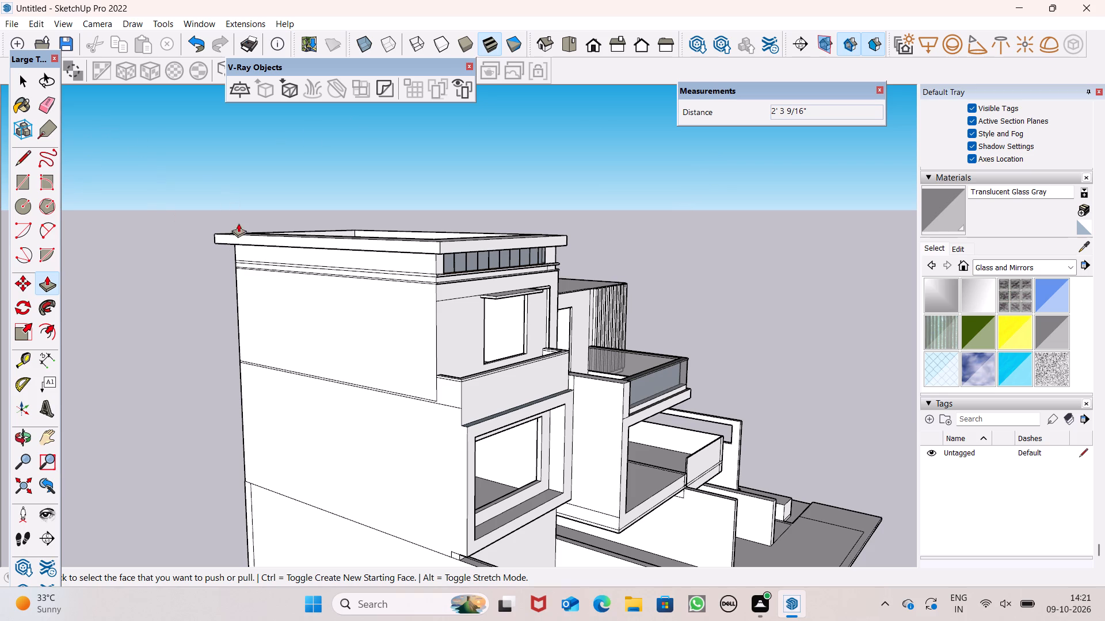
scroll(268, 212, "down", 2)
middle_click_drag(497, 339, 369, 237)
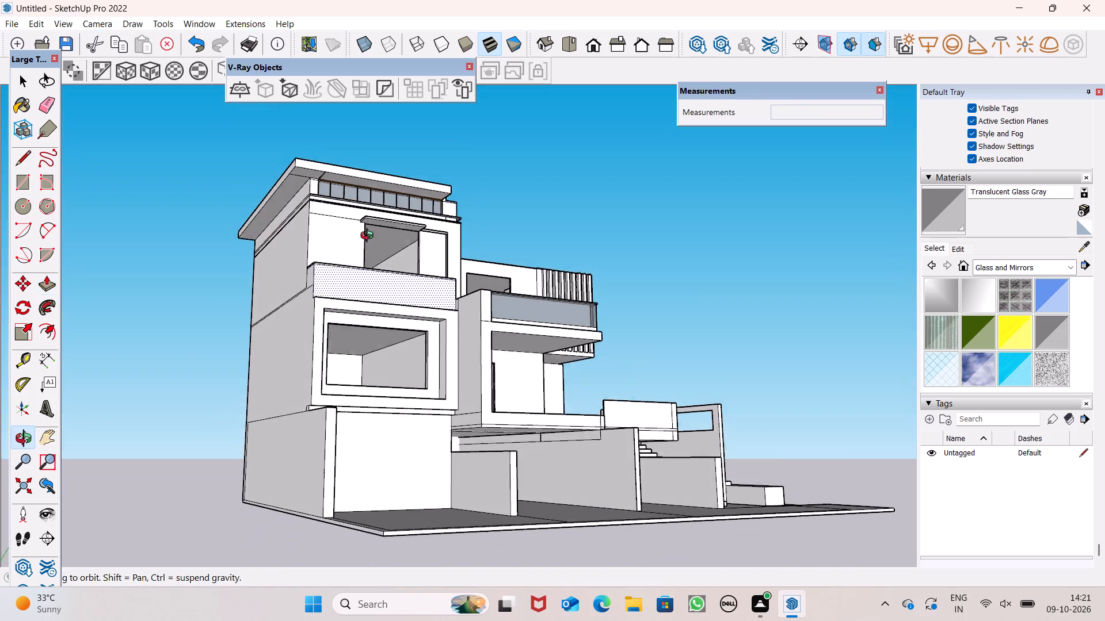
middle_click_drag(369, 237, 372, 218)
scroll(303, 134, "up", 4)
scroll(246, 70, "up", 1)
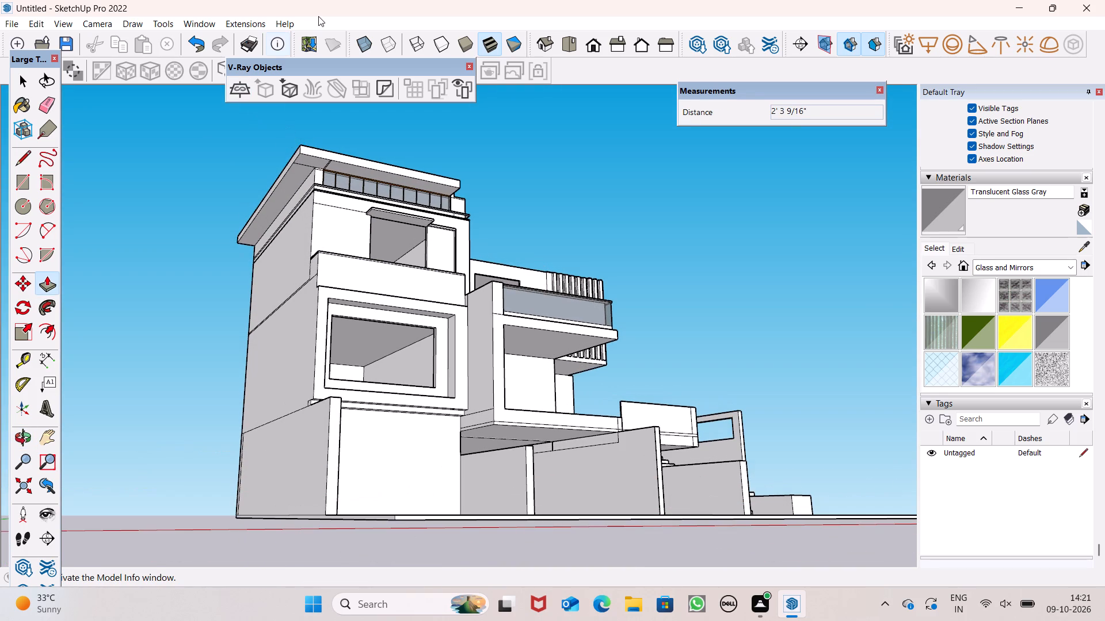
scroll(319, 15, "up", 11)
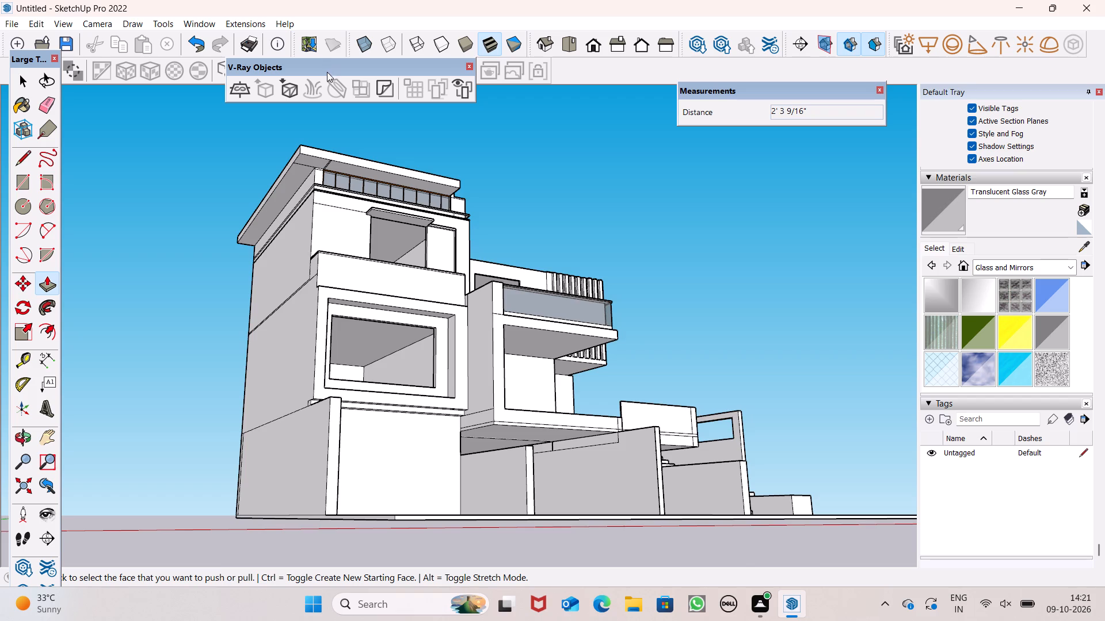
scroll(355, 119, "up", 4)
scroll(365, 183, "up", 1)
middle_click_drag(365, 182, 372, 132)
scroll(354, 164, "up", 1)
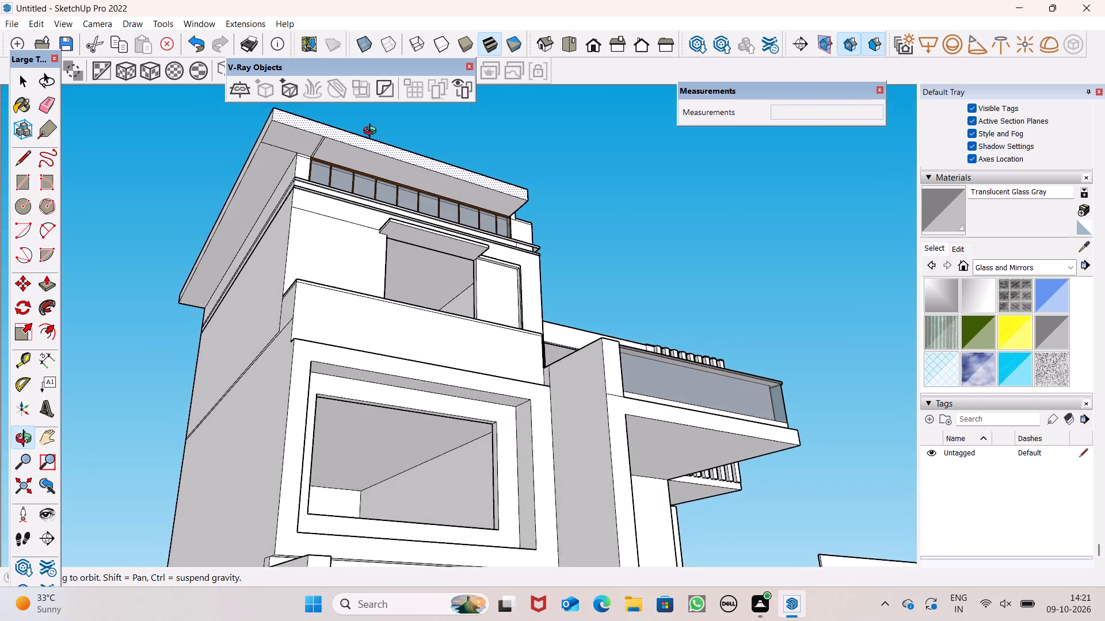
middle_click_drag(372, 132, 367, 128)
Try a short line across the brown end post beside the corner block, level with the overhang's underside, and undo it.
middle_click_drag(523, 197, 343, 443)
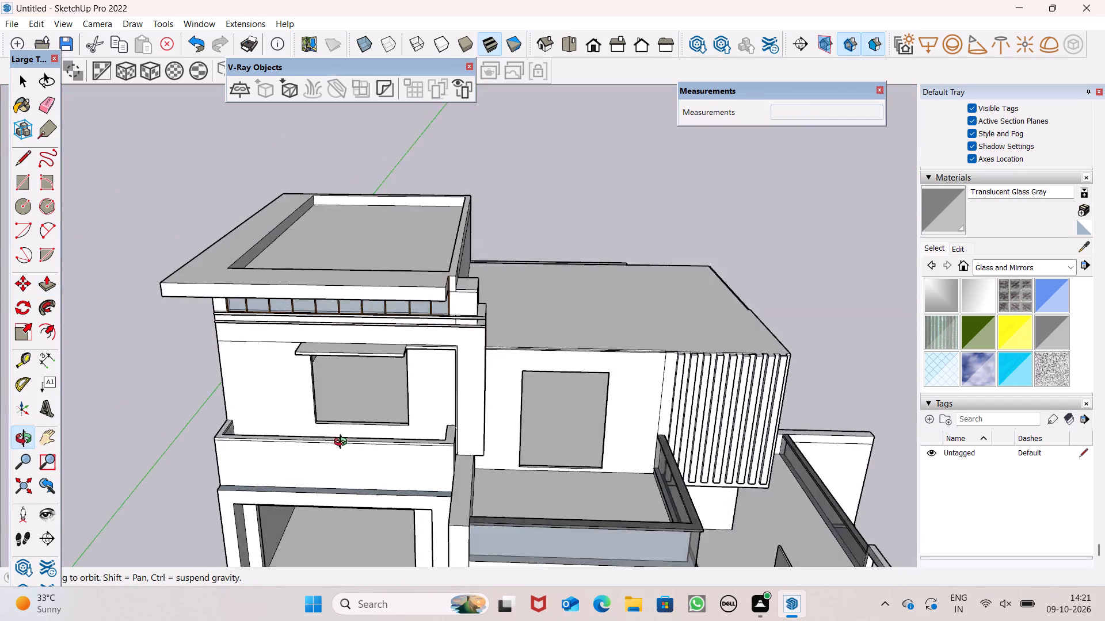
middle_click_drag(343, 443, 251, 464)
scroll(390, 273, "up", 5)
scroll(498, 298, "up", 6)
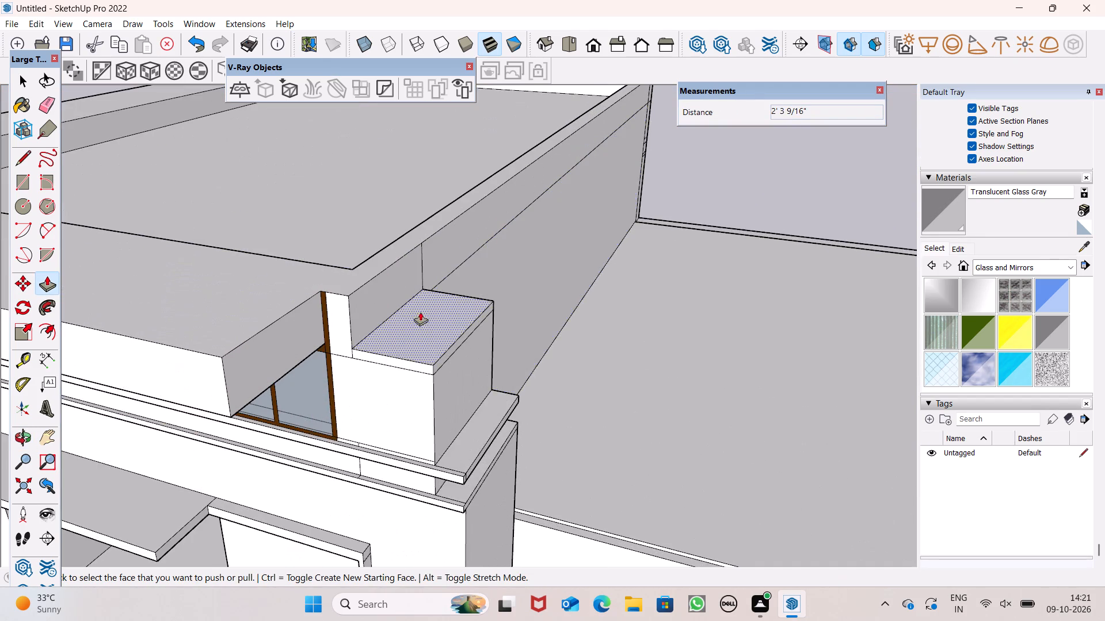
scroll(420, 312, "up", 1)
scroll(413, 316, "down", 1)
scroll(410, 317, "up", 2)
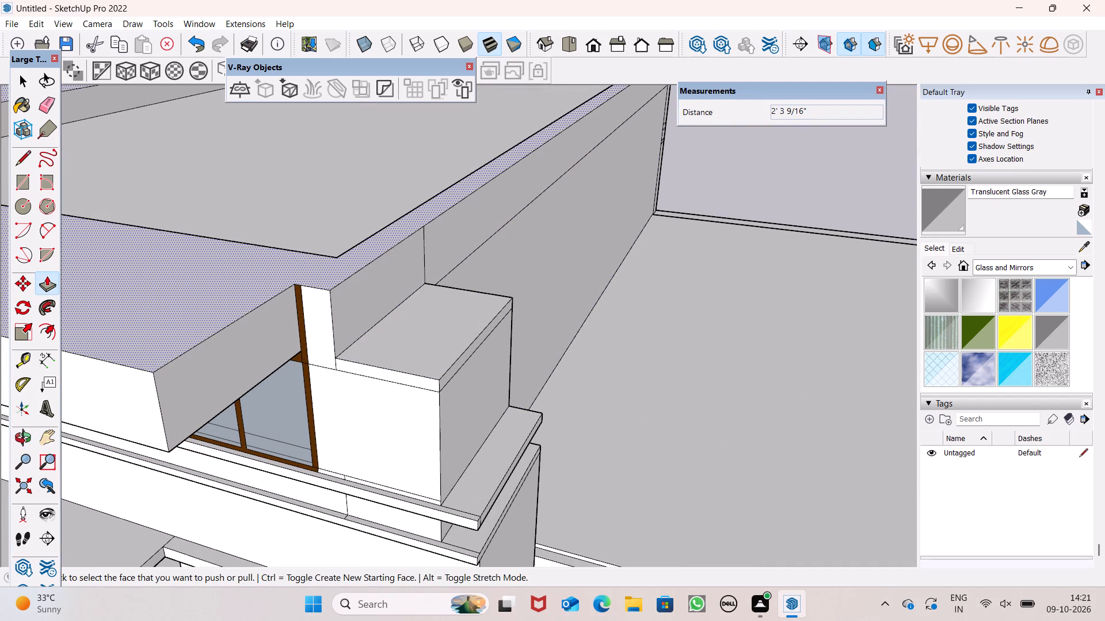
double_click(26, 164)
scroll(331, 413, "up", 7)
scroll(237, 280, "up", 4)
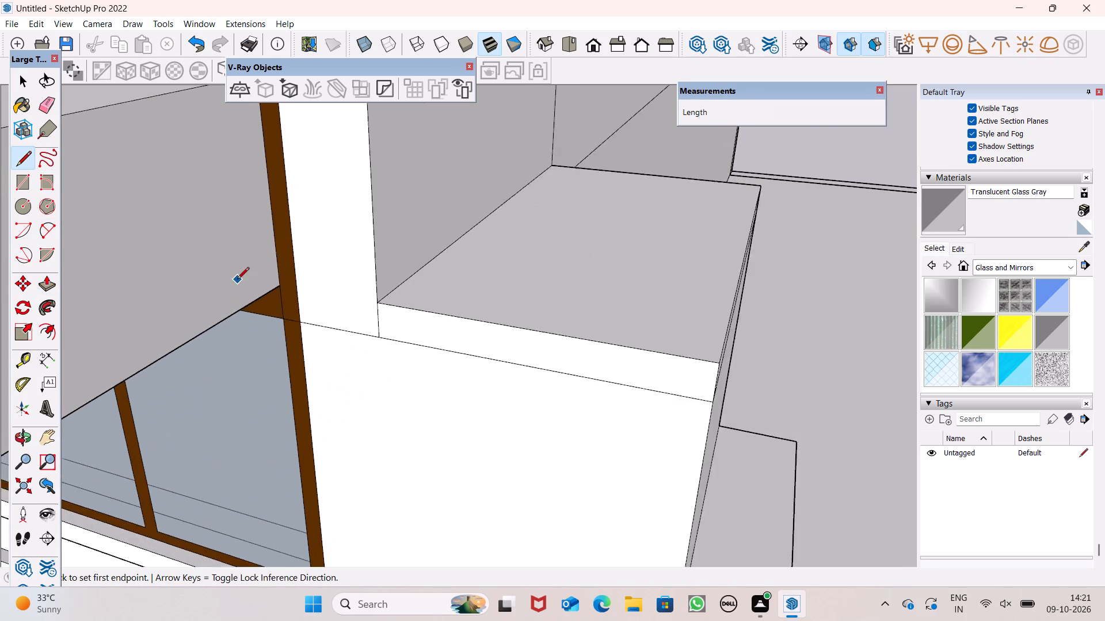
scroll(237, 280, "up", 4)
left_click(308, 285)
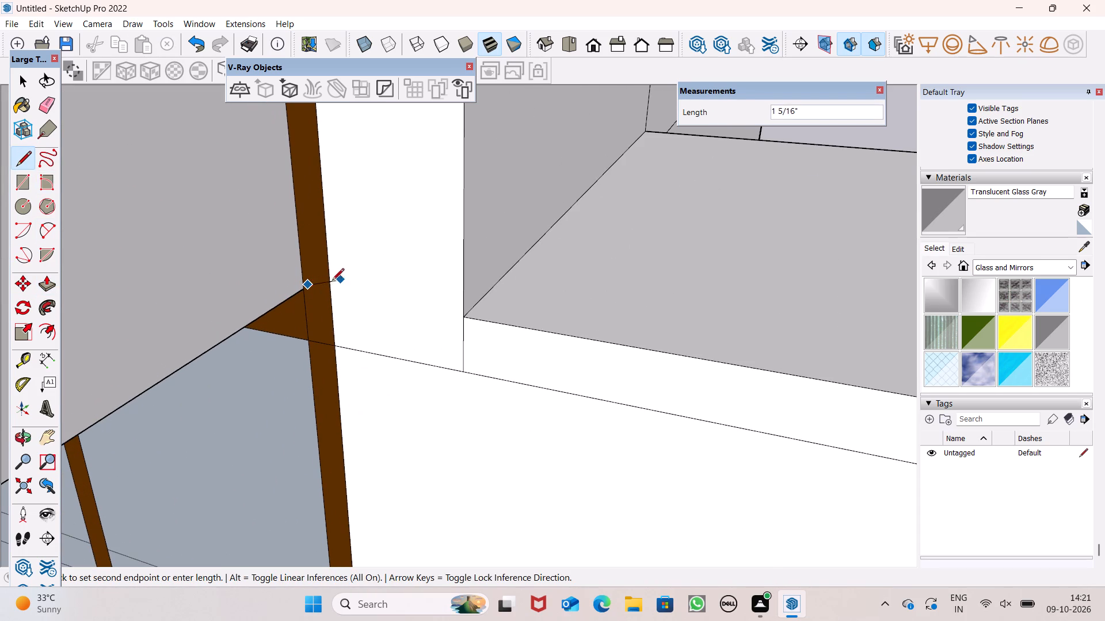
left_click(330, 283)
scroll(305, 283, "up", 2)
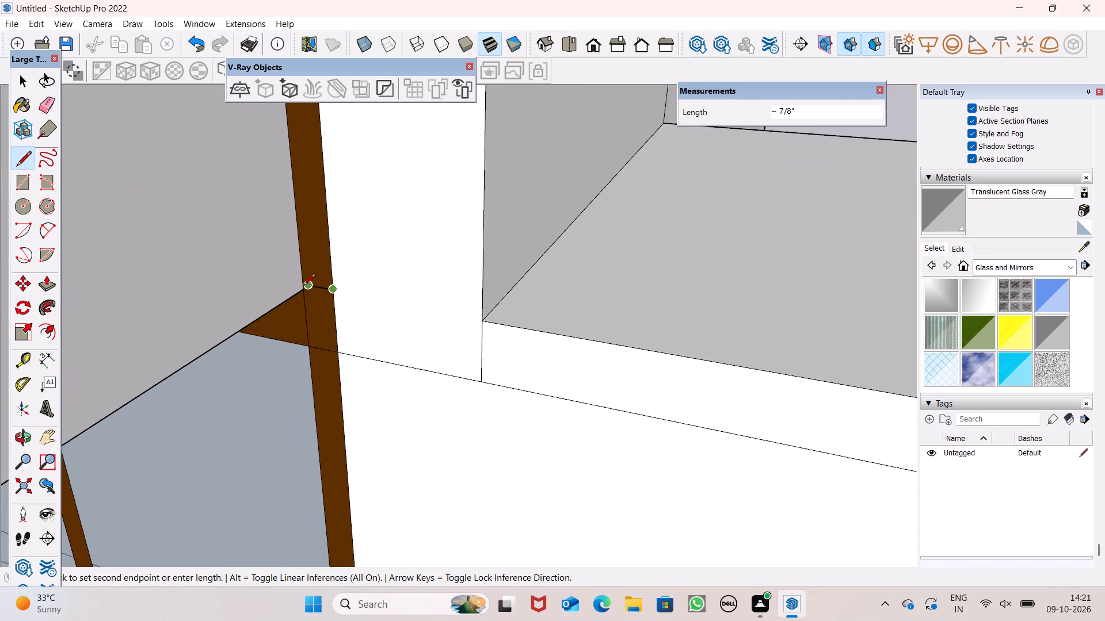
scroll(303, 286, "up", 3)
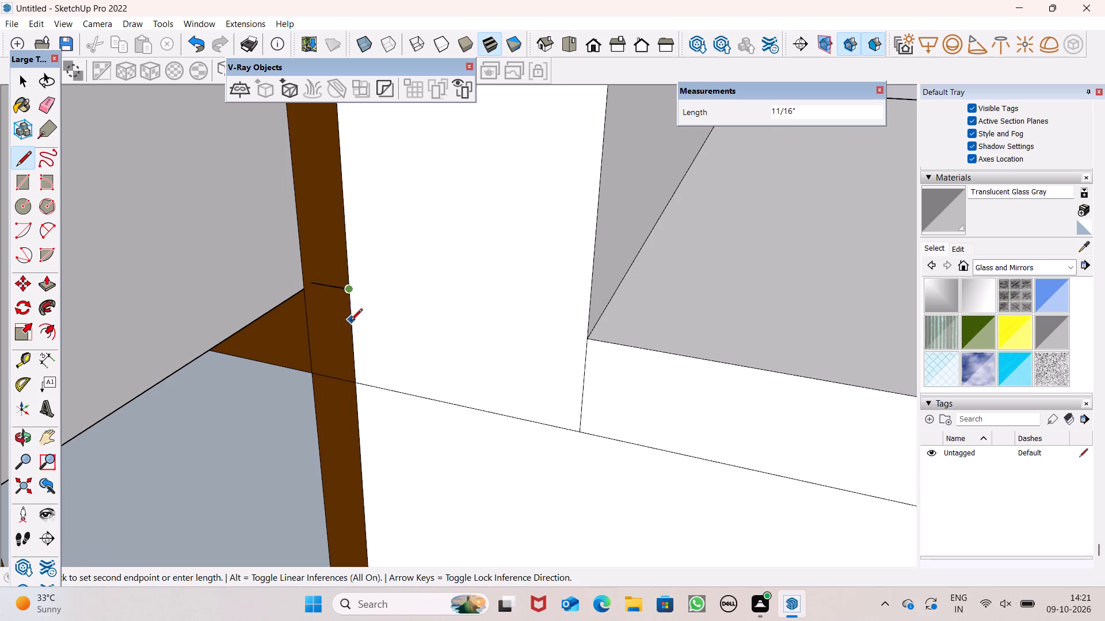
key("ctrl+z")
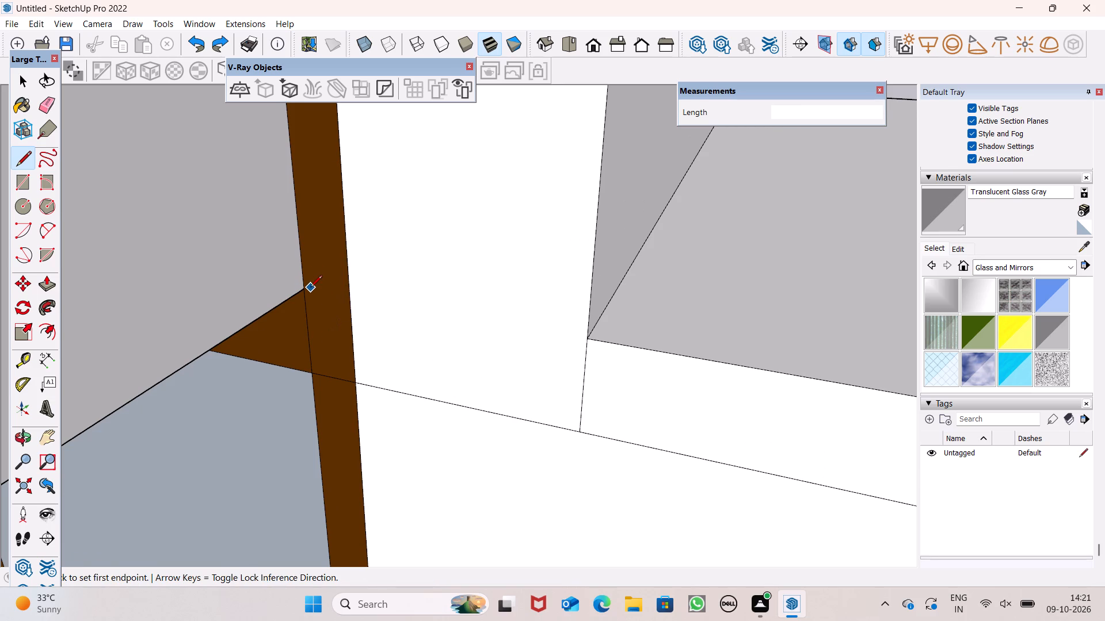
Draw a line about 1 1/8" long across the brown end post beside the corner block, level with the front overhang's underside.
scroll(307, 289, "down", 1)
scroll(307, 289, "up", 7)
left_click_drag(303, 290, 319, 294)
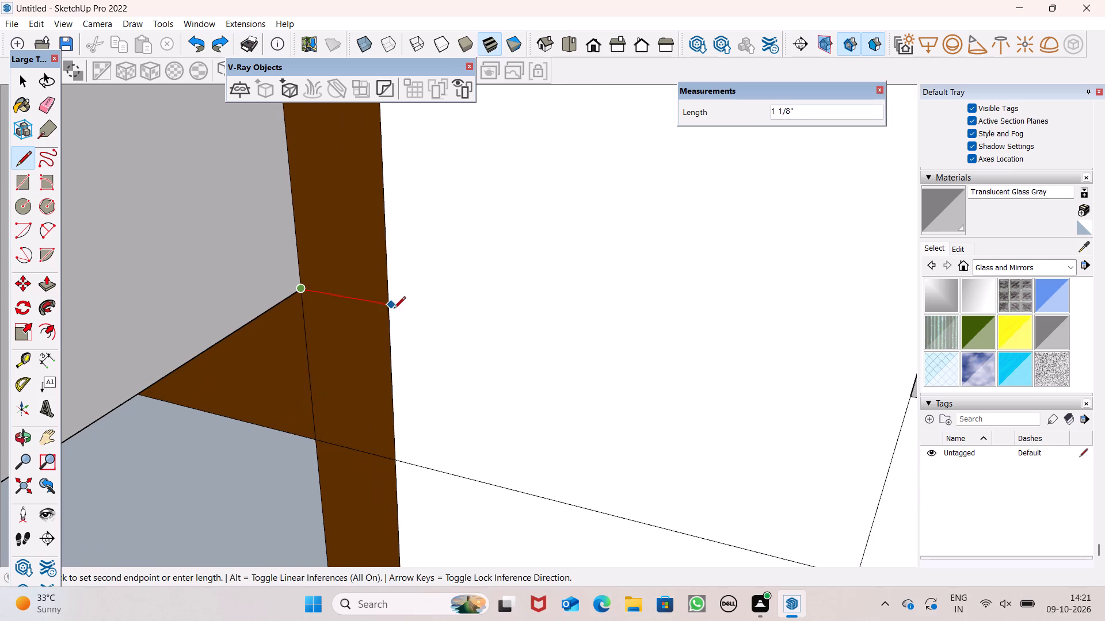
left_click(387, 305)
scroll(432, 247, "down", 2)
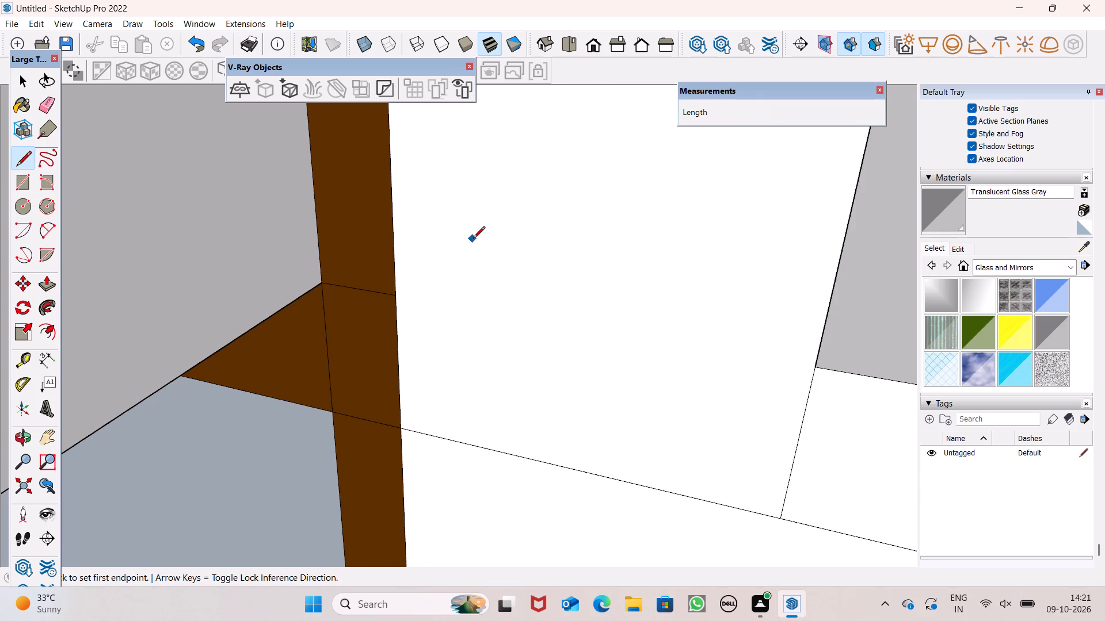
scroll(477, 239, "down", 18)
scroll(491, 306, "down", 2)
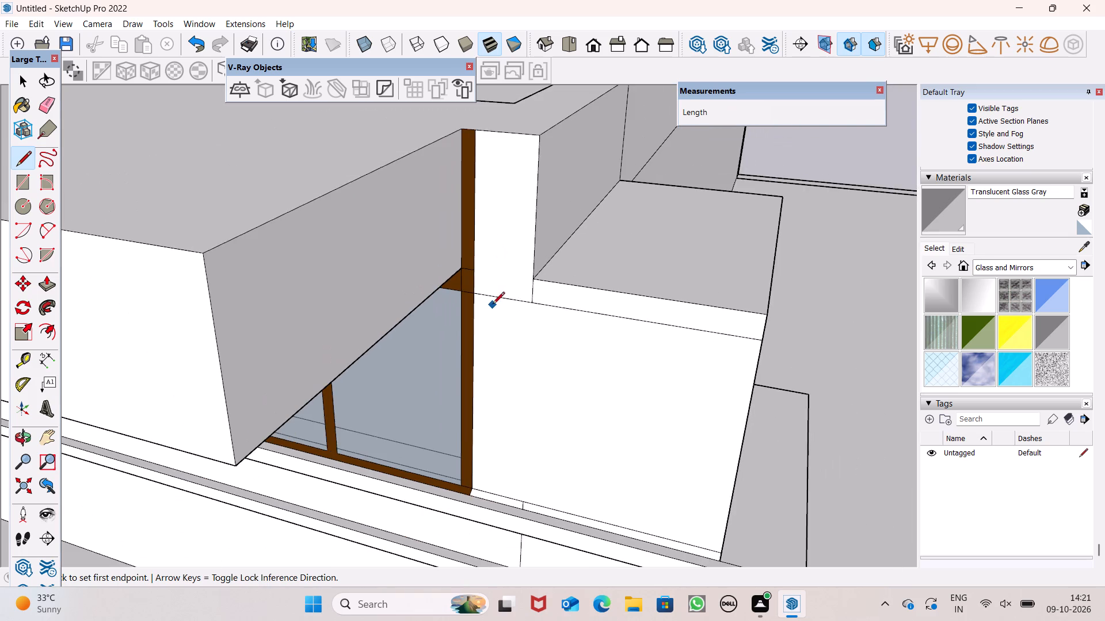
scroll(491, 320, "down", 3)
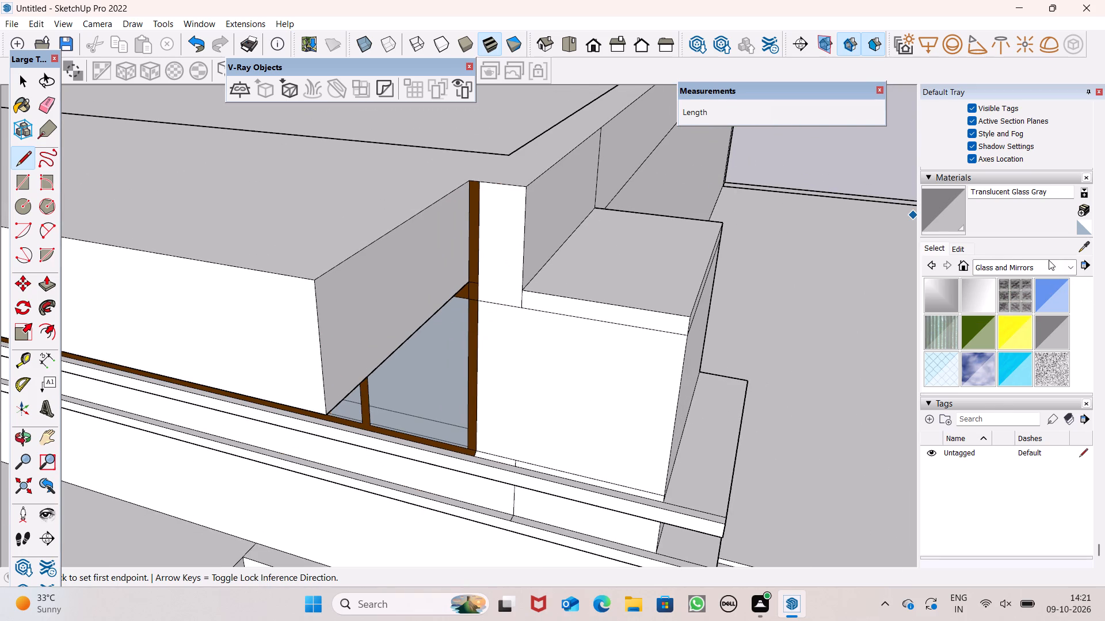
Paint the part of the brown end post above the new line white with Color M00 from the Colors collection.
left_click(1049, 260)
left_click(1020, 315)
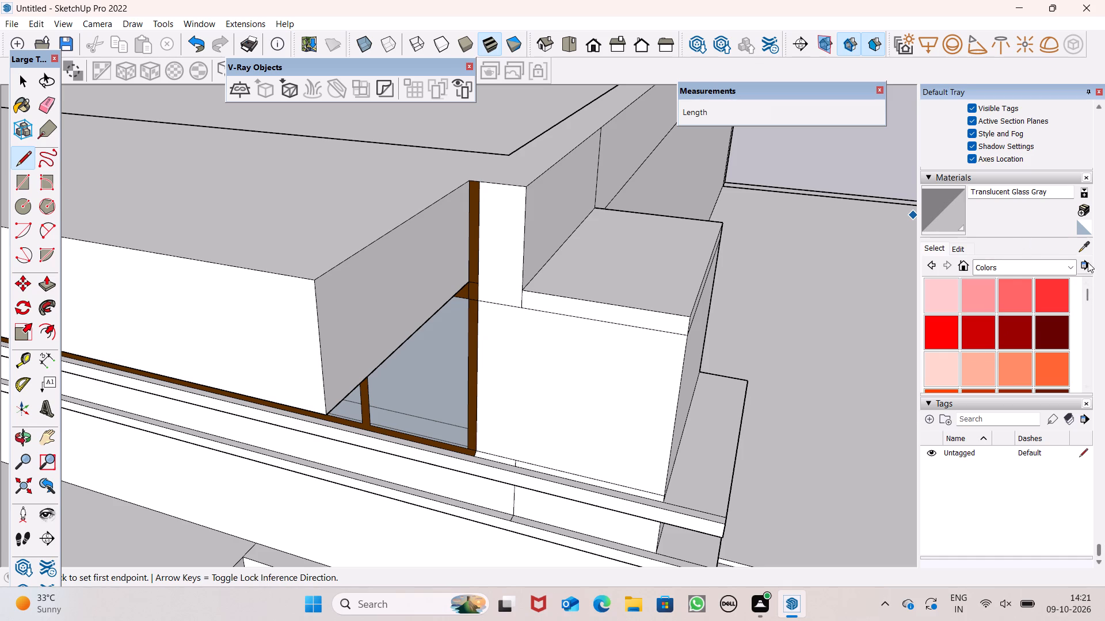
scroll(987, 289, "down", 4)
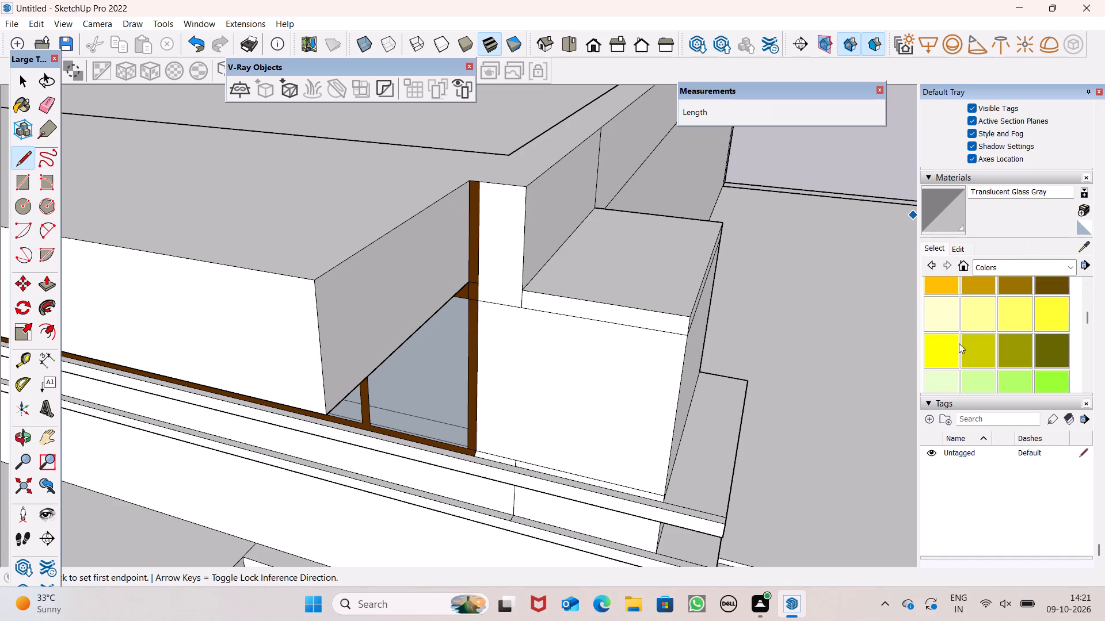
scroll(959, 343, "down", 9)
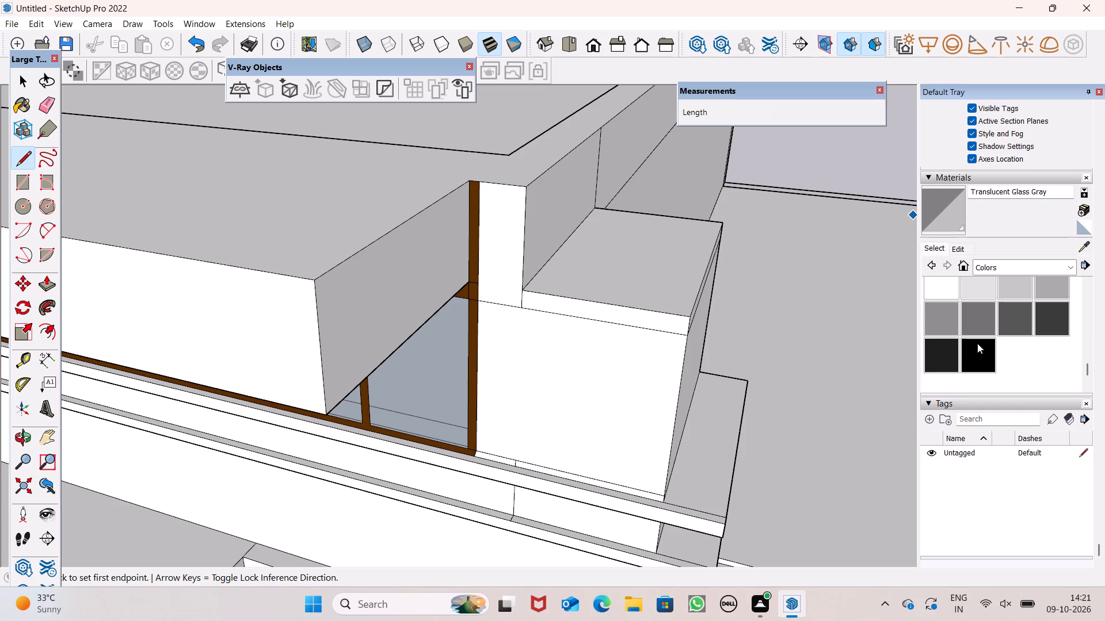
left_click(937, 289)
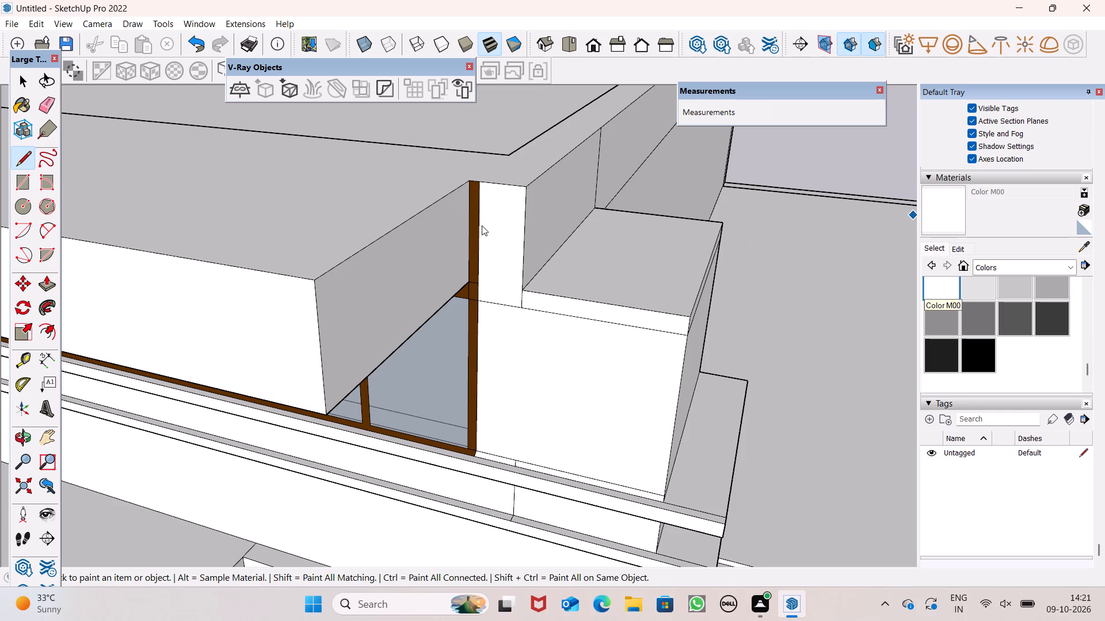
scroll(458, 222, "up", 5)
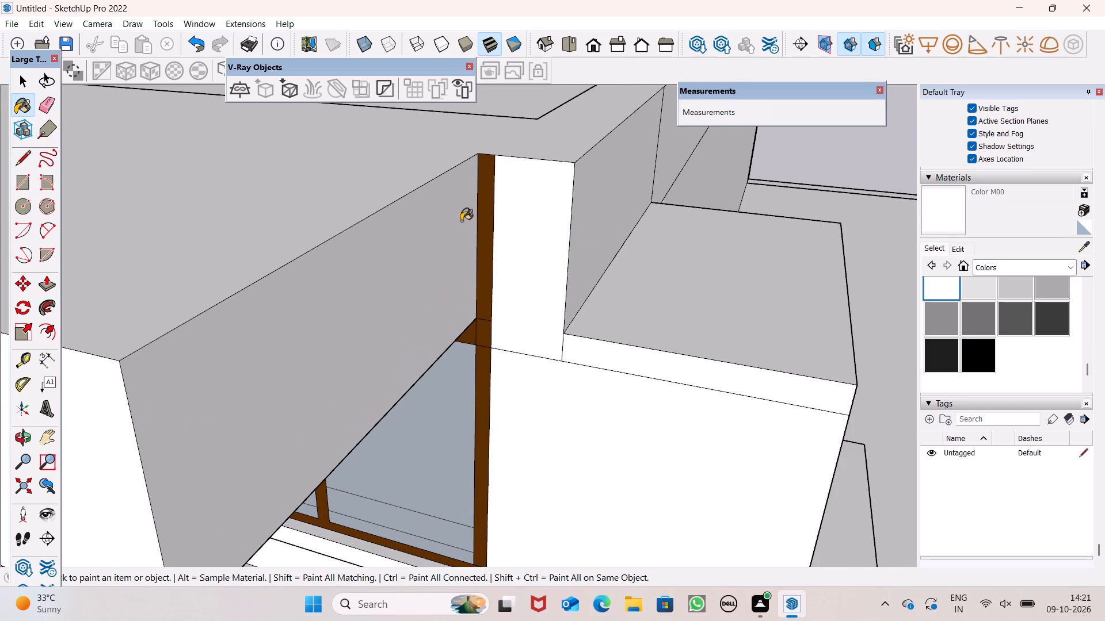
left_click(482, 198)
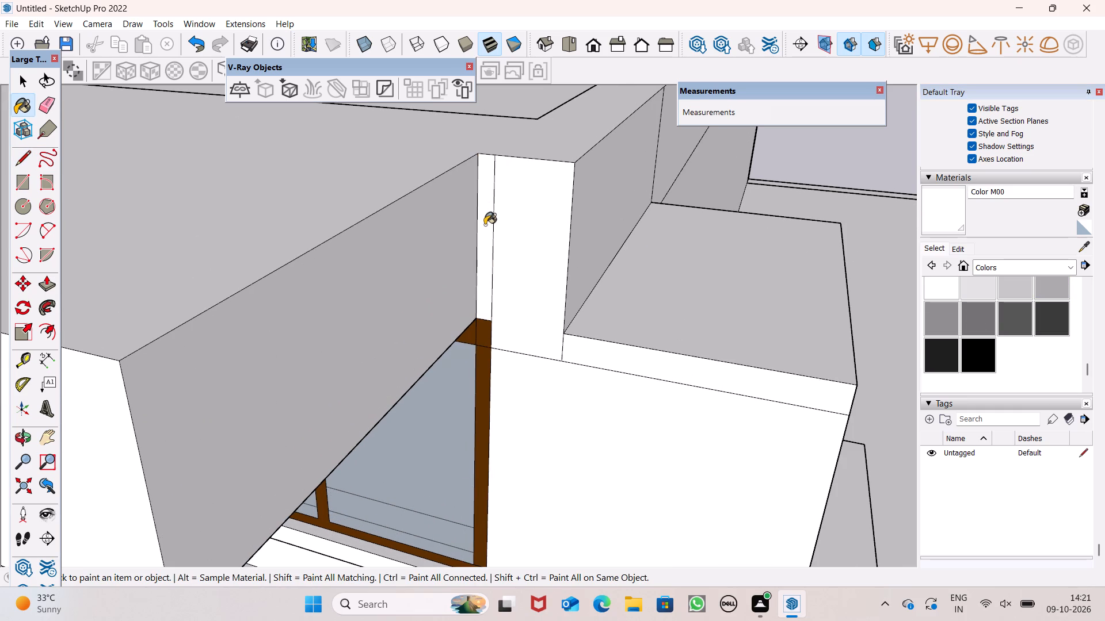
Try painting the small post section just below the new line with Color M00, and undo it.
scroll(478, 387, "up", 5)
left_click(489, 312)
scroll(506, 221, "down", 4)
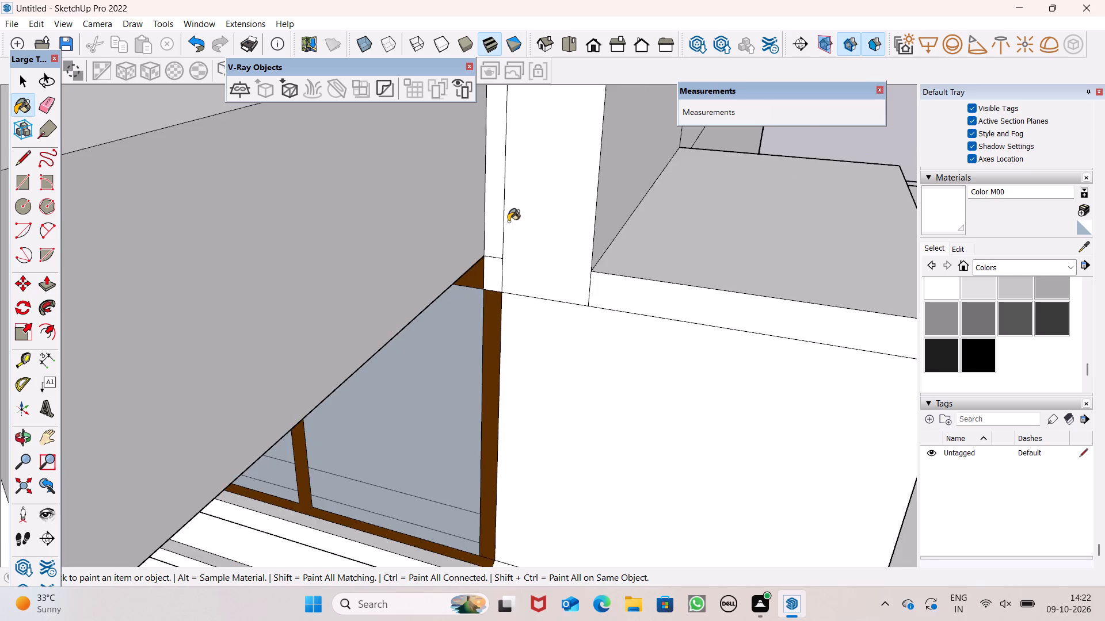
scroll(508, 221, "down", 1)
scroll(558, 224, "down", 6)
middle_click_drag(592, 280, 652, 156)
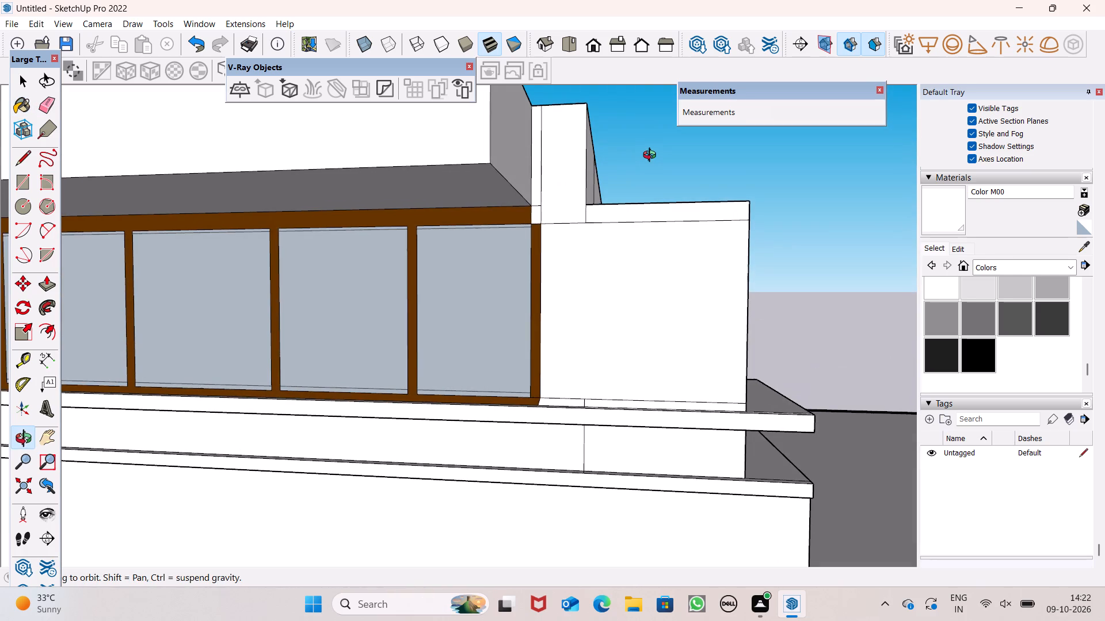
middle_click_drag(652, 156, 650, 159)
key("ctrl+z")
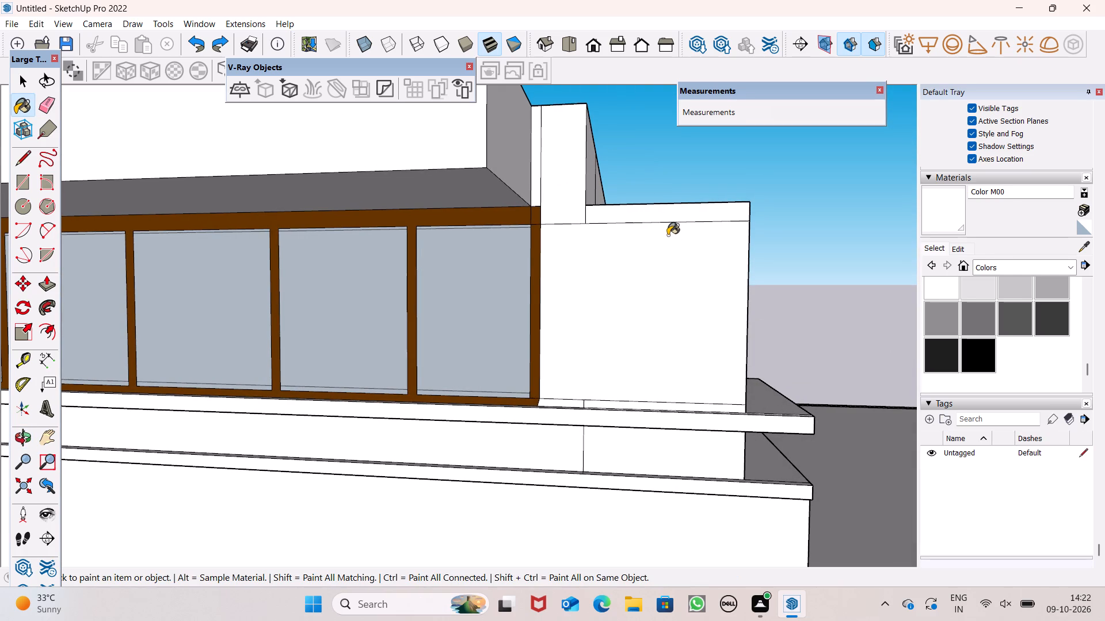
Erase the vertical edge between the whitened post strip and the front face of the side overhang.
key("space")
scroll(647, 246, "up", 1)
scroll(647, 248, "down", 3)
middle_click_drag(643, 256, 617, 384)
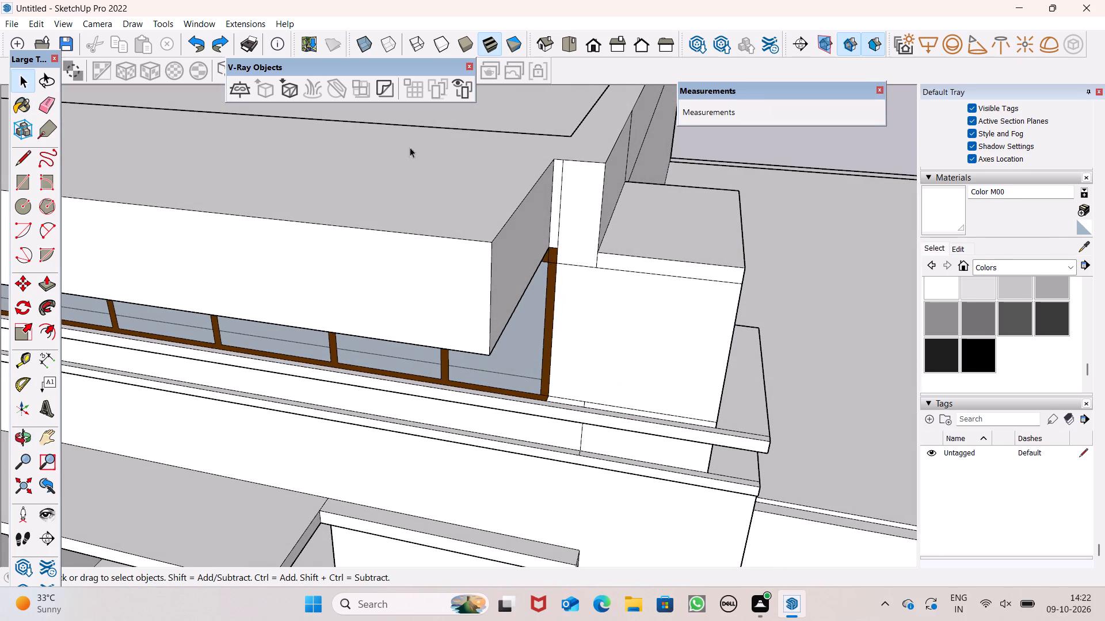
left_click(44, 101)
scroll(586, 235, "up", 2)
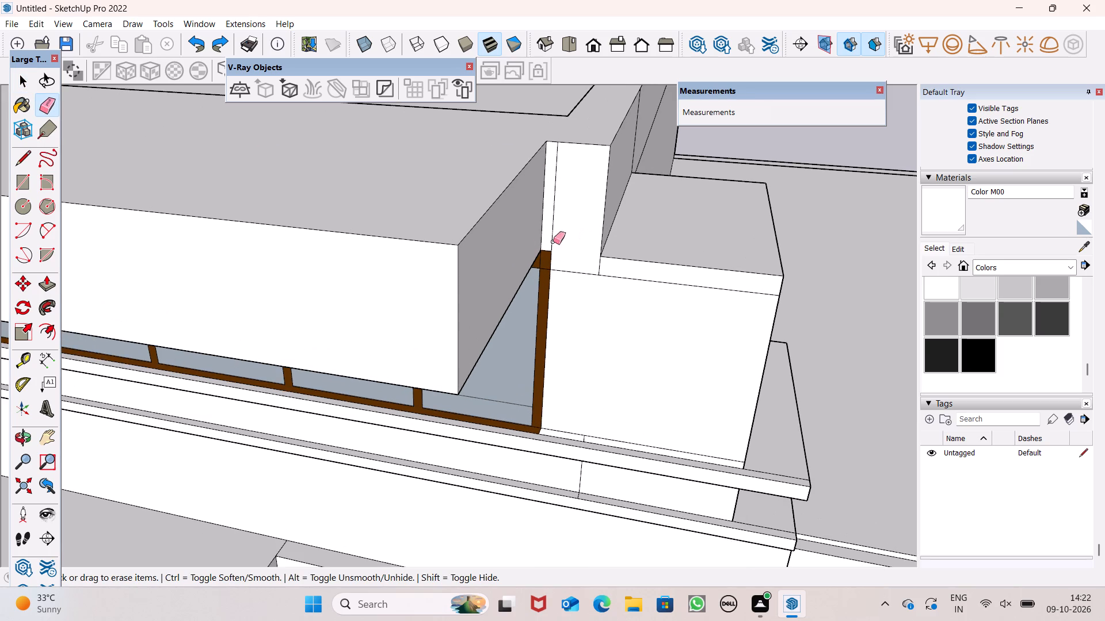
scroll(569, 224, "up", 1)
scroll(565, 219, "down", 1)
left_click(552, 215)
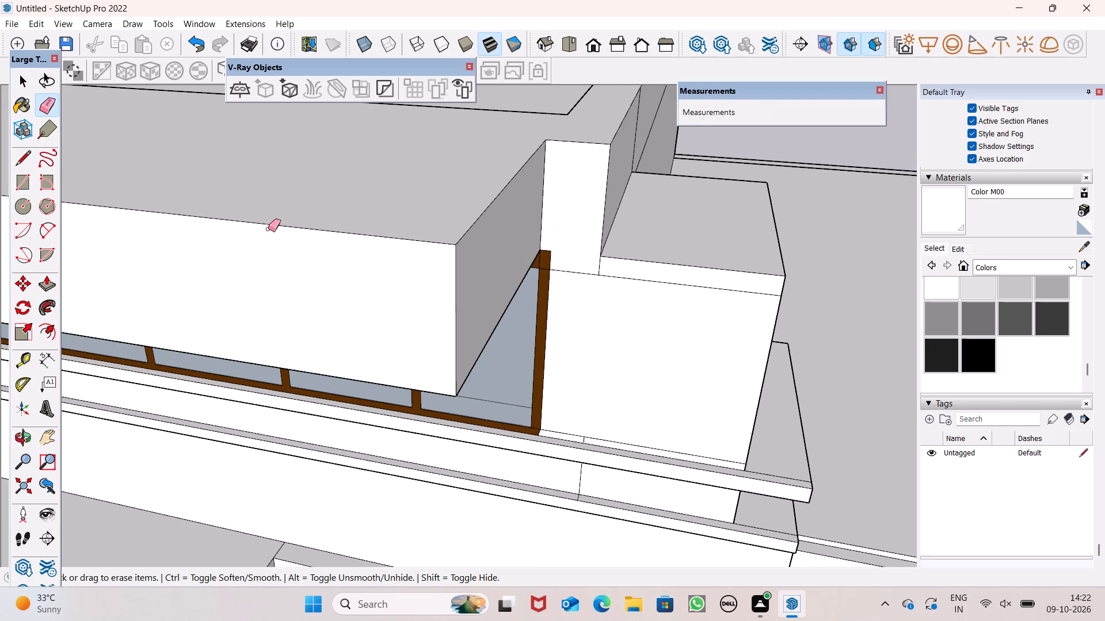
Draw a line about 4 15/16" long from the brown post to the side overhang's lower corner, and erase the short vertical edge below it.
left_click(21, 152)
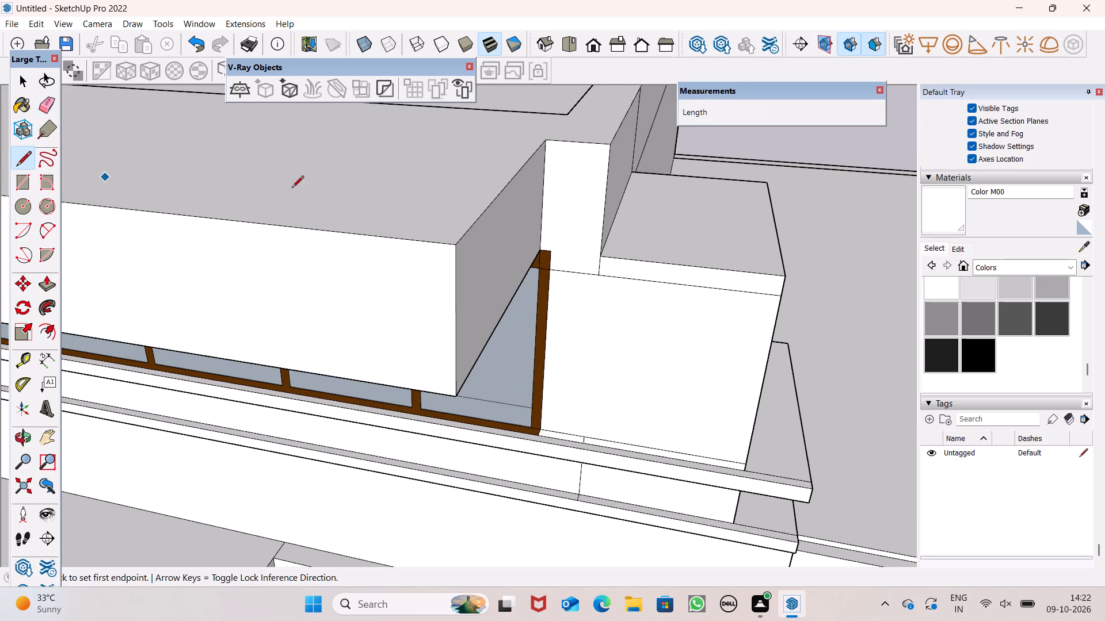
left_click(548, 258)
left_click(601, 251)
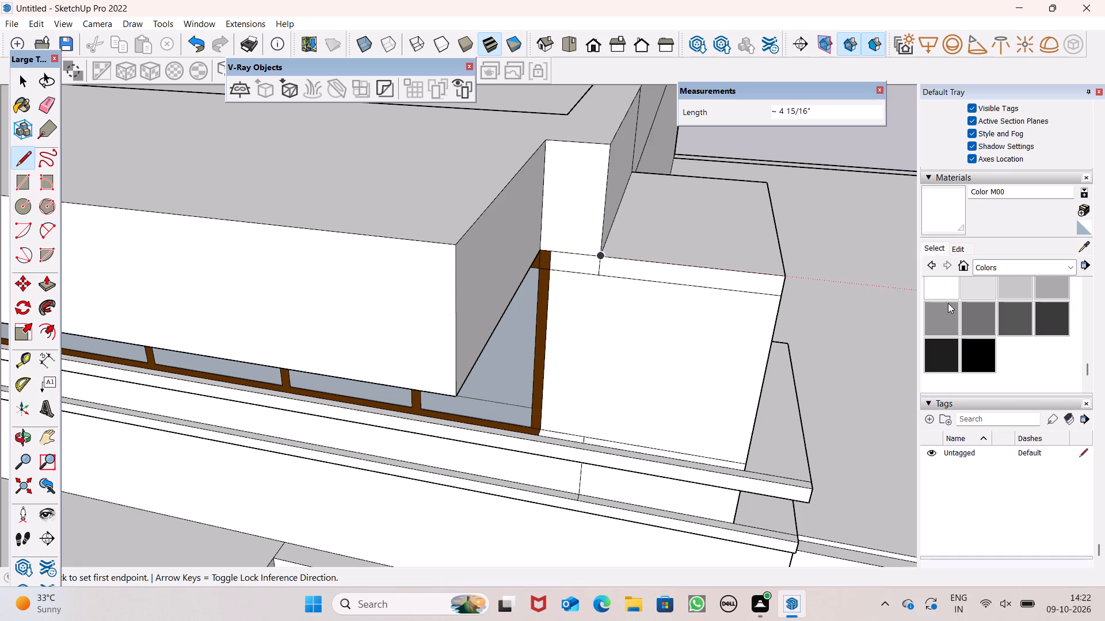
left_click(55, 107)
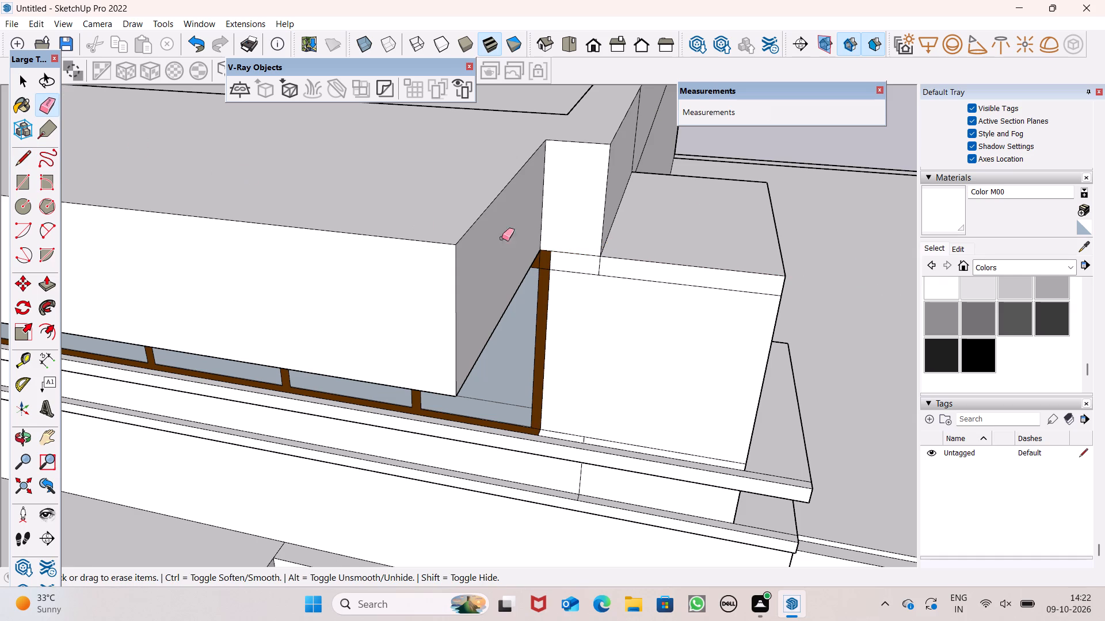
left_click_drag(605, 270, 589, 270)
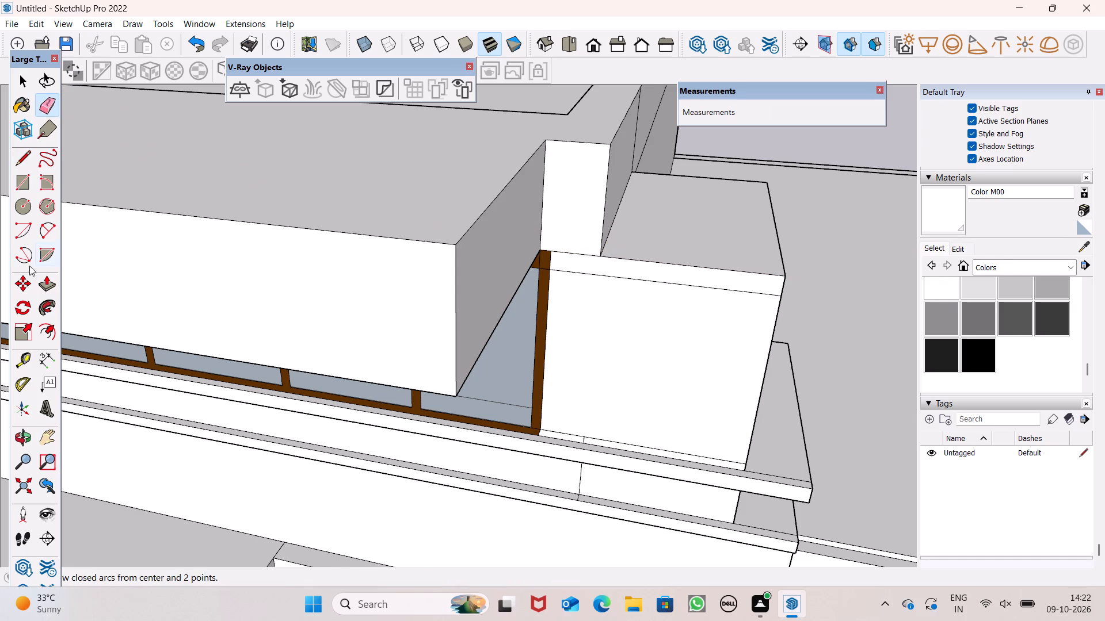
Push/Pull the narrow front face of the side overhang forward 2' 4 11/16", flush with the front overhang.
left_click(48, 282)
left_click_drag(558, 227, 449, 335)
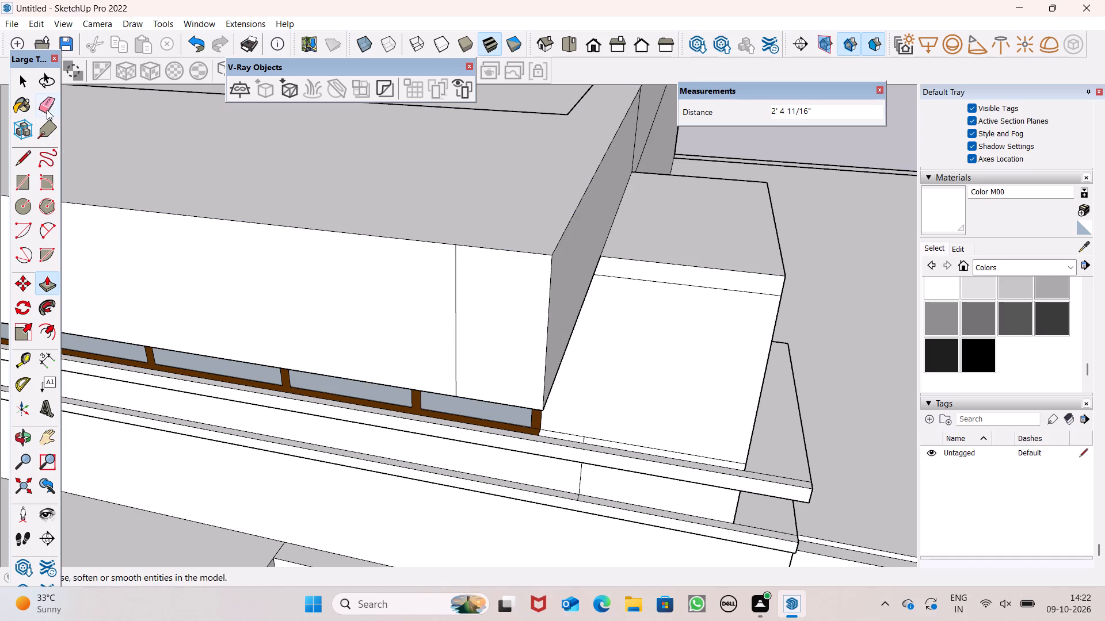
Erase the vertical seam on the front overhang's face where the extended corner piece joins it.
left_click(47, 110)
left_click_drag(477, 332, 445, 332)
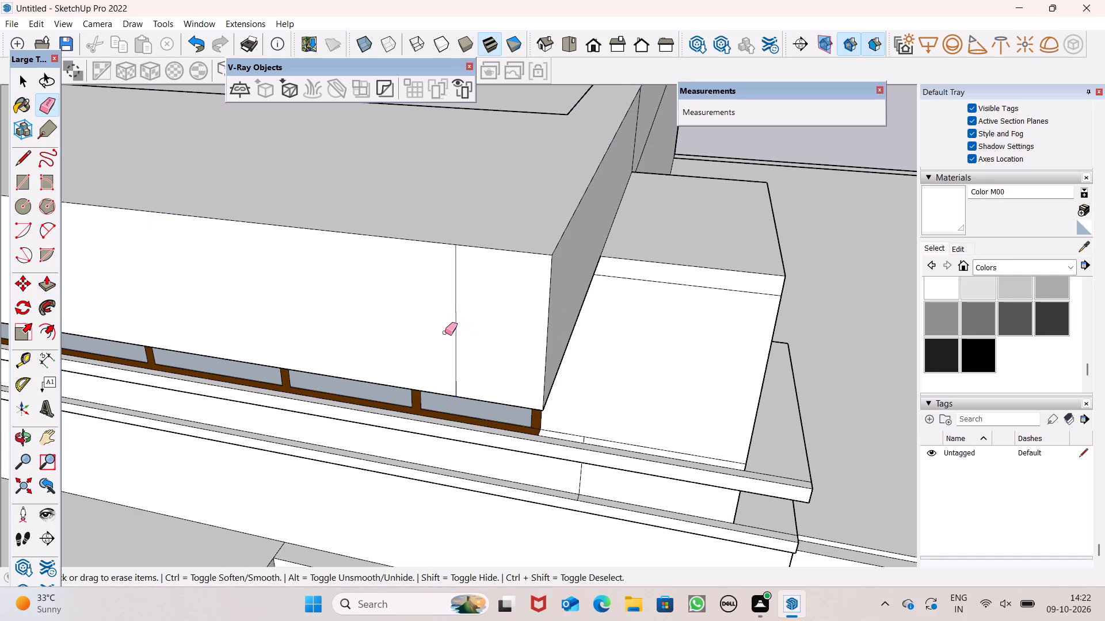
left_click_drag(445, 332, 445, 332)
scroll(661, 251, "down", 1)
scroll(661, 254, "up", 1)
scroll(661, 254, "down", 2)
Erase the two seam lines on the overhang's underside near the extended corner above the brown post.
middle_click_drag(667, 290, 720, 111)
scroll(745, 198, "down", 3)
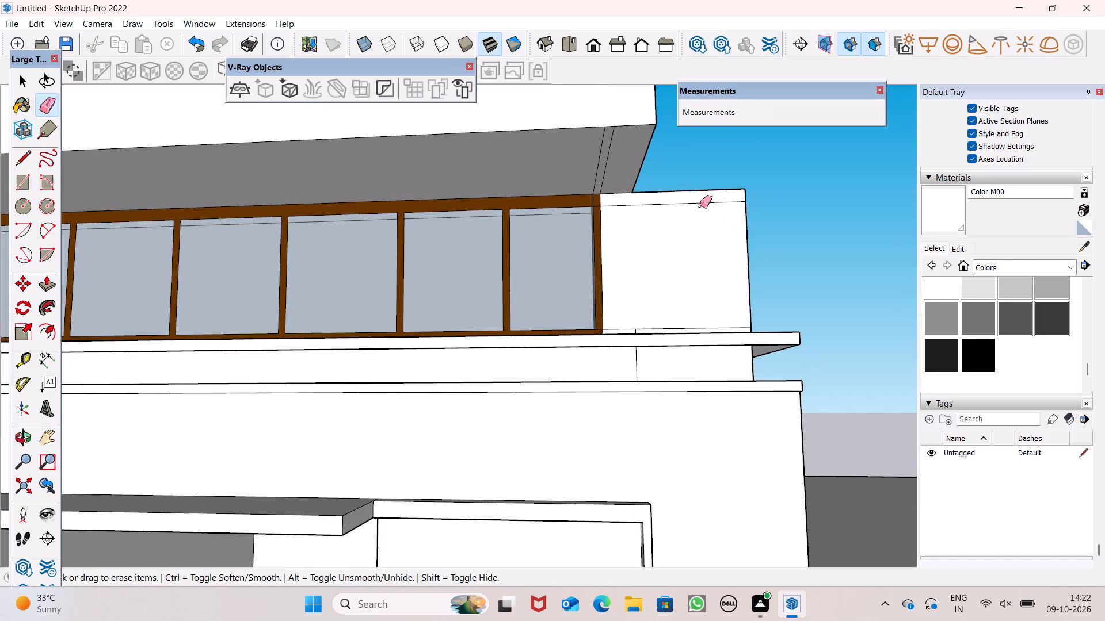
middle_click_drag(704, 195, 699, 132)
left_click_drag(616, 138, 601, 143)
left_click_drag(620, 143, 607, 148)
Erase the leftover seam lines on the overhang's underside at the opposite end of the glazed band.
scroll(658, 186, "down", 7)
scroll(227, 207, "up", 7)
scroll(180, 195, "up", 6)
scroll(180, 196, "down", 1)
scroll(180, 196, "up", 1)
left_click_drag(180, 197, 177, 214)
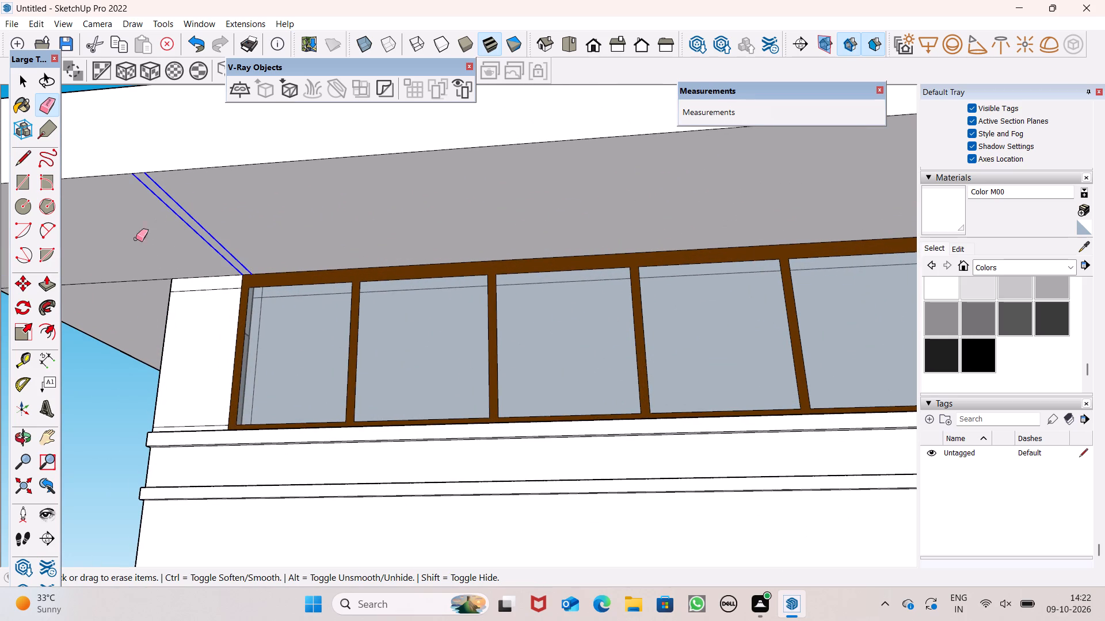
left_click_drag(116, 281, 119, 287)
scroll(311, 261, "down", 6)
scroll(479, 226, "down", 6)
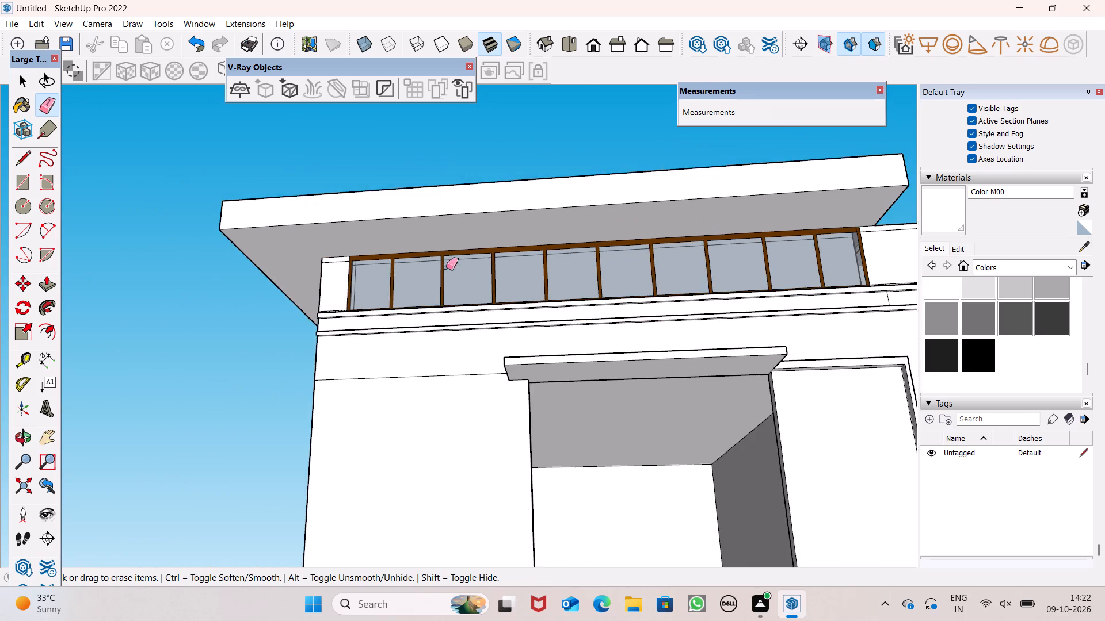
Erase the vertical seam on the side overhang's outer face, where its front extension meets the side wall strip.
middle_click_drag(450, 268, 418, 293)
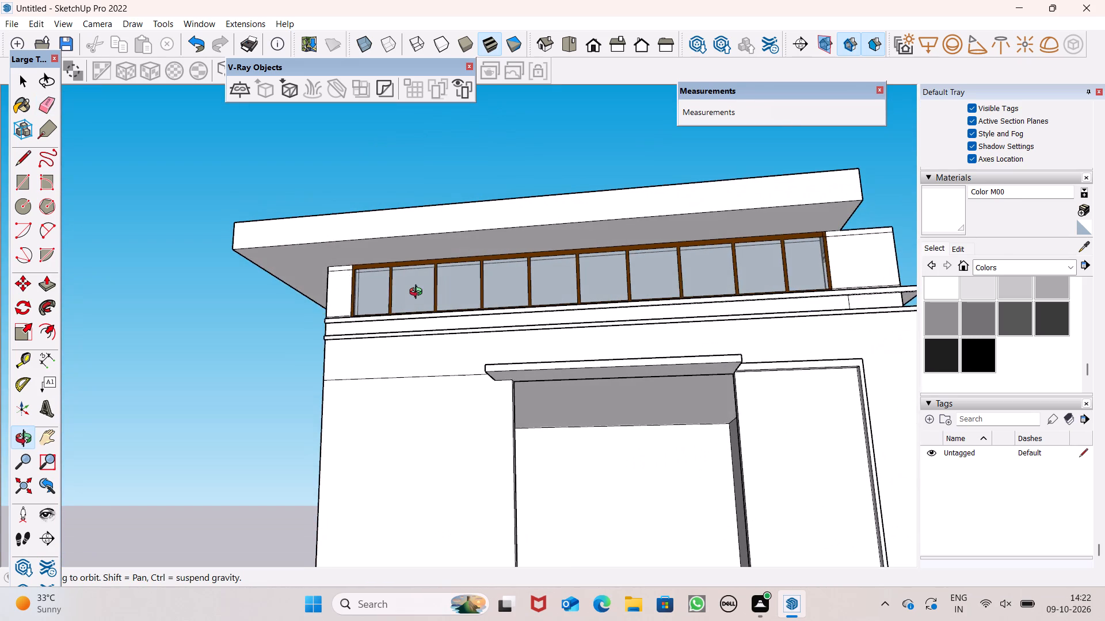
middle_click_drag(418, 293, 1, 367)
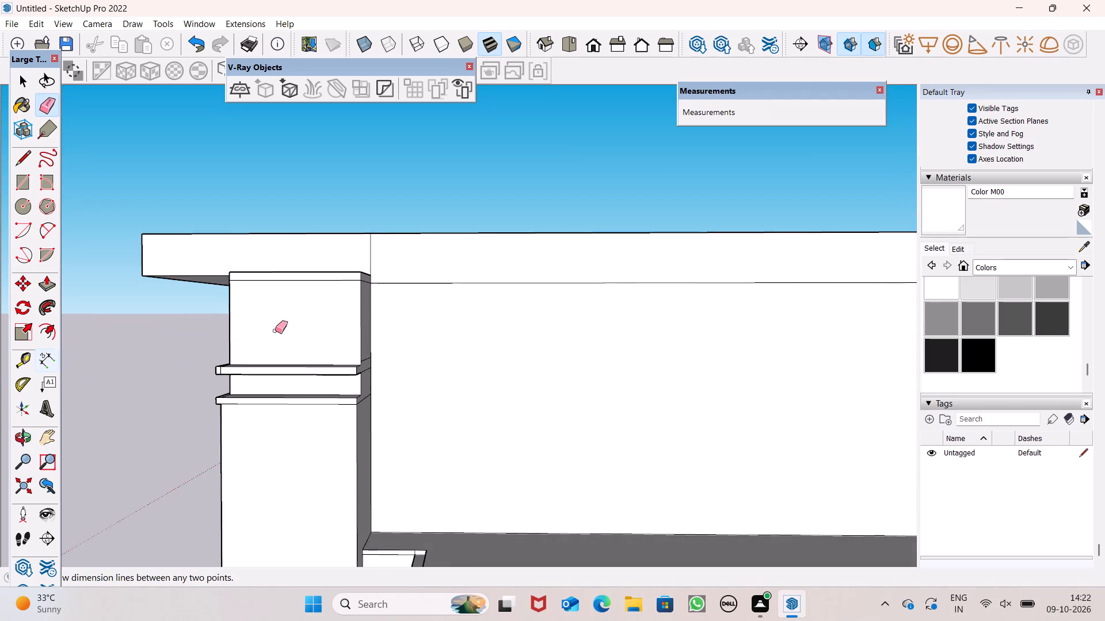
scroll(290, 327, "up", 5)
left_click_drag(391, 247, 386, 250)
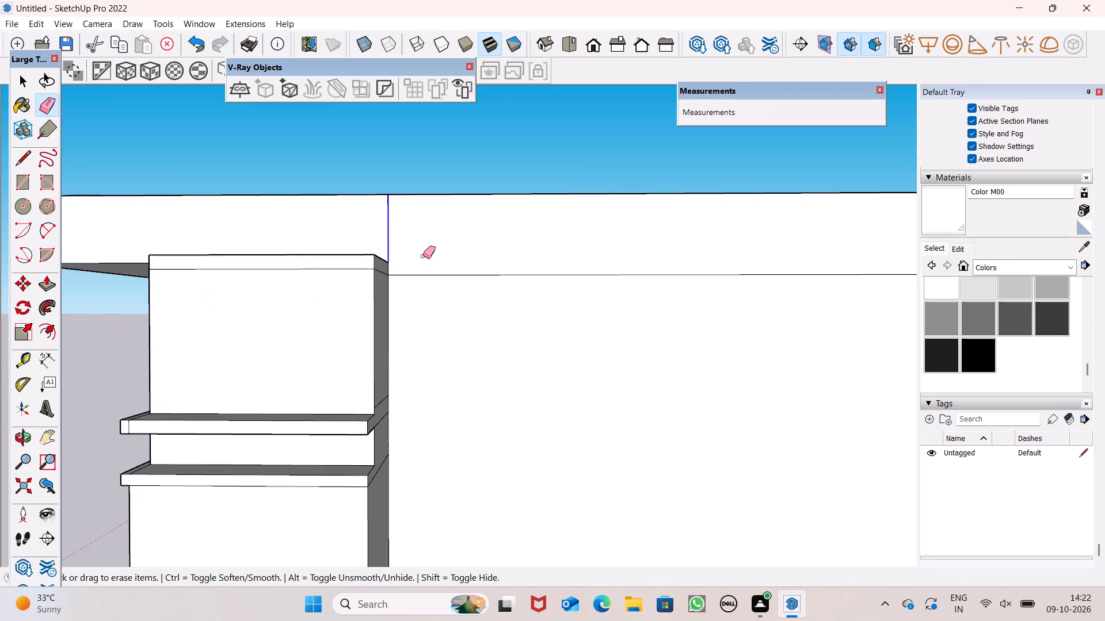
scroll(285, 263, "down", 3)
Push/Pull the side overhang's outer face further outward over the white corner block.
middle_click_drag(253, 289, 584, 348)
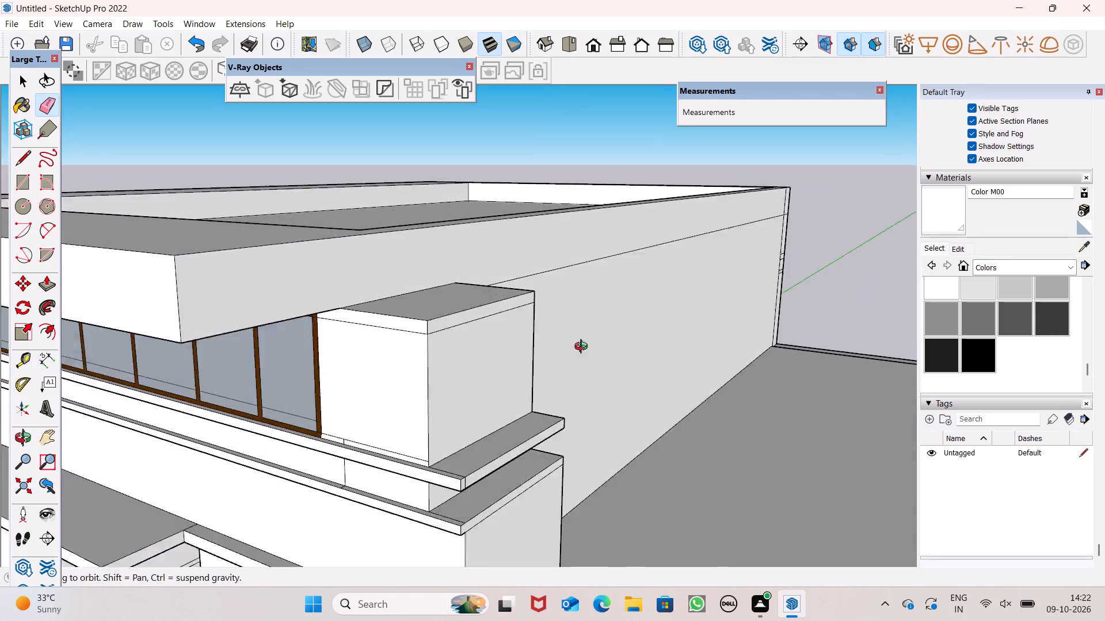
middle_click_drag(584, 348, 653, 339)
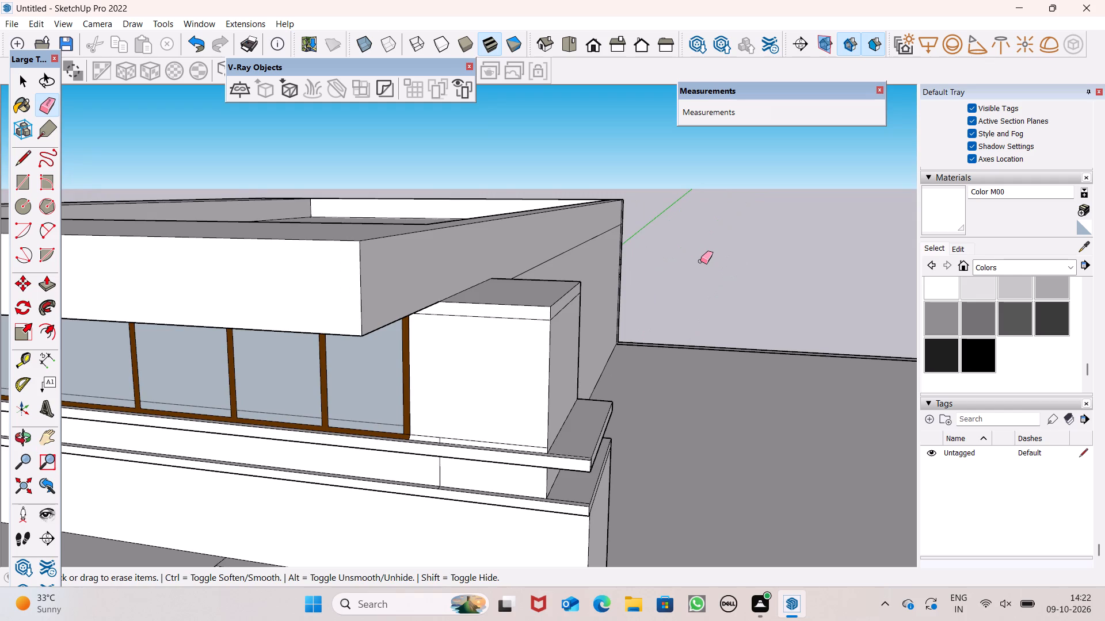
middle_click_drag(704, 264, 792, 233)
scroll(792, 234, "up", 1)
scroll(590, 222, "down", 6)
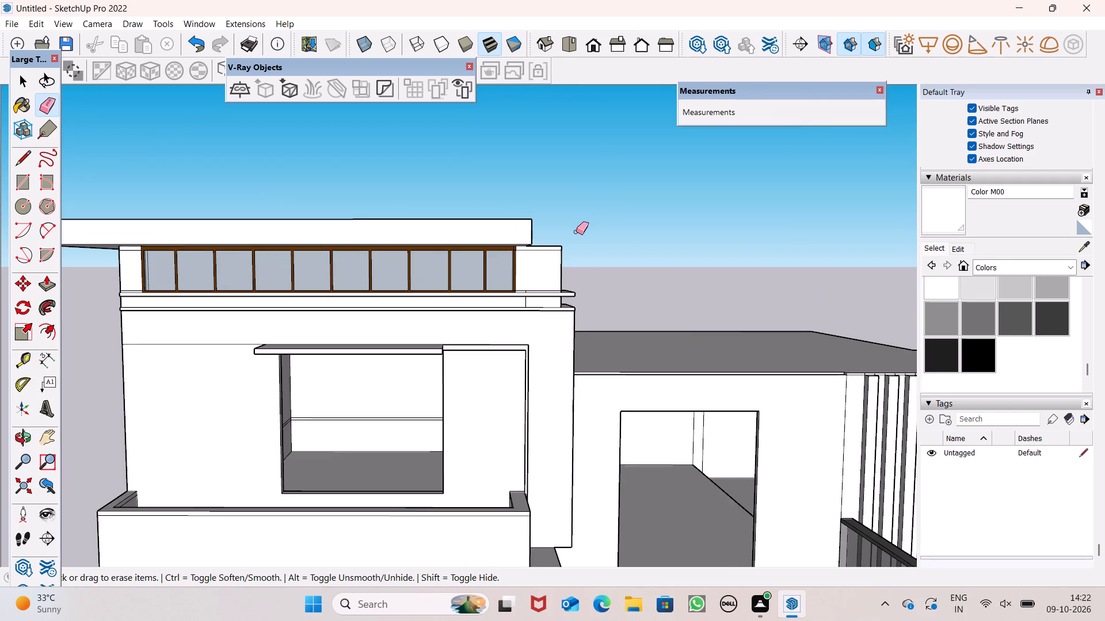
scroll(577, 231, "down", 2)
middle_click_drag(611, 235, 364, 287)
scroll(364, 287, "up", 1)
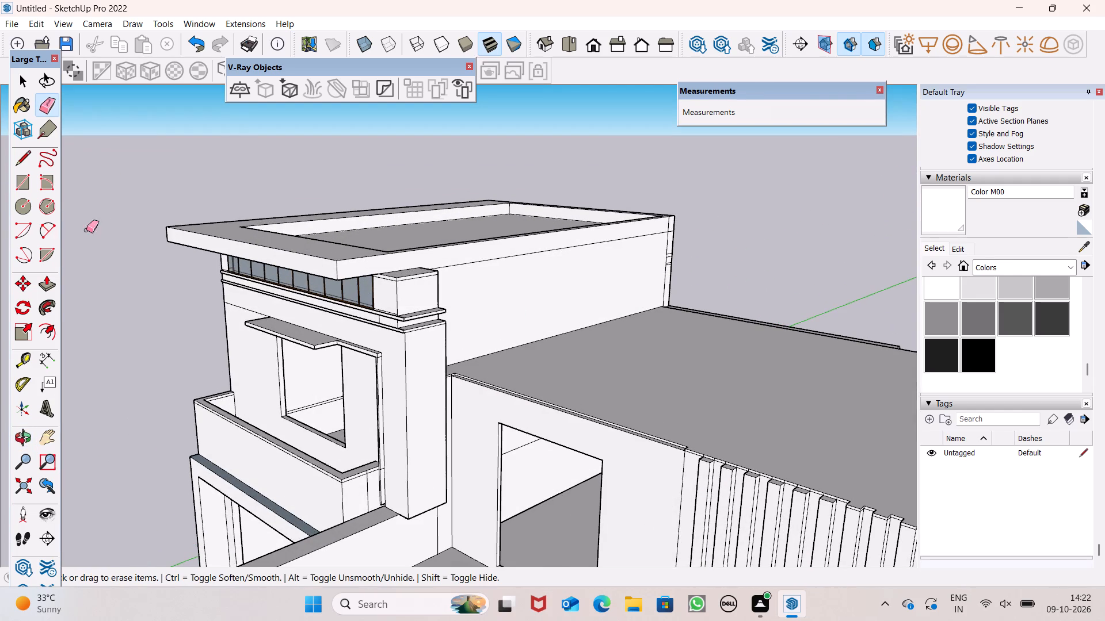
left_click(45, 281)
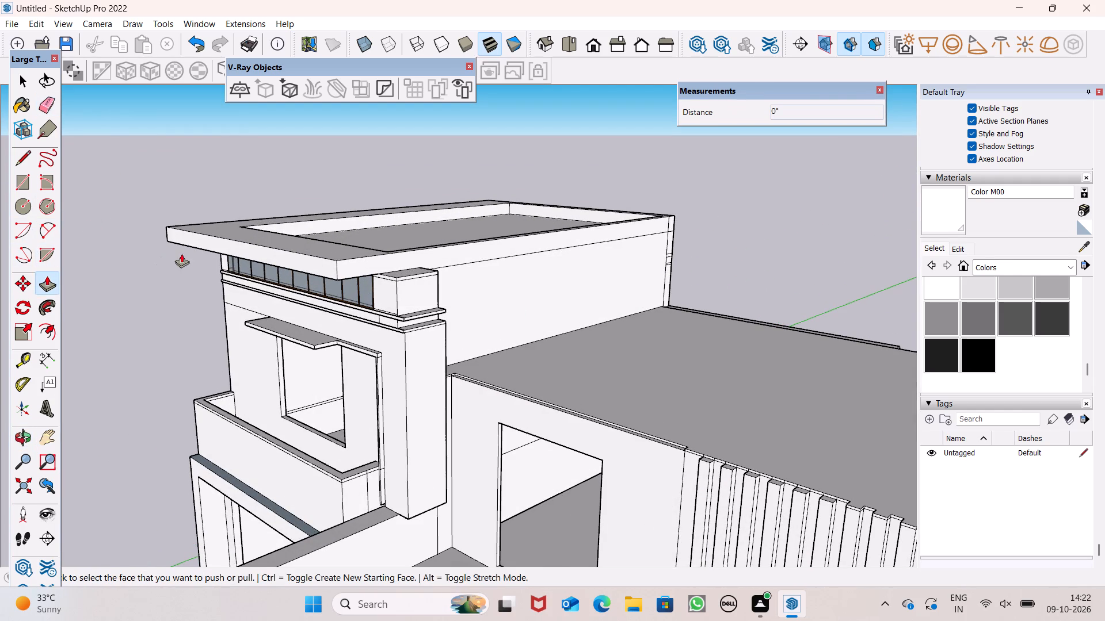
scroll(241, 281, "up", 5)
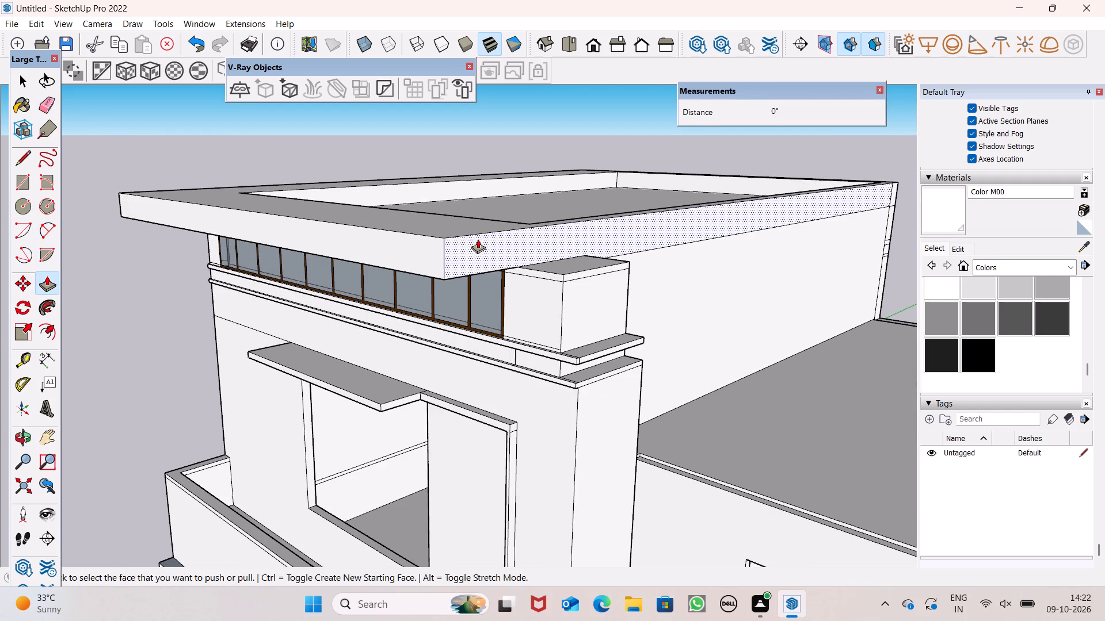
left_click_drag(479, 244, 539, 275)
middle_click_drag(620, 269, 624, 292)
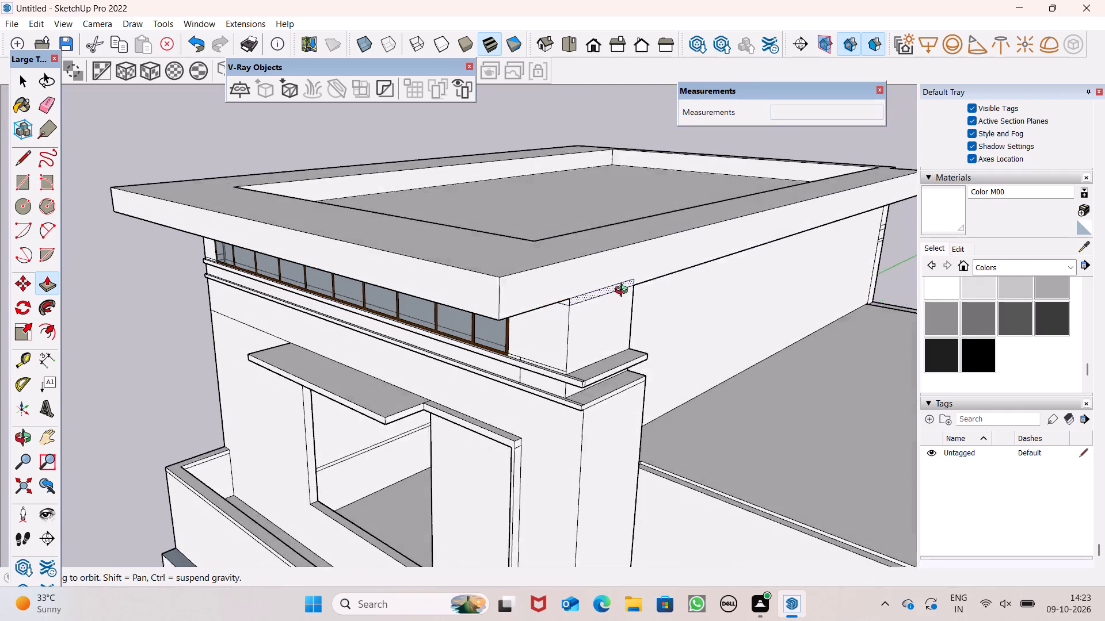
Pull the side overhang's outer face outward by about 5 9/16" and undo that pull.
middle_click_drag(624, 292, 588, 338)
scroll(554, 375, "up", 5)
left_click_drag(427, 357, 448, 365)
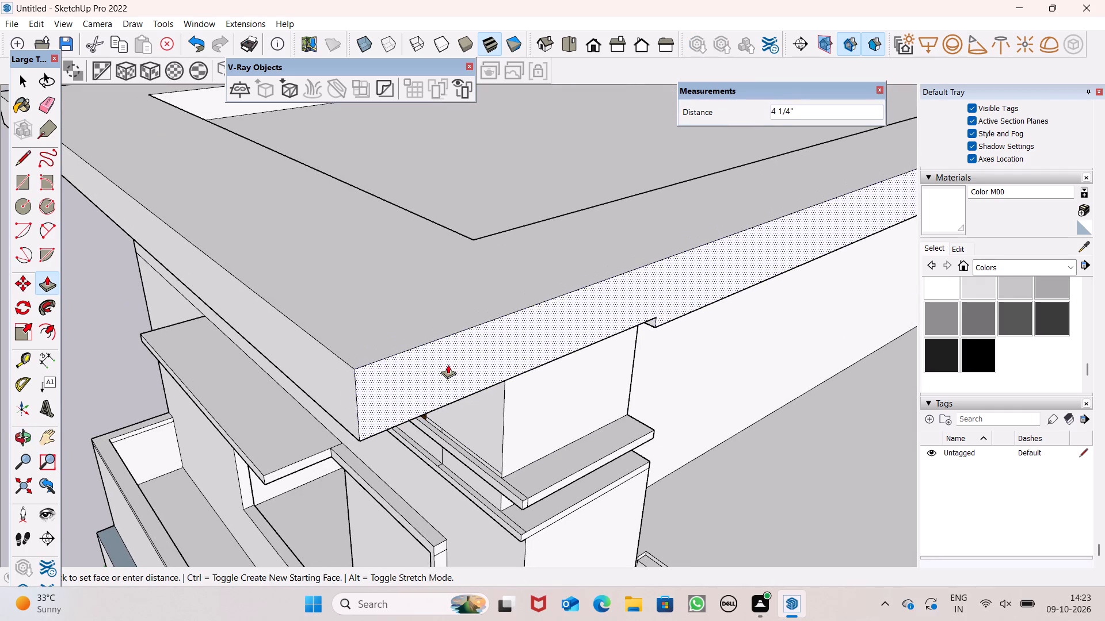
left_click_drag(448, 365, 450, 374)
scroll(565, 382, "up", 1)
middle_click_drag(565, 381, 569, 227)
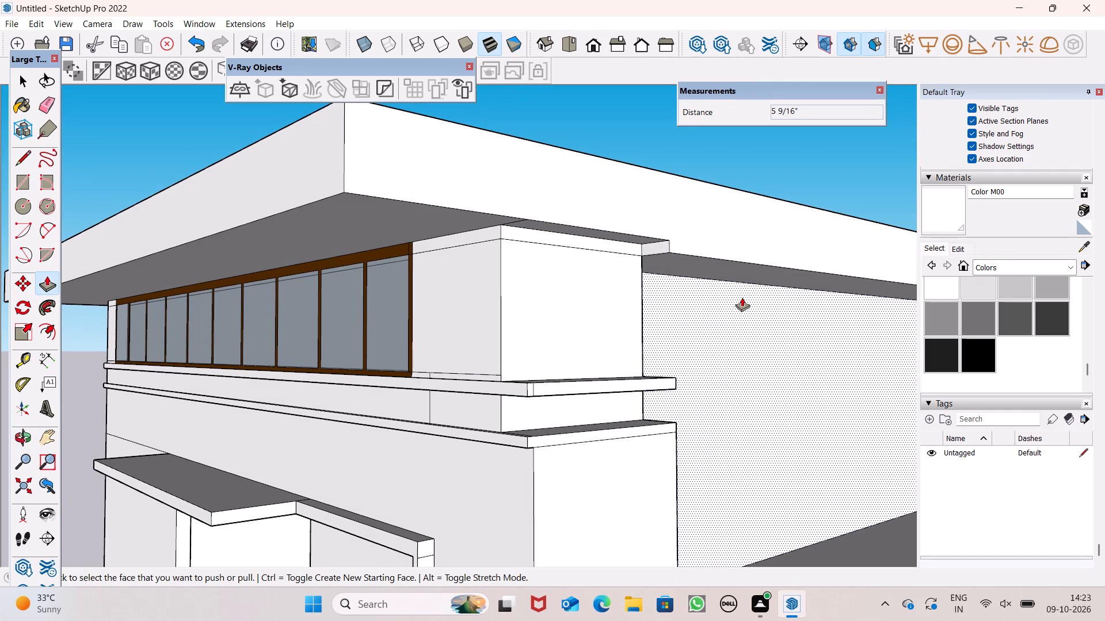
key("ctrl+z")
Draw a line along the inner rim at the upper roof recess's rear corner to cap the opening with a face.
middle_click_drag(740, 244, 845, 244)
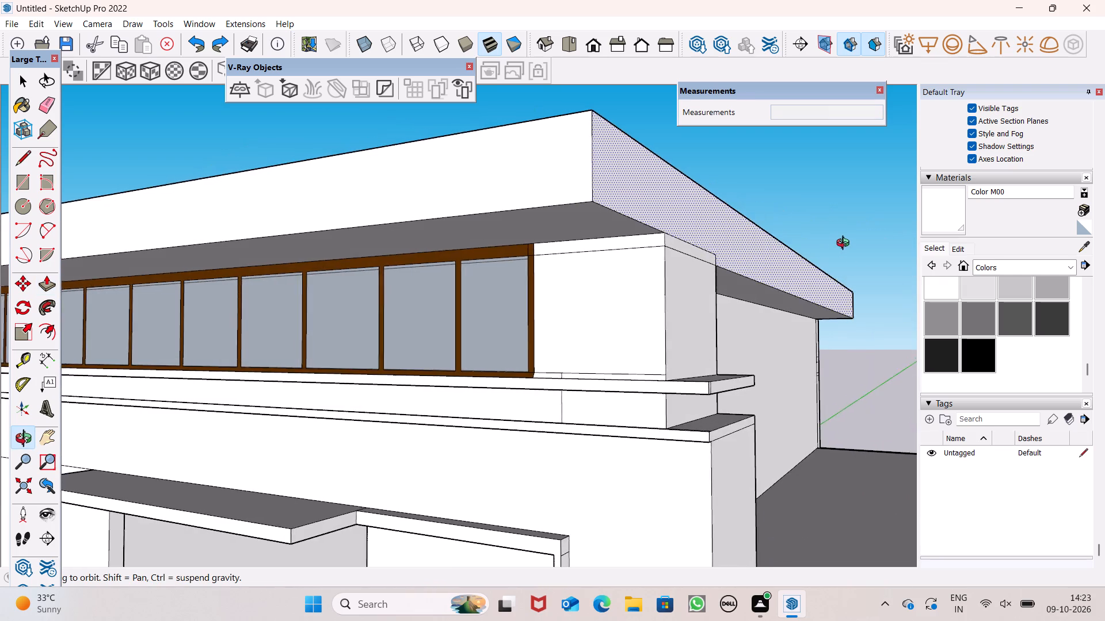
middle_click_drag(845, 244, 988, 283)
key("space")
scroll(518, 162, "down", 10)
scroll(529, 118, "up", 1)
scroll(529, 118, "down", 1)
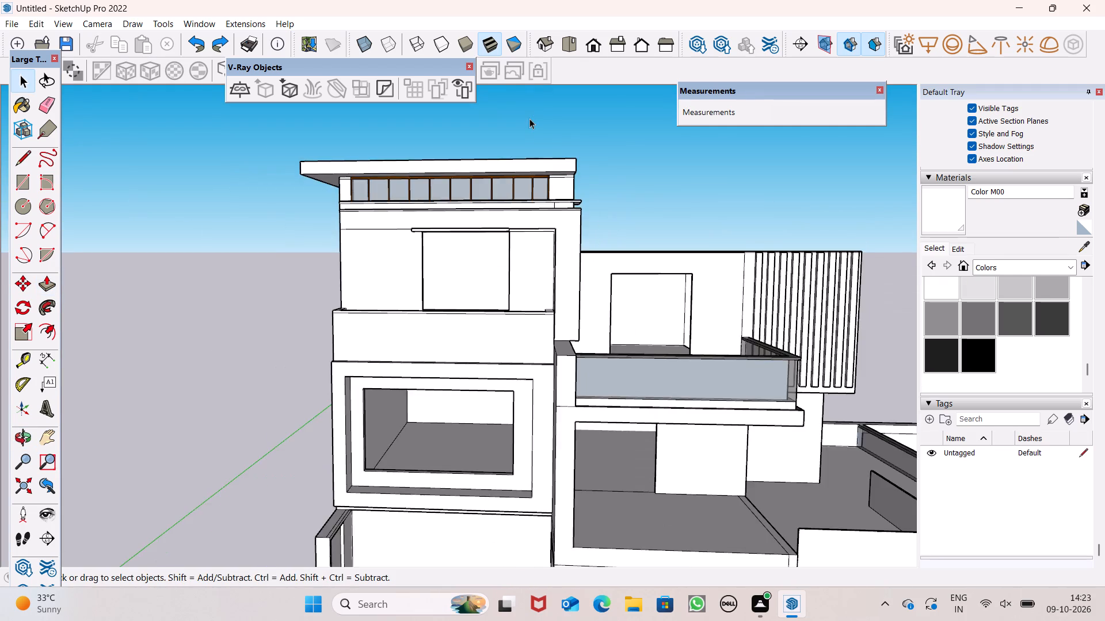
middle_click_drag(566, 182, 500, 232)
scroll(492, 216, "down", 2)
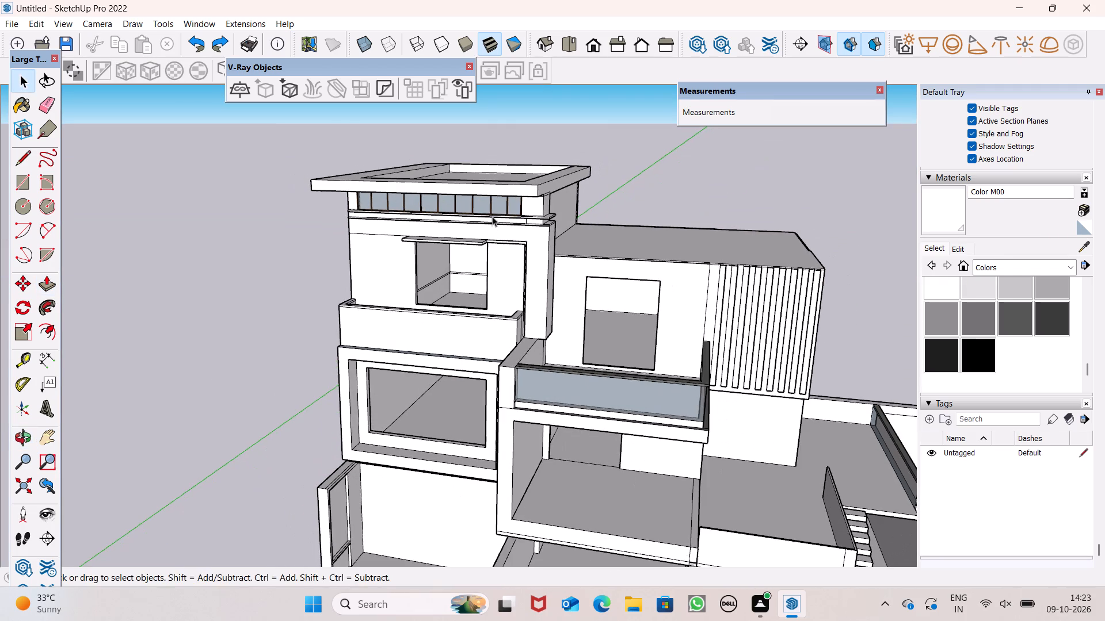
middle_click_drag(495, 223, 487, 375)
scroll(449, 228, "down", 1)
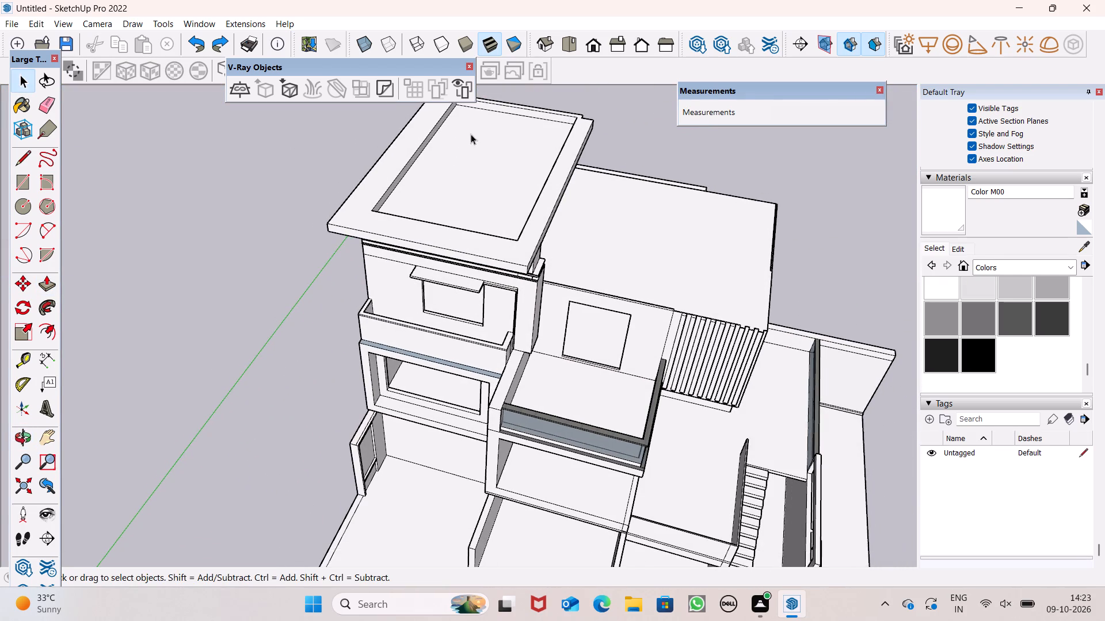
scroll(475, 212, "down", 4)
scroll(481, 133, "up", 12)
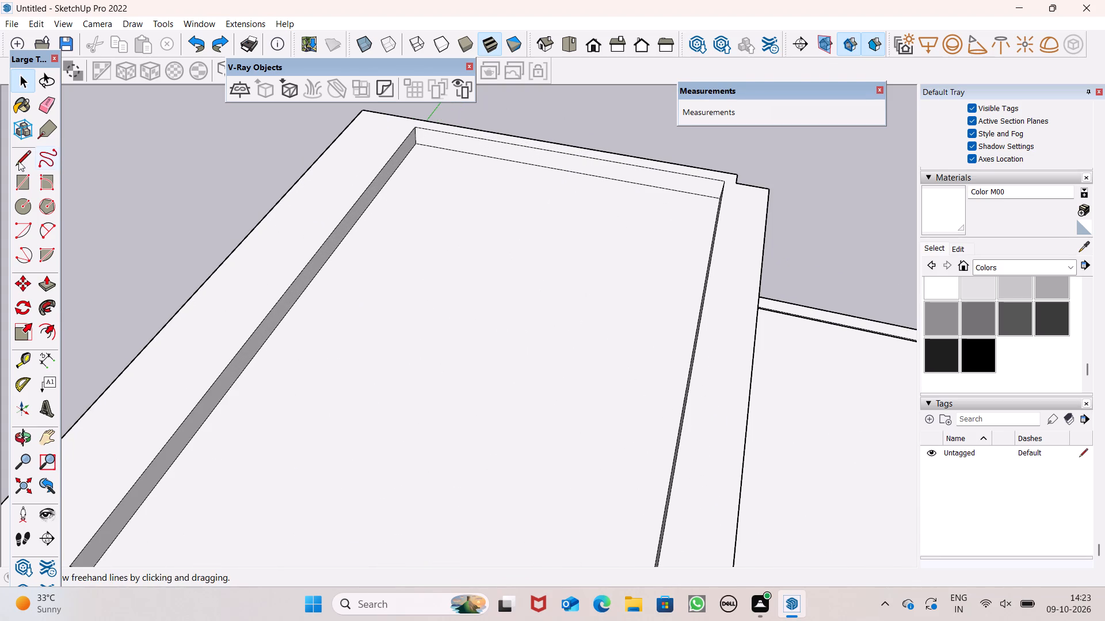
left_click(18, 161)
left_click(409, 133)
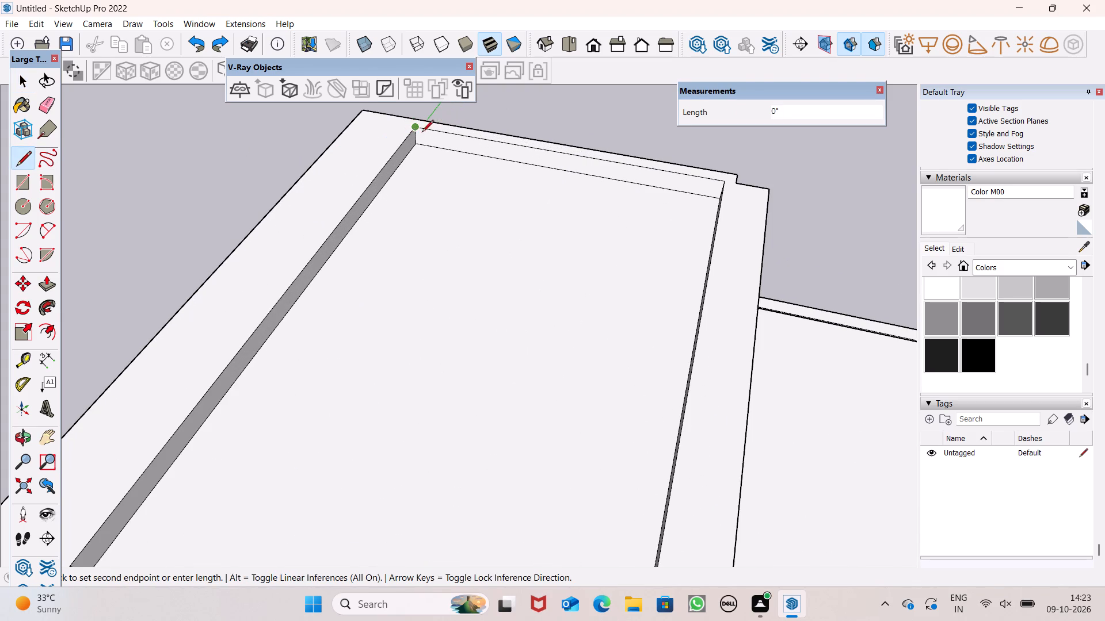
left_click(402, 145)
Push/Pull the lower roof's rear edge strip up about 1 1/8" and raise the narrow strip beside it to the roof slab's level.
scroll(391, 204, "down", 1)
middle_click_drag(778, 296, 378, 286)
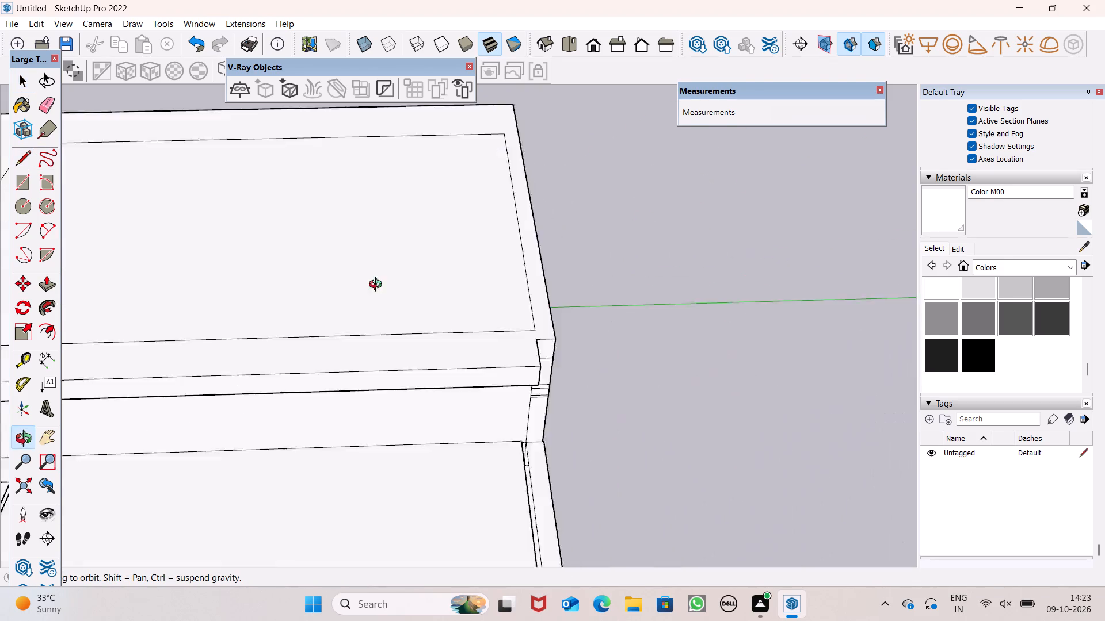
middle_click_drag(378, 286, 255, 223)
scroll(516, 208, "down", 6)
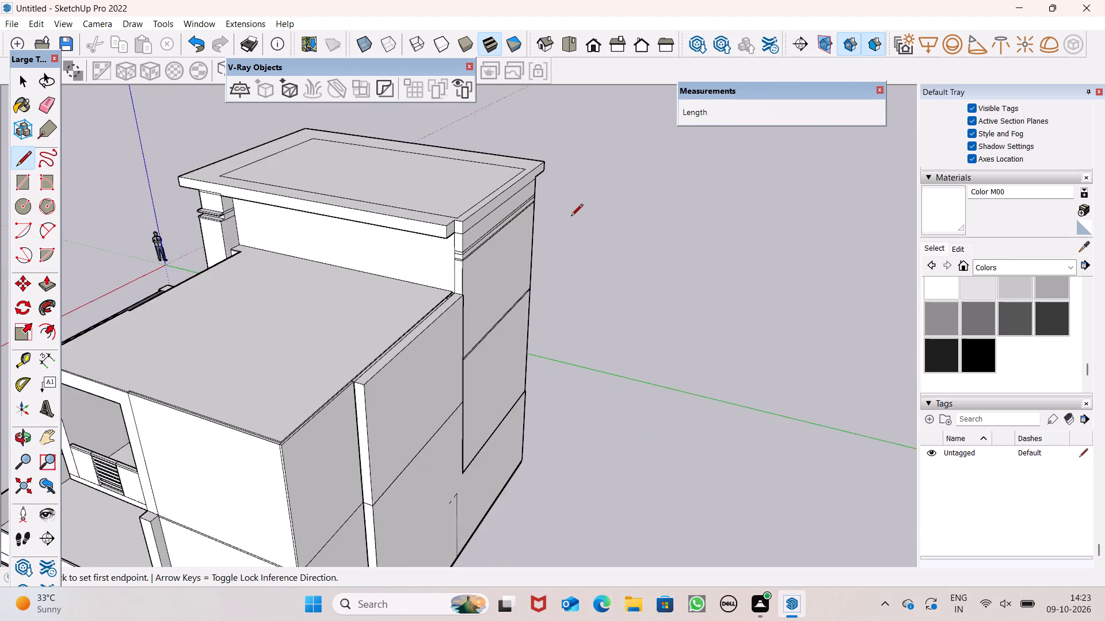
scroll(571, 232, "down", 4)
middle_click_drag(565, 256, 467, 212)
scroll(464, 231, "up", 8)
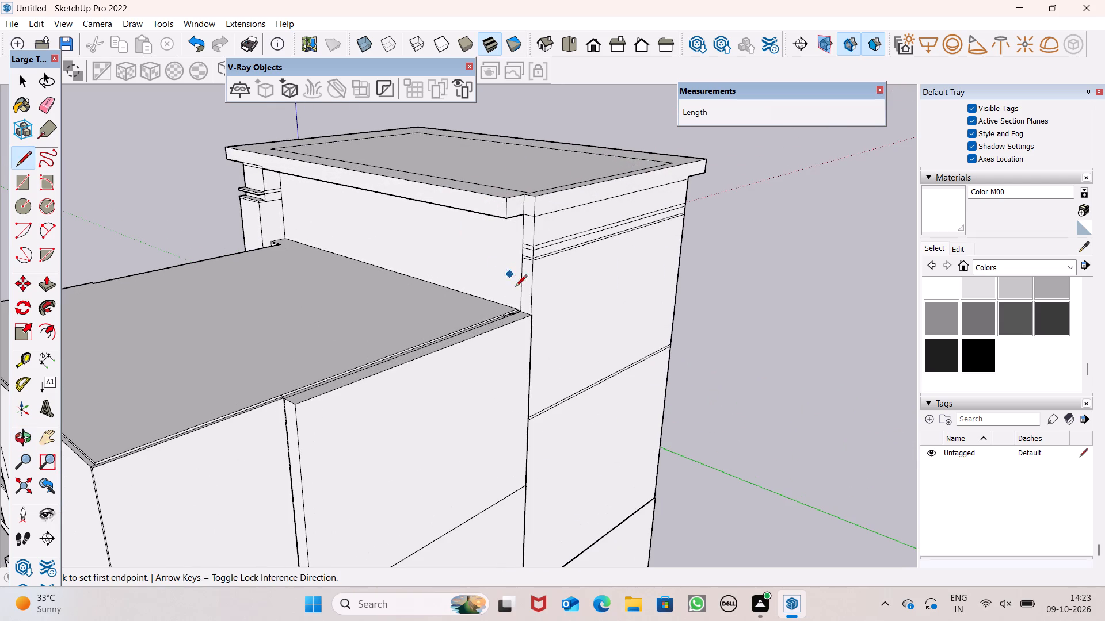
scroll(405, 287, "up", 5)
left_click(40, 288)
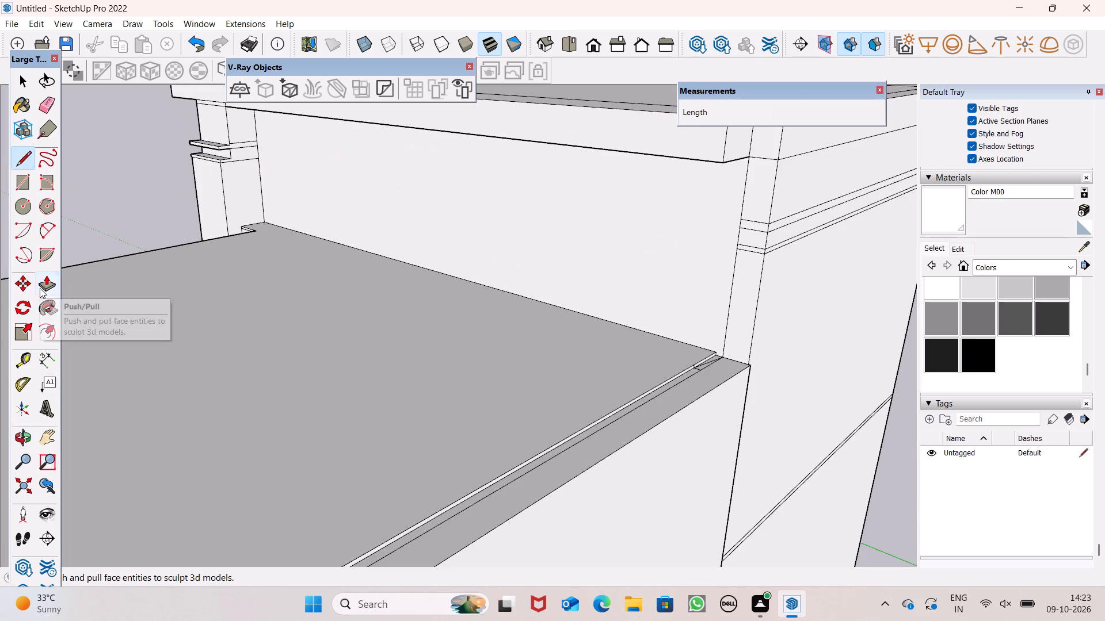
left_click_drag(625, 435, 580, 423)
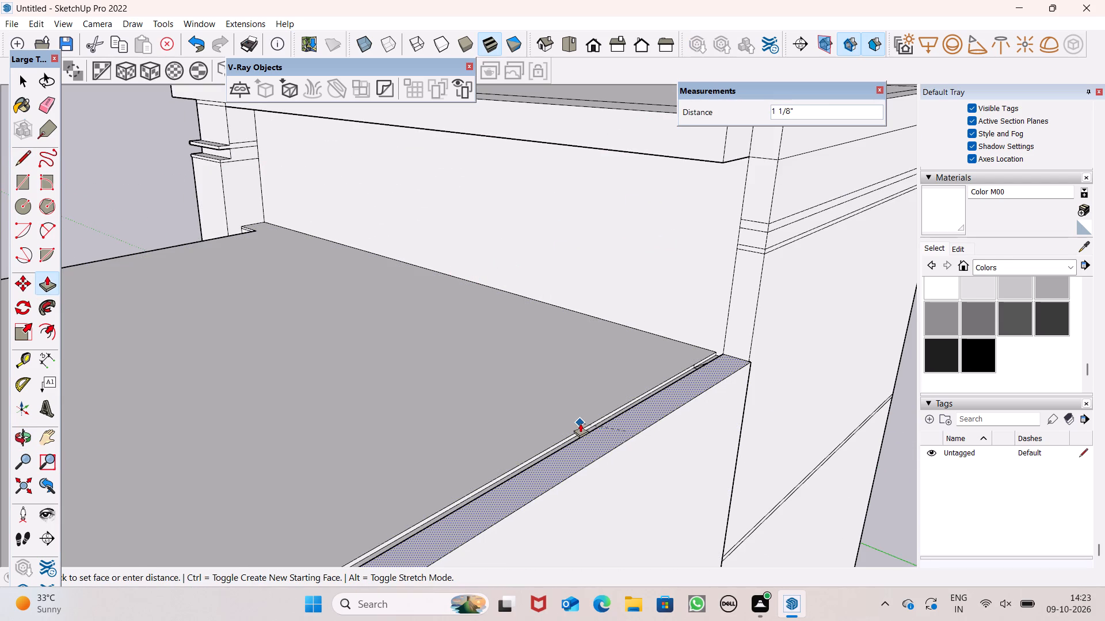
left_click_drag(580, 423, 563, 423)
scroll(505, 443, "up", 7)
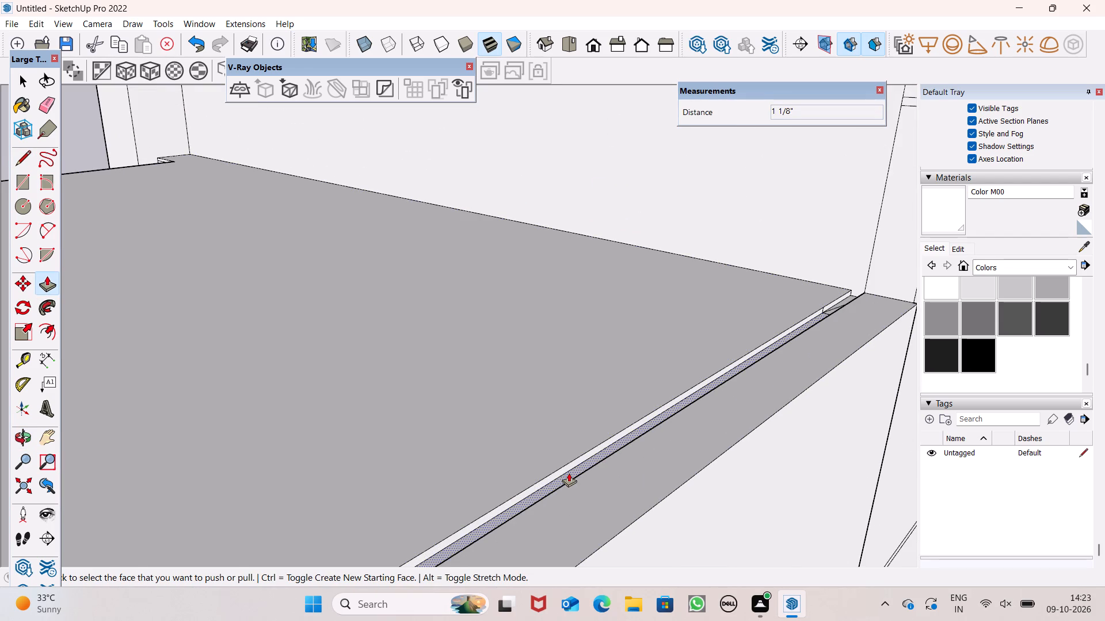
left_click_drag(569, 473, 558, 466)
left_click_drag(557, 466, 548, 465)
Push/Pull the sunken corner pieces beside the upper block's wall up 1 3/16", flush with the lower roof.
scroll(669, 379, "down", 1)
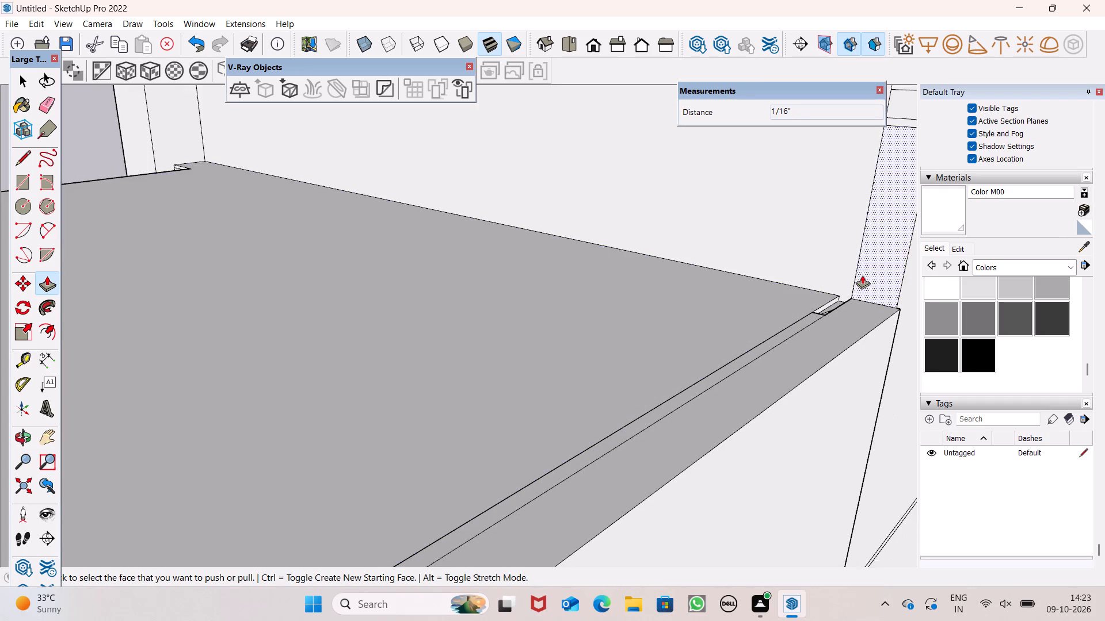
scroll(862, 275, "up", 11)
scroll(801, 328, "up", 6)
left_click_drag(798, 347, 767, 346)
key("ctrl+z")
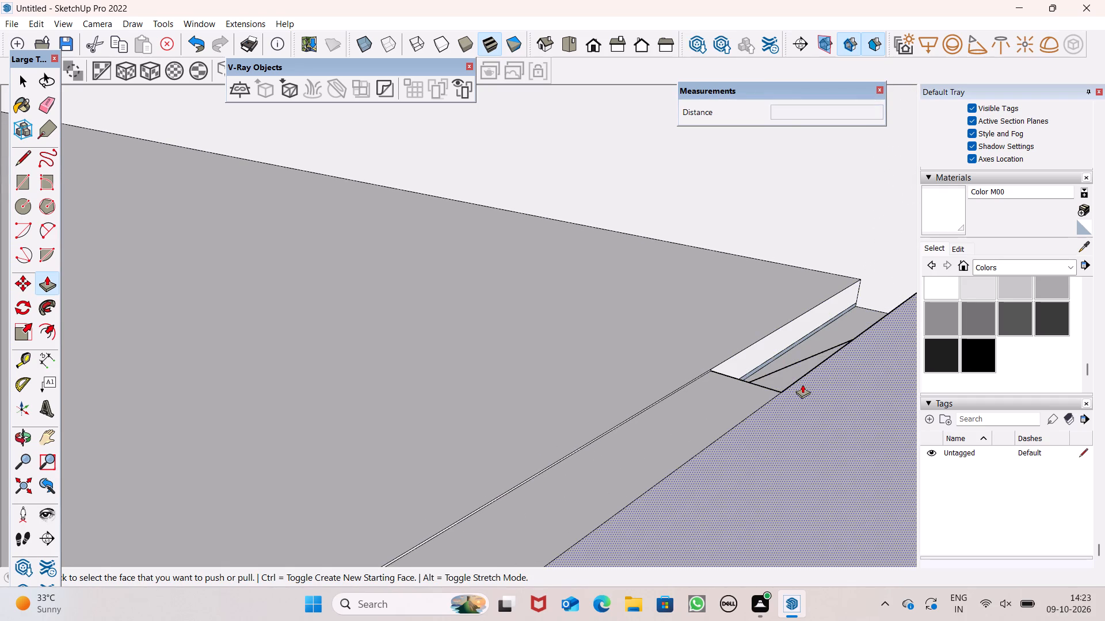
left_click_drag(804, 350, 751, 335)
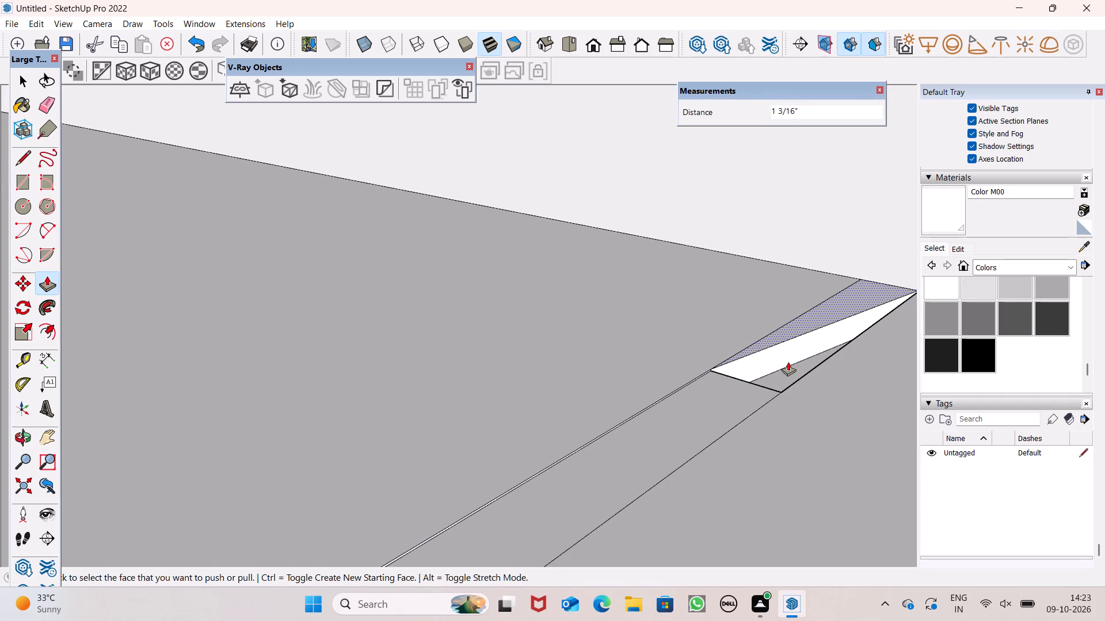
left_click_drag(780, 366, 776, 374)
left_click(778, 377)
left_click_drag(778, 379, 739, 349)
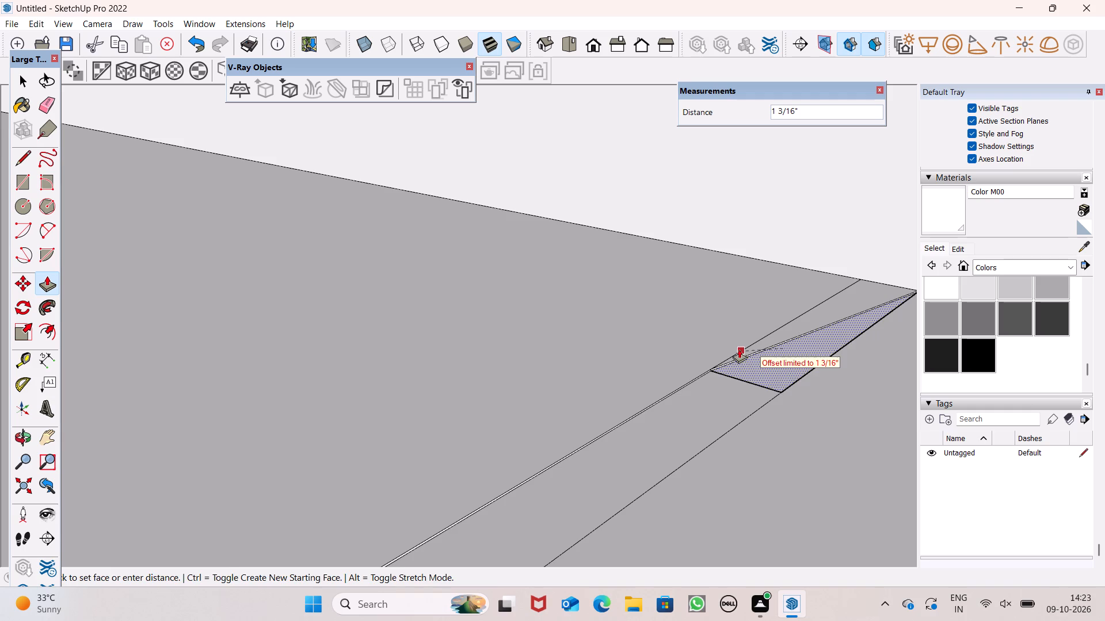
Extend the side overhang's rear end face by 9", flush with the upper block's rear wall.
scroll(798, 303, "down", 5)
key("space")
scroll(802, 293, "down", 3)
scroll(731, 329, "up", 1)
scroll(728, 312, "down", 18)
scroll(719, 310, "up", 1)
scroll(746, 298, "down", 1)
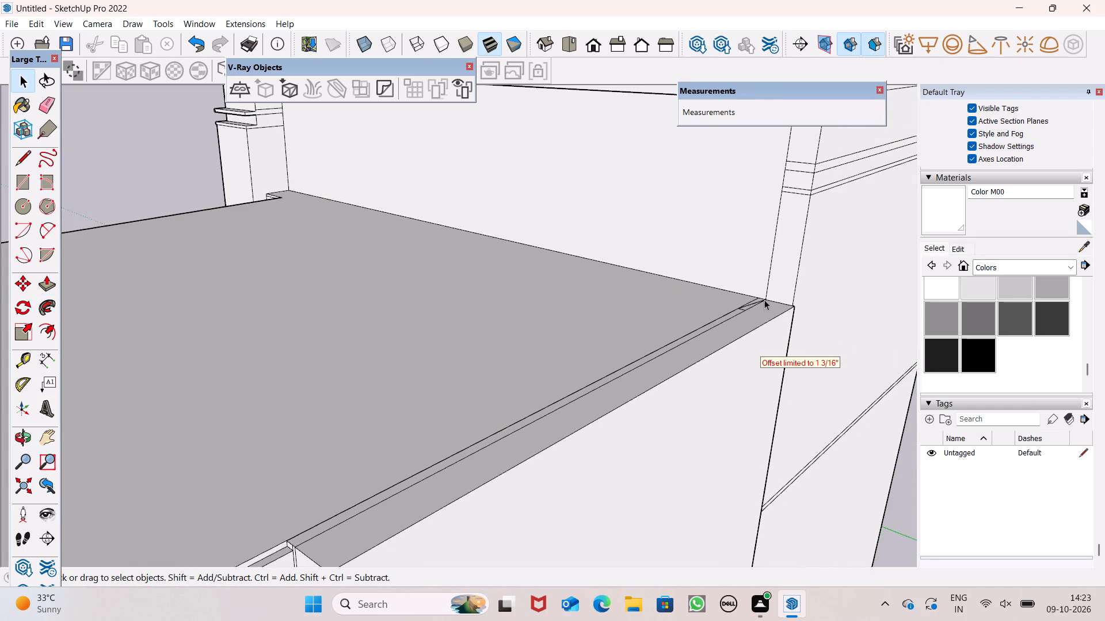
scroll(764, 304, "down", 10)
middle_click_drag(719, 309, 646, 331)
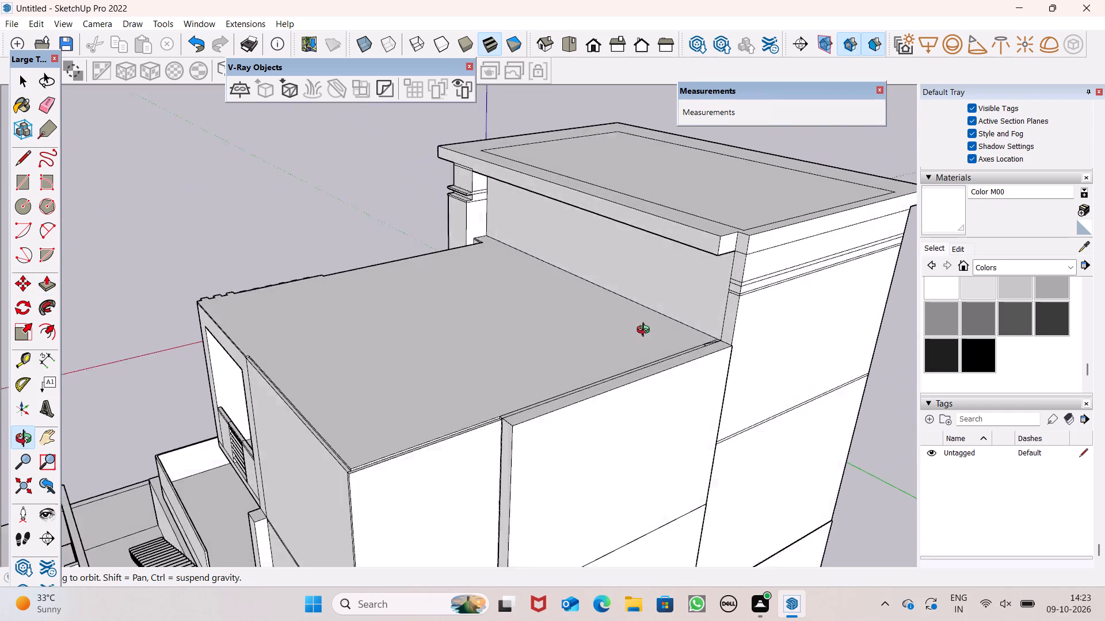
middle_click_drag(646, 331, 566, 325)
scroll(688, 277, "up", 7)
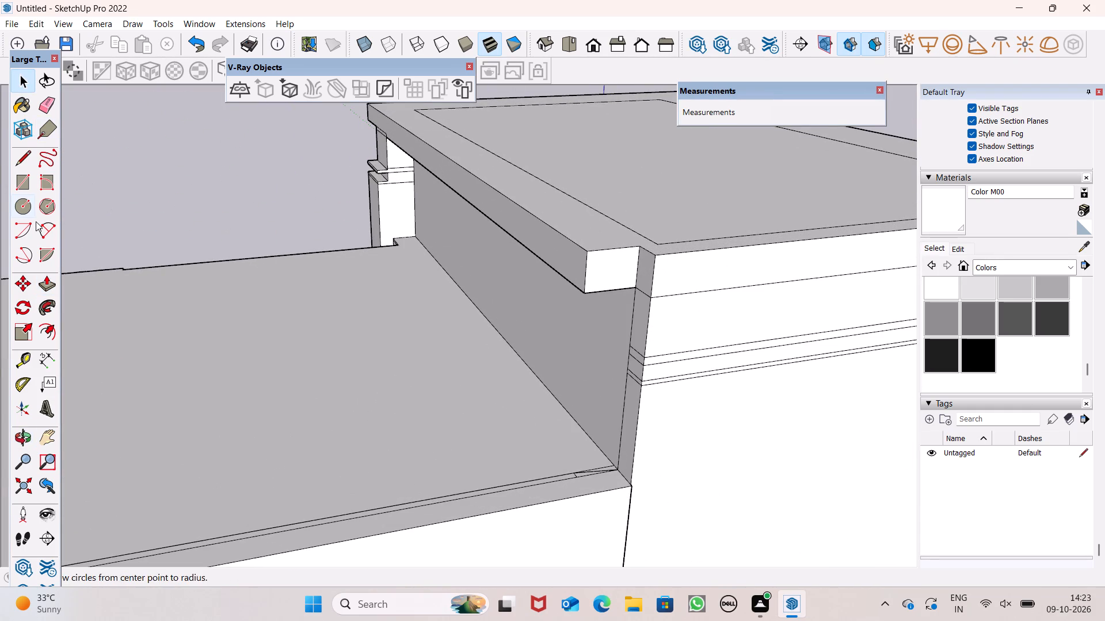
left_click(51, 289)
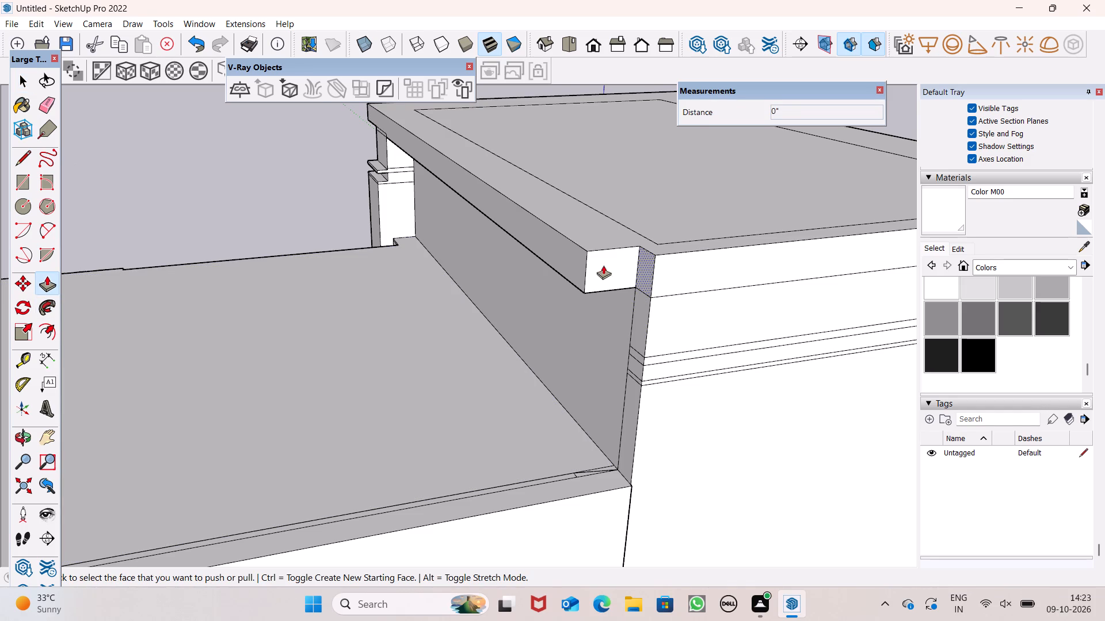
left_click_drag(604, 265, 633, 275)
Erase the inner rectangle's four edges on the upper roof's top face, including the short leftover piece near the rear corner.
scroll(596, 190, "down", 4)
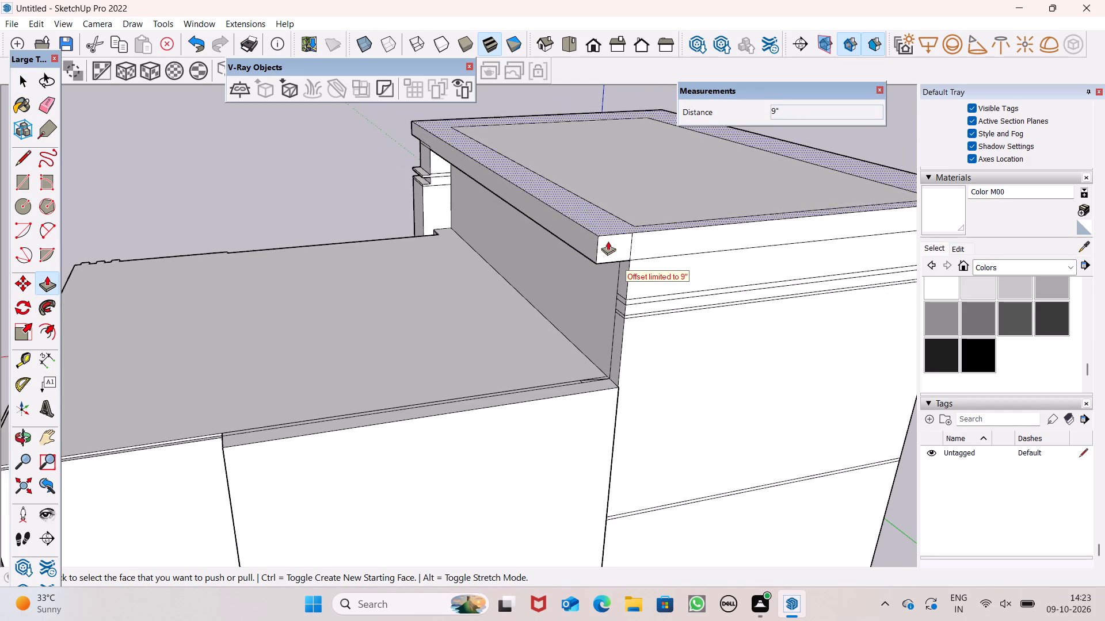
scroll(668, 263, "down", 2)
middle_click_drag(662, 279, 692, 327)
scroll(451, 220, "down", 1)
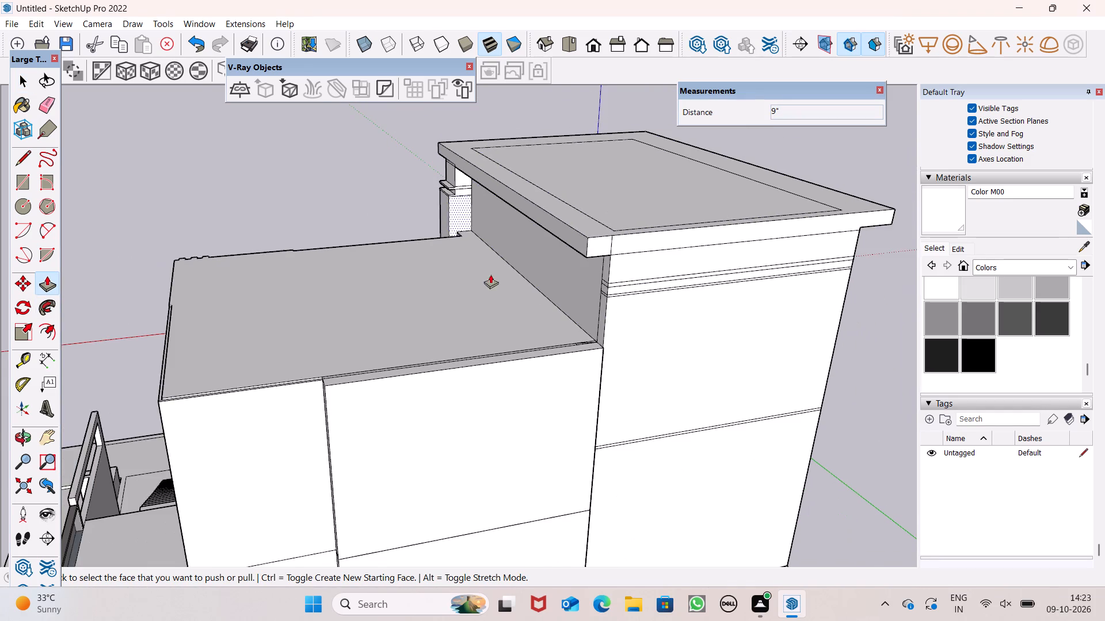
middle_click_drag(494, 288, 425, 400)
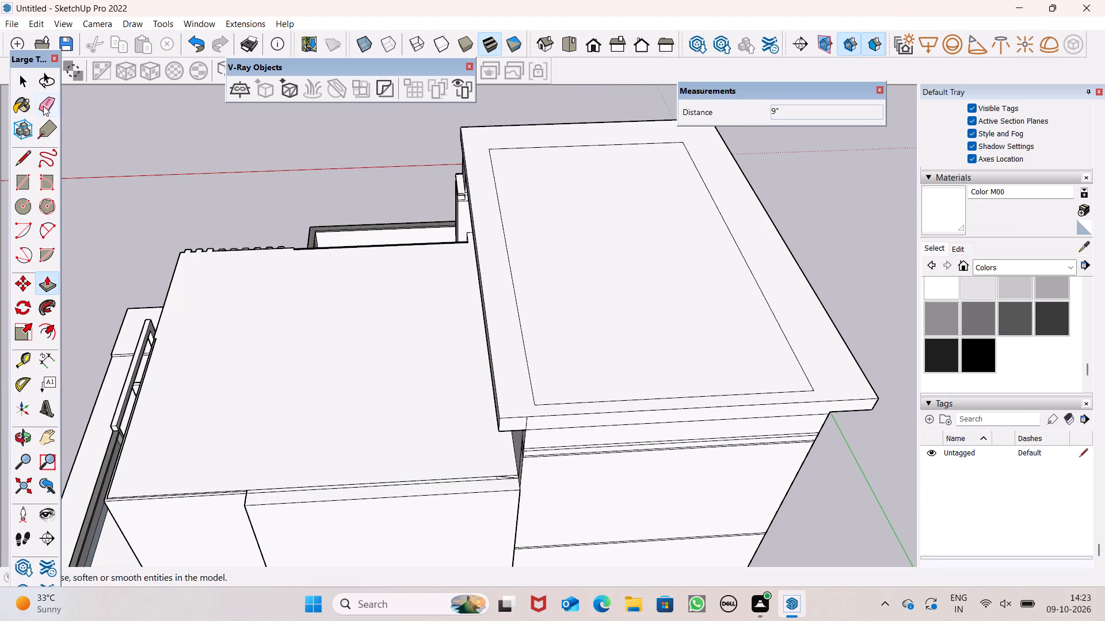
left_click(43, 105)
left_click_drag(515, 324, 523, 325)
left_click_drag(523, 325, 523, 330)
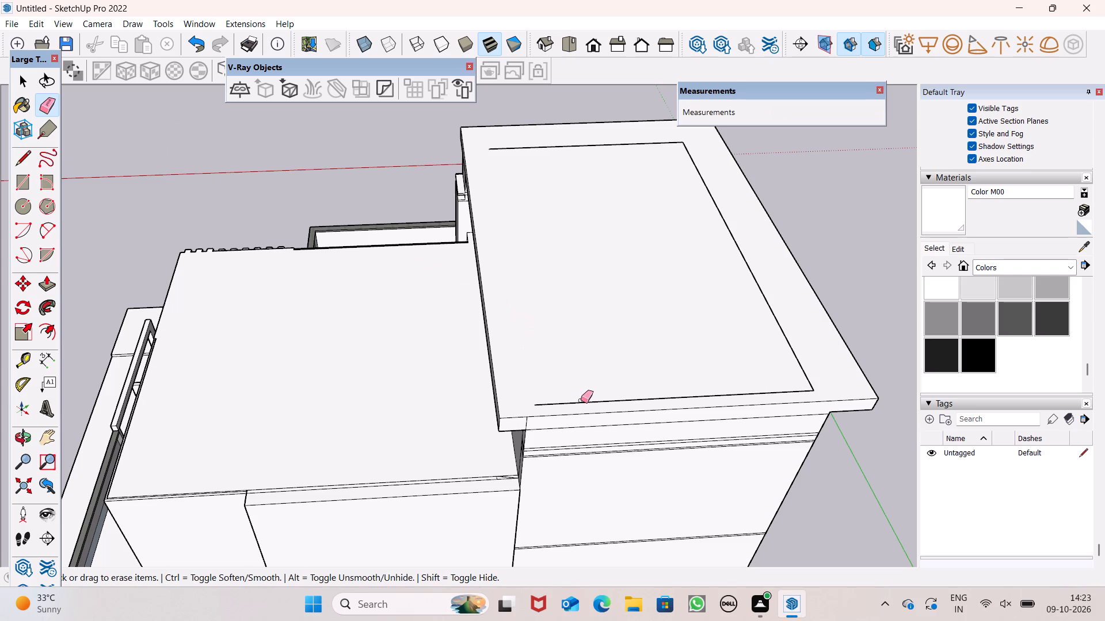
left_click(581, 400)
left_click_drag(776, 315, 754, 313)
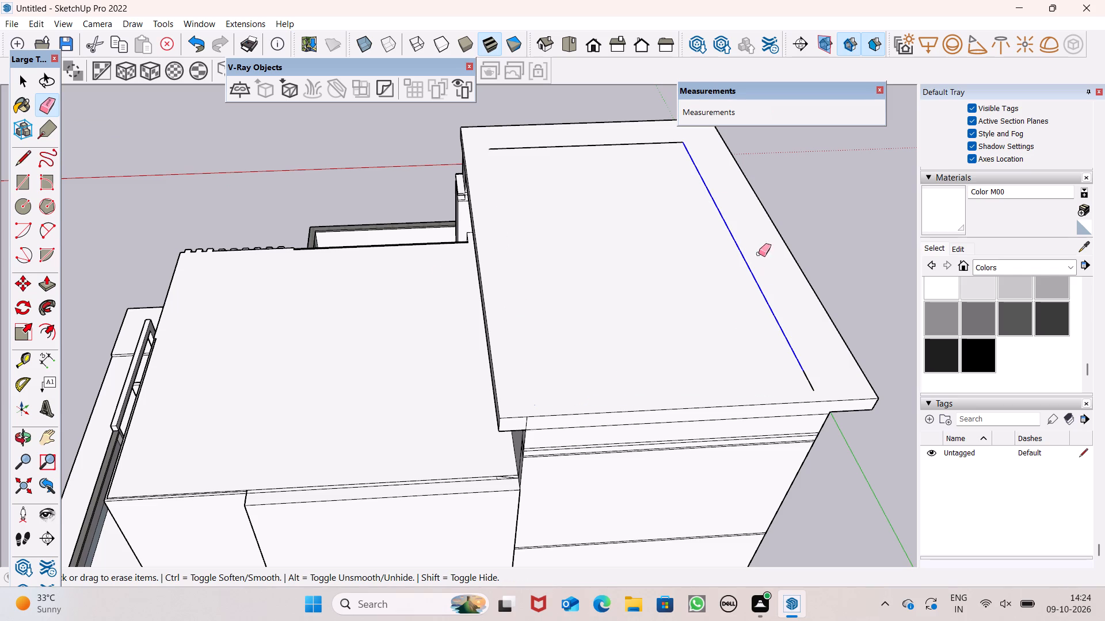
left_click_drag(636, 132, 632, 151)
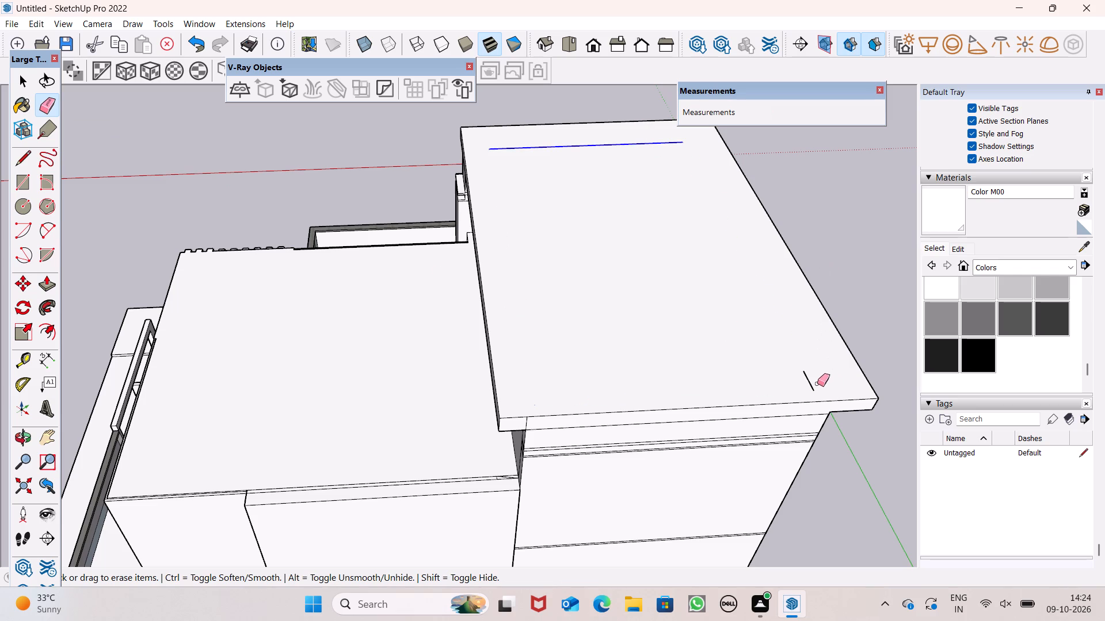
left_click_drag(817, 383, 801, 380)
Erase the vertical seam on the roof slab's rear face, where the side overhang's extension meets the rear wall.
scroll(616, 273, "down", 3)
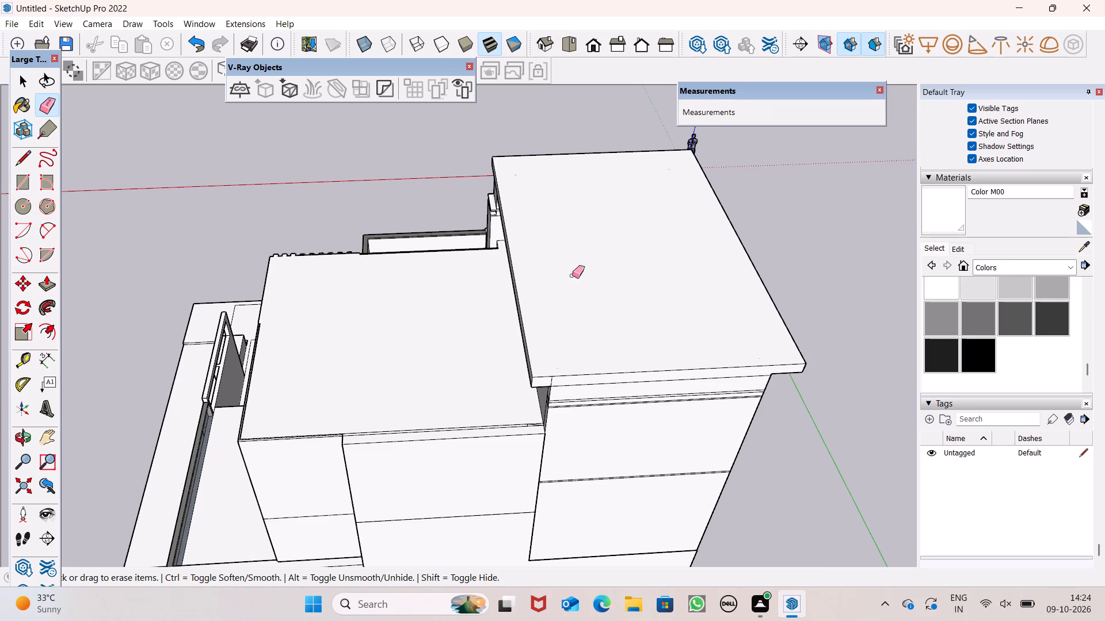
middle_click_drag(571, 386, 551, 219)
scroll(539, 258, "up", 6)
scroll(525, 156, "up", 4)
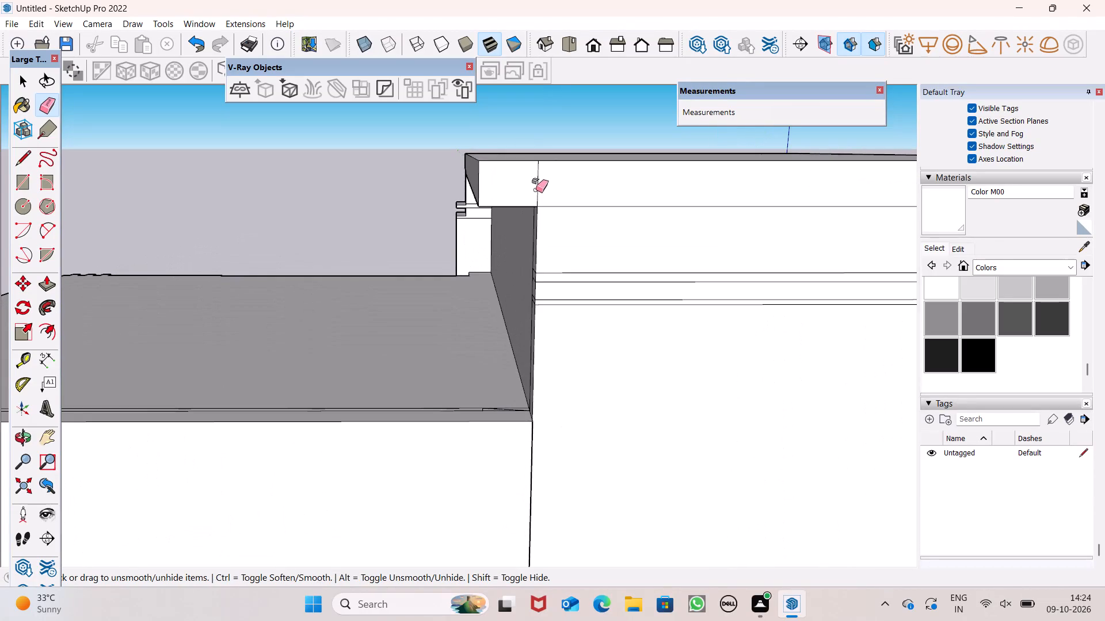
left_click(538, 193)
key("space")
Paint the upper block's recessed front wall around the balcony opening with Color M05.
scroll(508, 159, "down", 5)
scroll(261, 186, "down", 7)
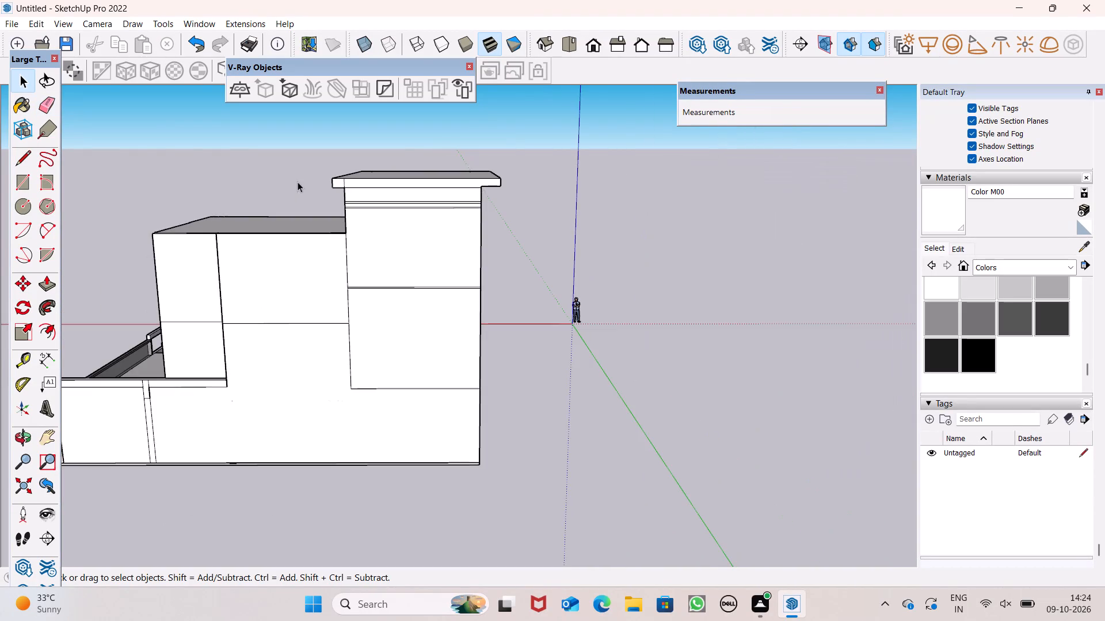
middle_click_drag(346, 178, 949, 239)
middle_click_drag(485, 267, 824, 226)
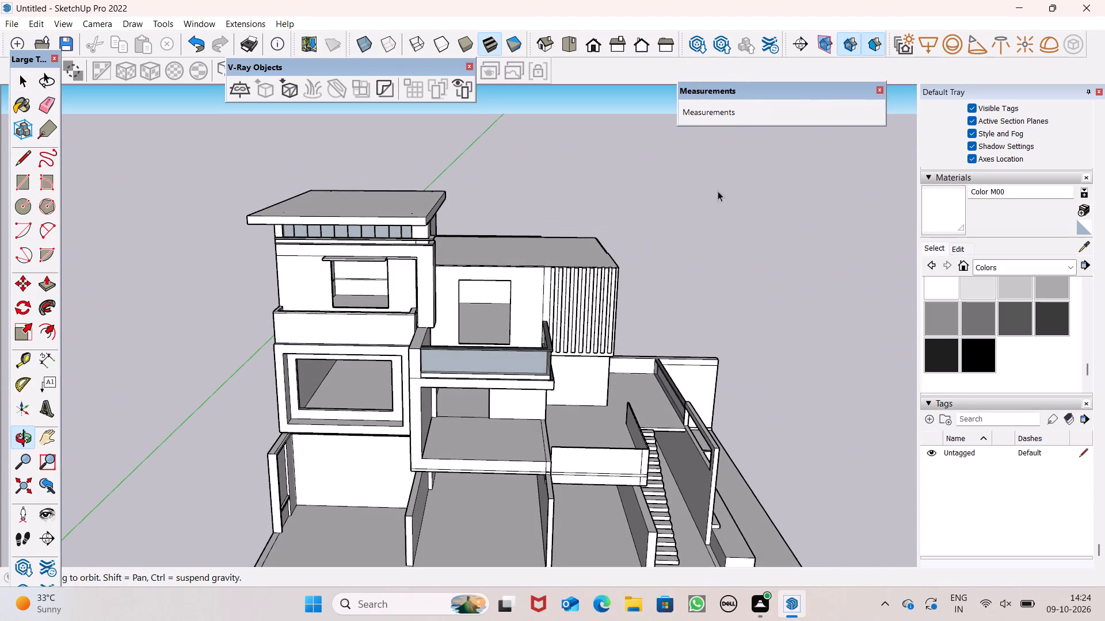
scroll(698, 175, "down", 4)
middle_click_drag(679, 227, 683, 213)
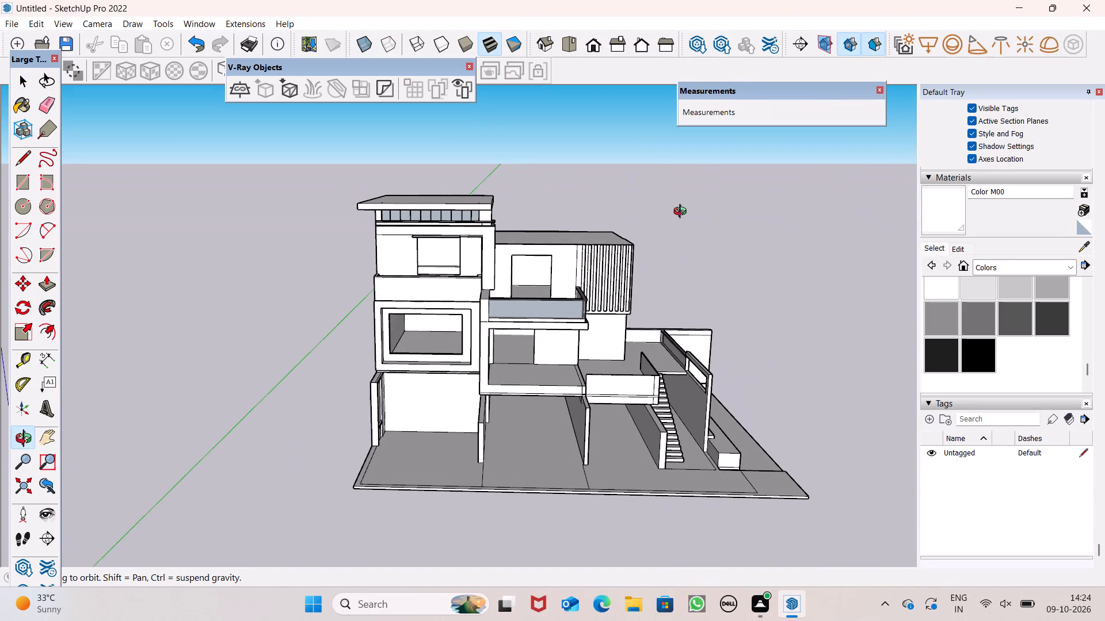
middle_click_drag(683, 213, 682, 213)
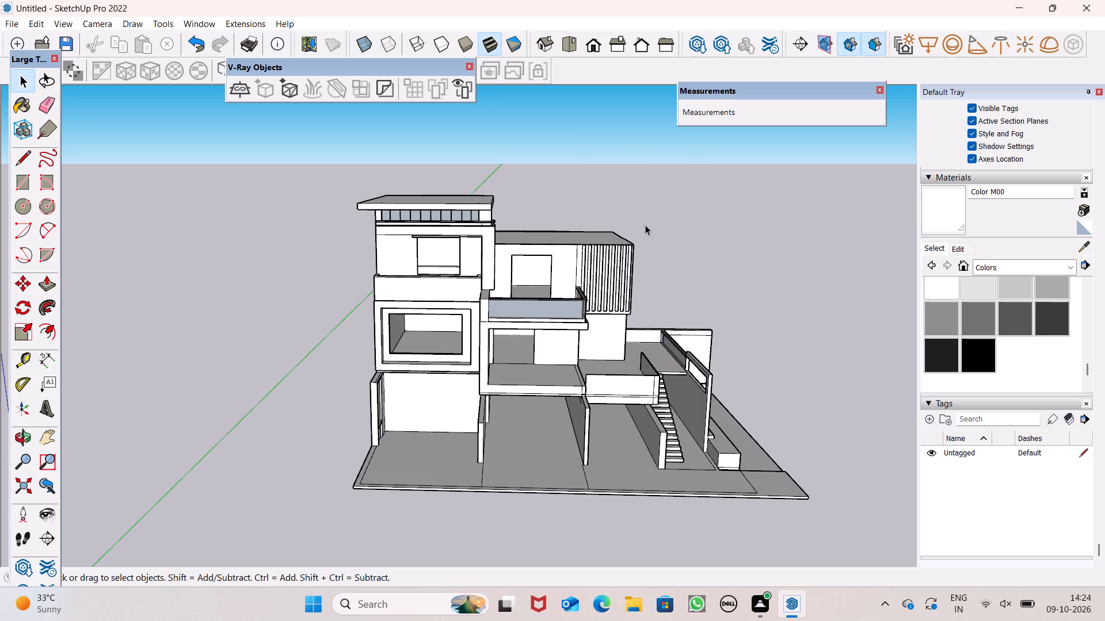
left_click(975, 305)
scroll(839, 250, "up", 1)
scroll(731, 225, "up", 5)
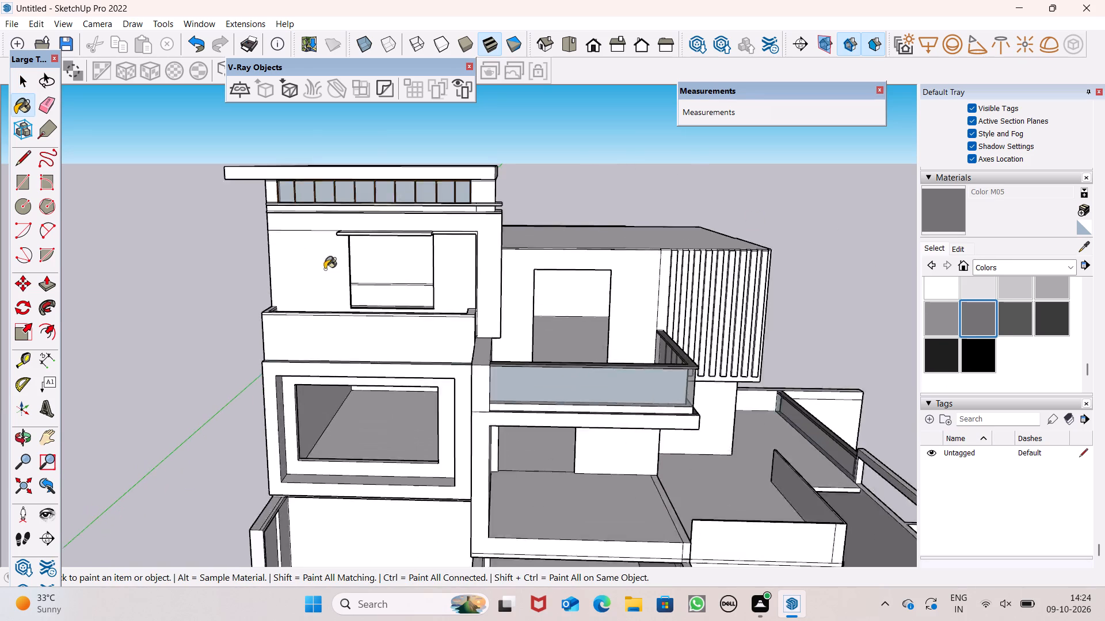
scroll(325, 269, "up", 3)
left_click(312, 281)
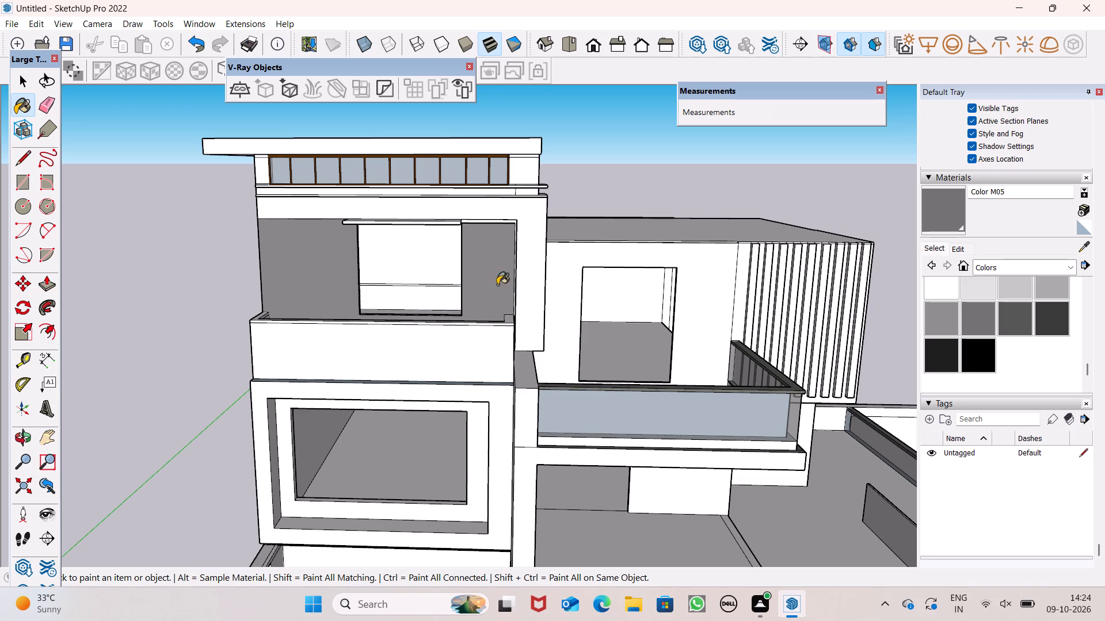
Paint the upper balcony parapet's top face and the narrow strip along its front upper edge with Color M05.
middle_click_drag(447, 318, 435, 358)
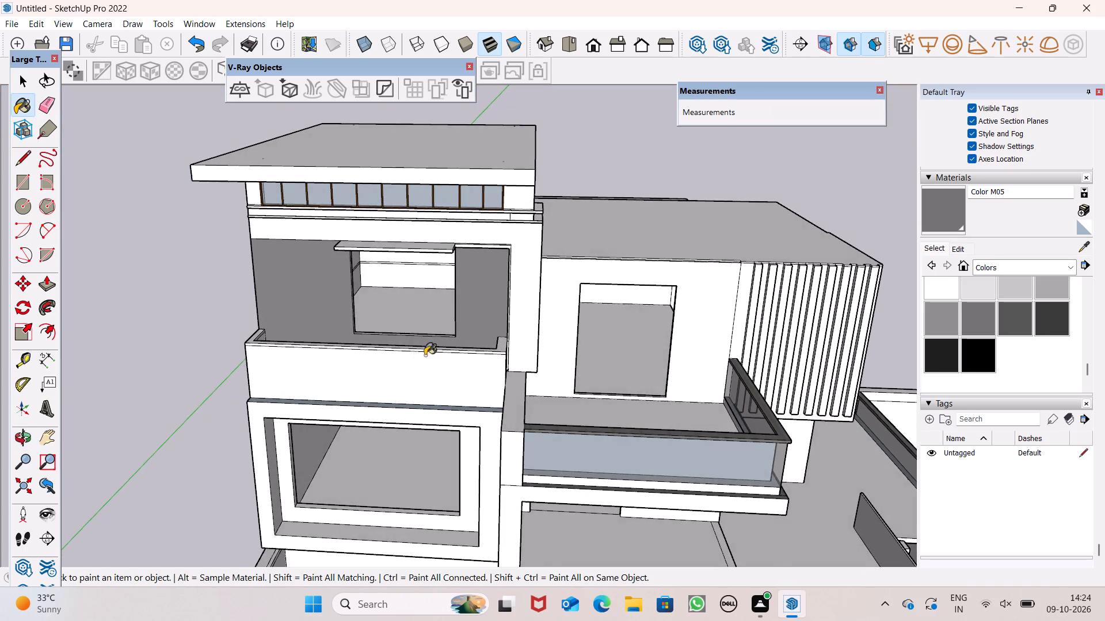
scroll(400, 351, "up", 7)
scroll(599, 396, "down", 1)
scroll(599, 396, "up", 6)
left_click(627, 314)
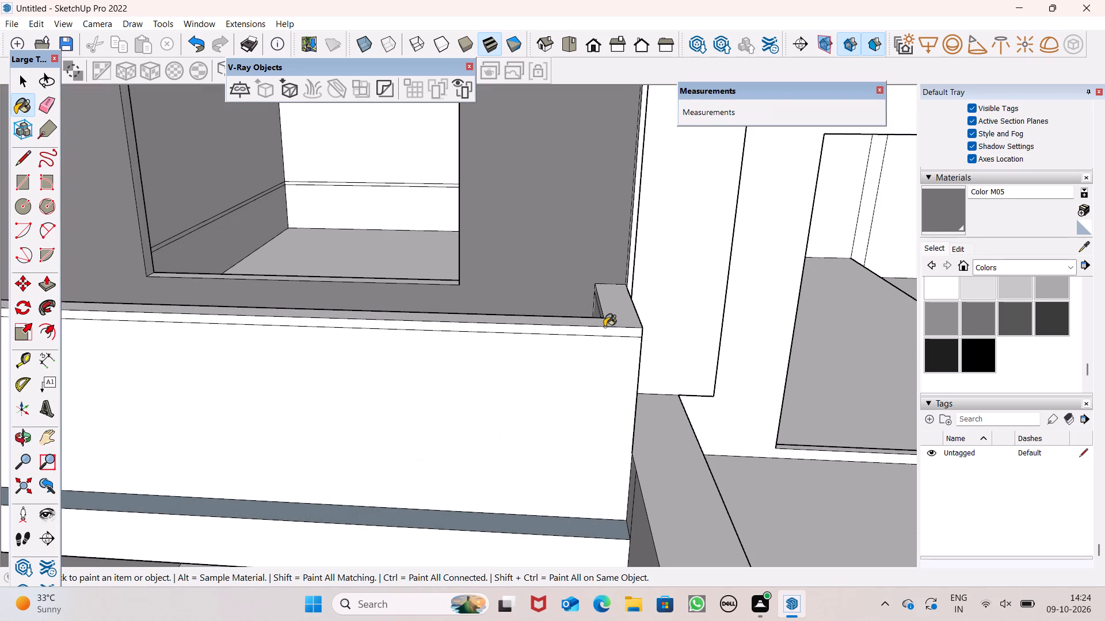
left_click(598, 332)
Paint the narrow inner rim strips along the front and both sides of the upper balcony parapet with Color M05.
scroll(628, 302, "down", 5)
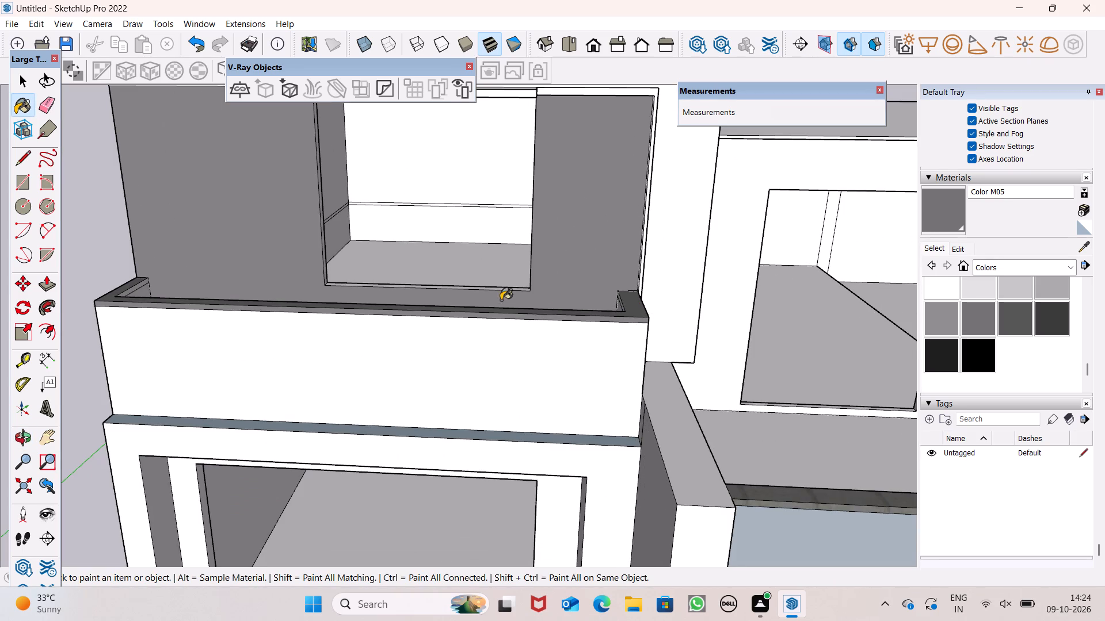
middle_click_drag(500, 300, 342, 407)
scroll(241, 224, "up", 4)
scroll(160, 255, "down", 1)
scroll(93, 276, "up", 1)
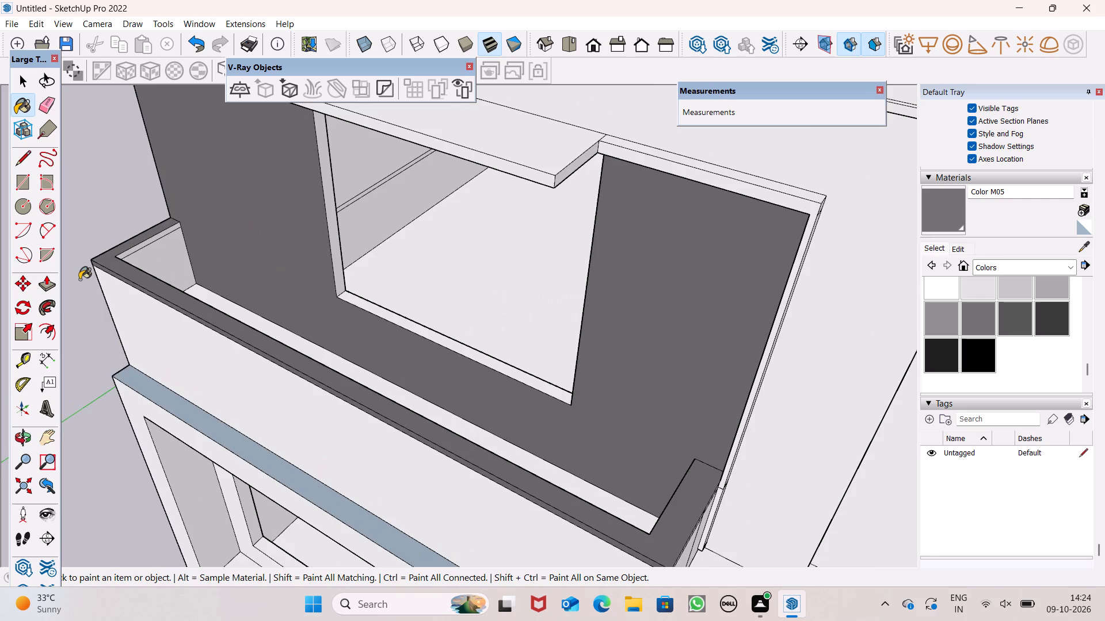
scroll(153, 263, "up", 6)
left_click(164, 217)
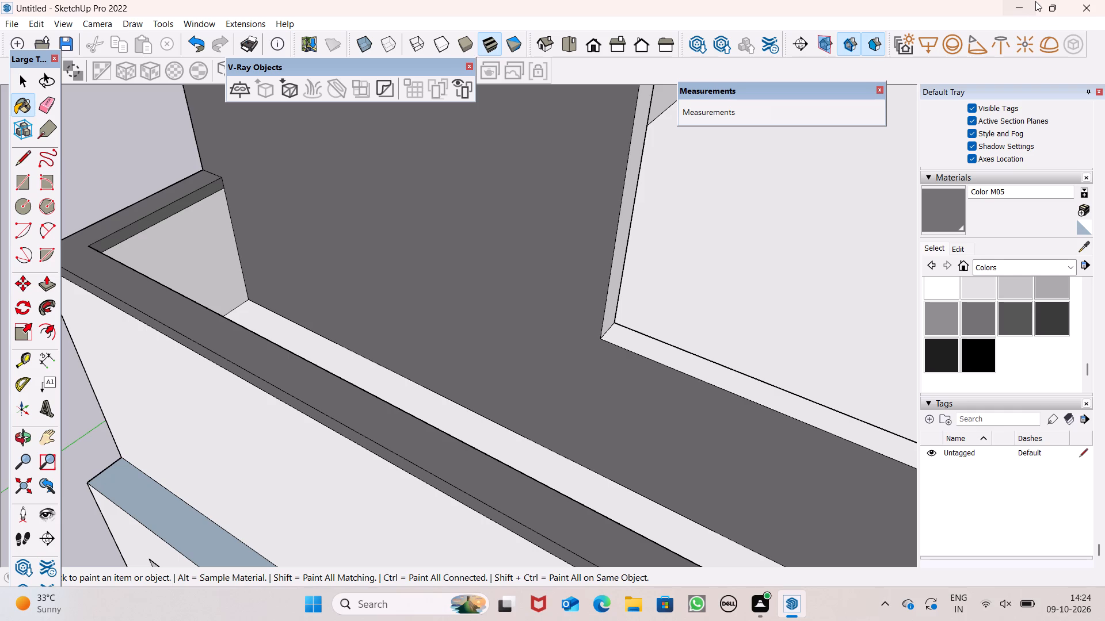
scroll(830, 1, "down", 7)
scroll(452, 277, "down", 6)
scroll(427, 335, "down", 2)
middle_click_drag(490, 351, 520, 339)
scroll(493, 362, "down", 11)
middle_click_drag(512, 378, 549, 313)
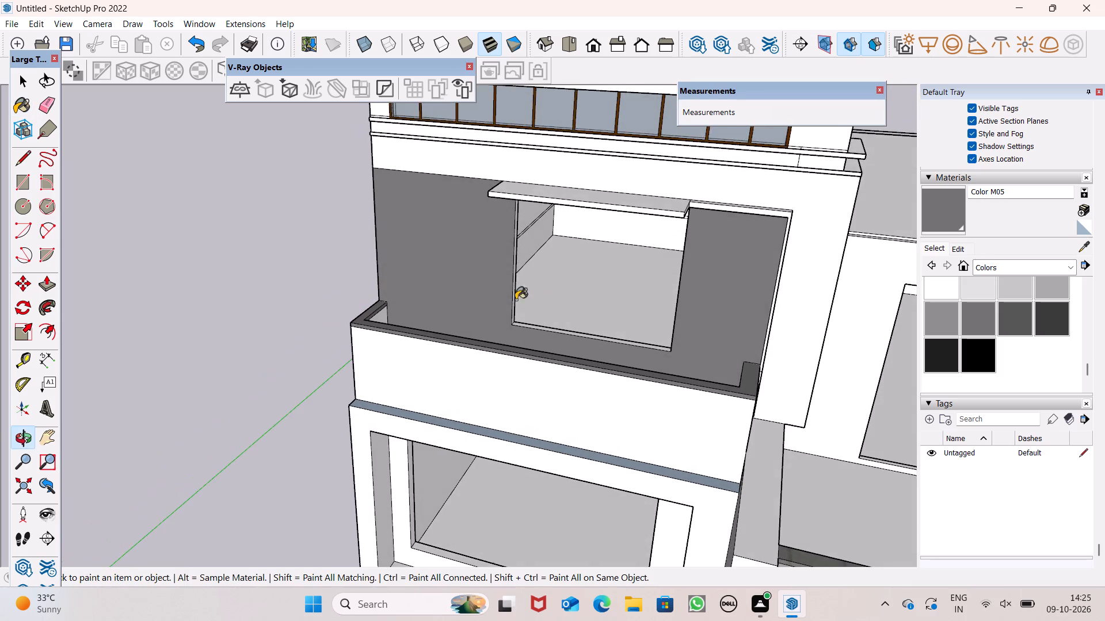
scroll(502, 286, "down", 1)
scroll(502, 286, "up", 1)
scroll(502, 286, "down", 1)
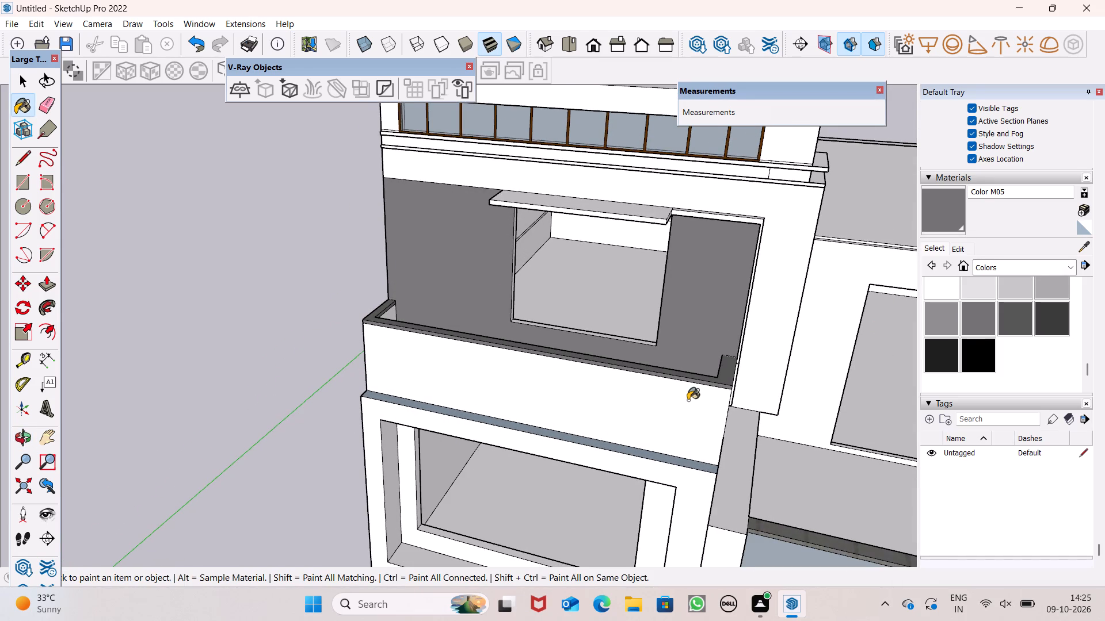
middle_click_drag(689, 400, 246, 410)
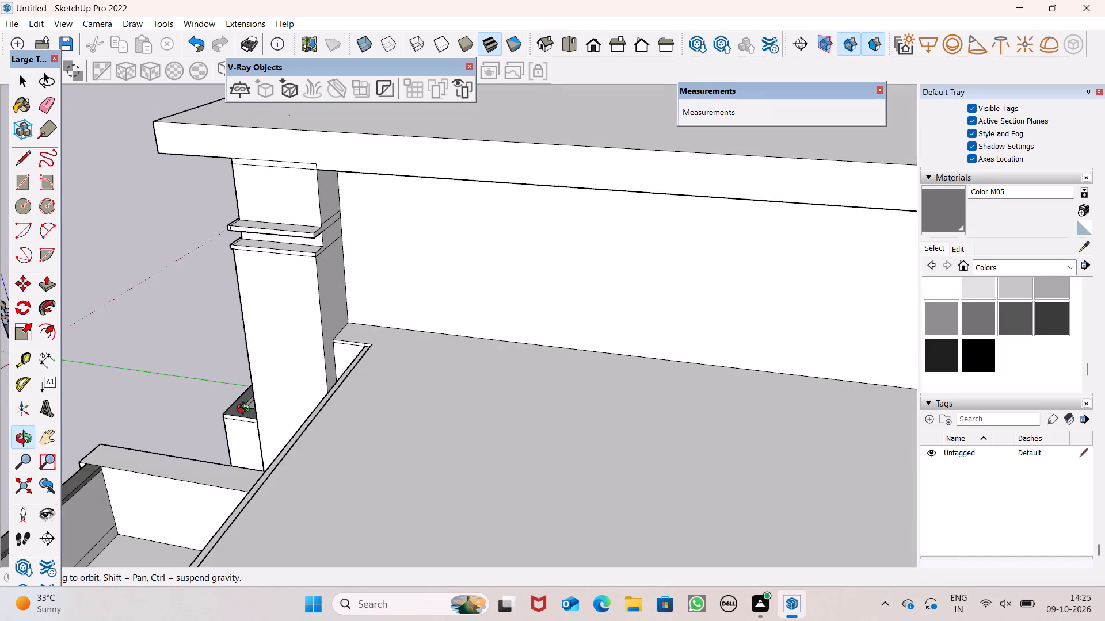
middle_click_drag(246, 410, 245, 410)
middle_click_drag(346, 408, 437, 453)
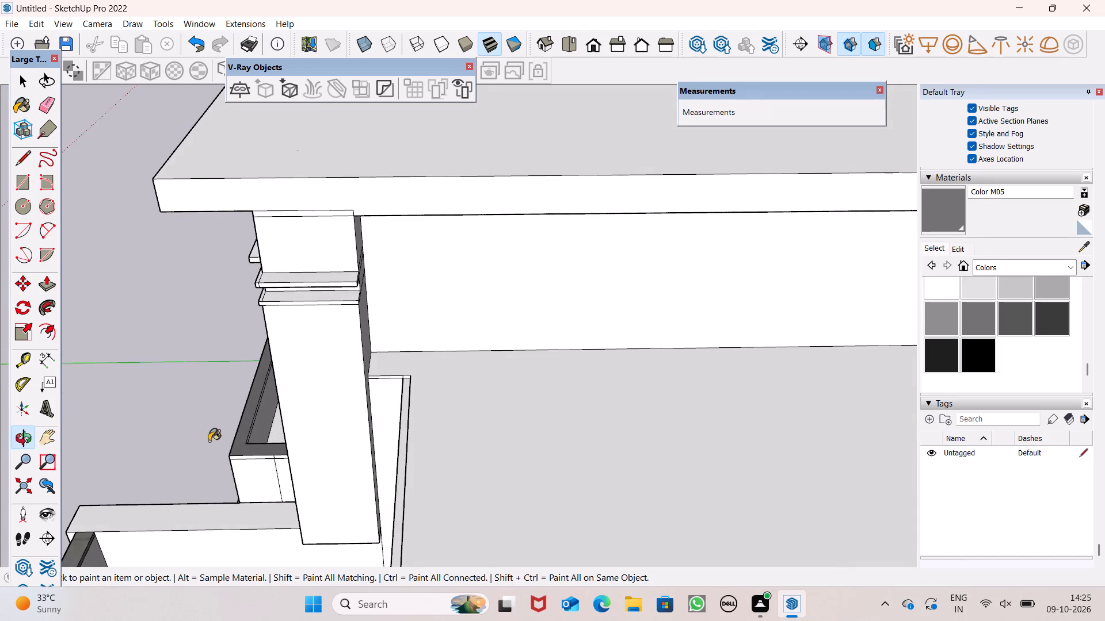
scroll(299, 437, "up", 6)
scroll(238, 432, "up", 4)
scroll(228, 423, "down", 1)
scroll(227, 422, "up", 12)
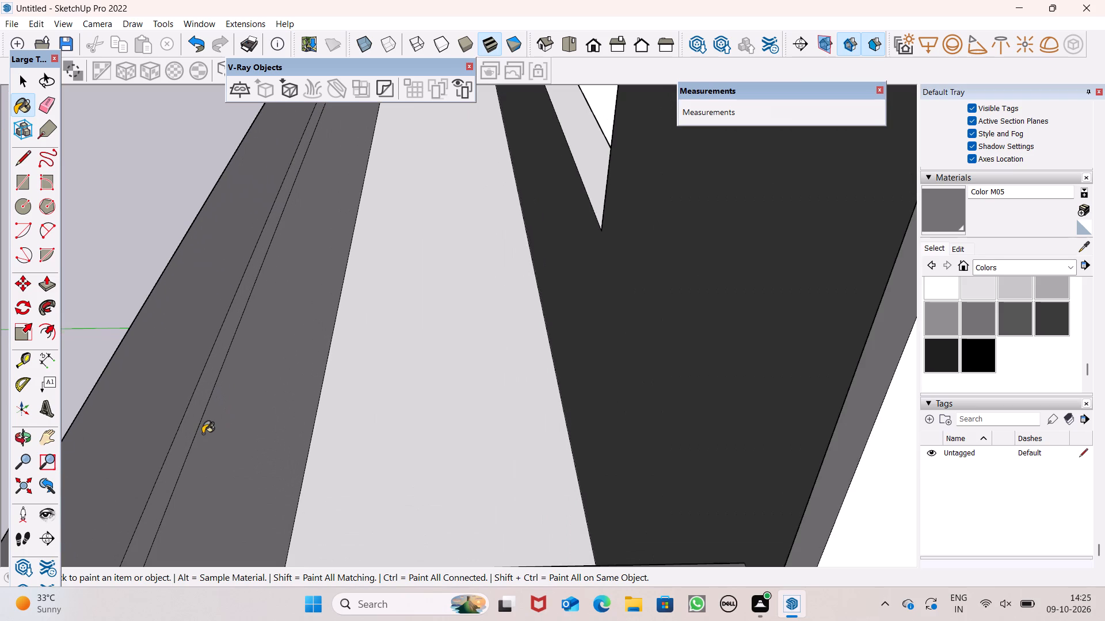
left_click(191, 423)
scroll(315, 428, "up", 1)
middle_click_drag(315, 430, 501, 471)
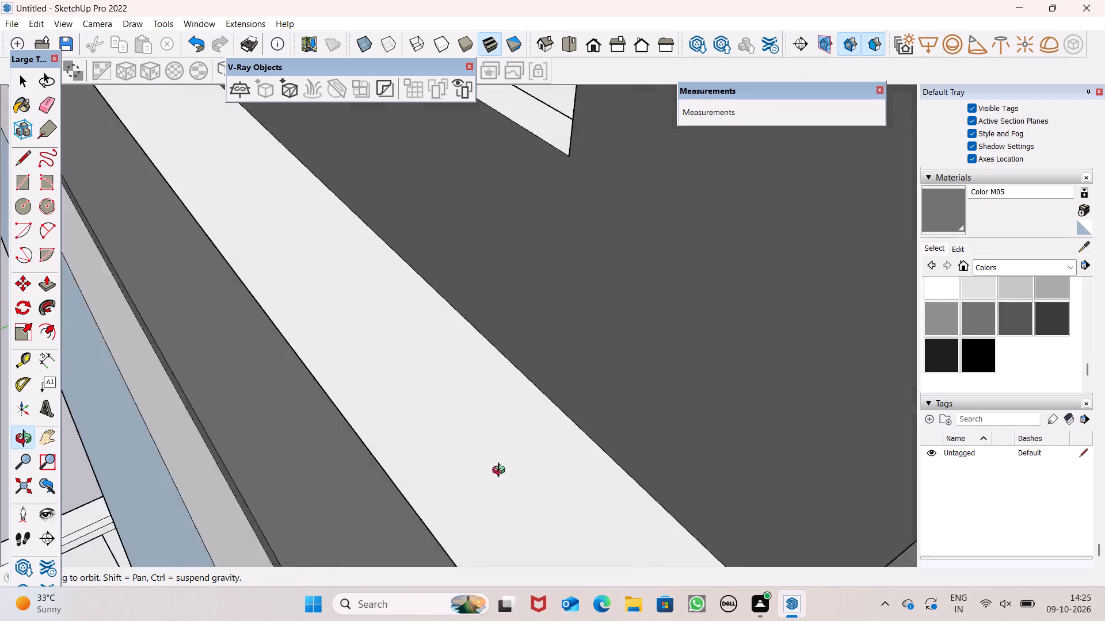
middle_click_drag(501, 471, 842, 505)
left_click(898, 209)
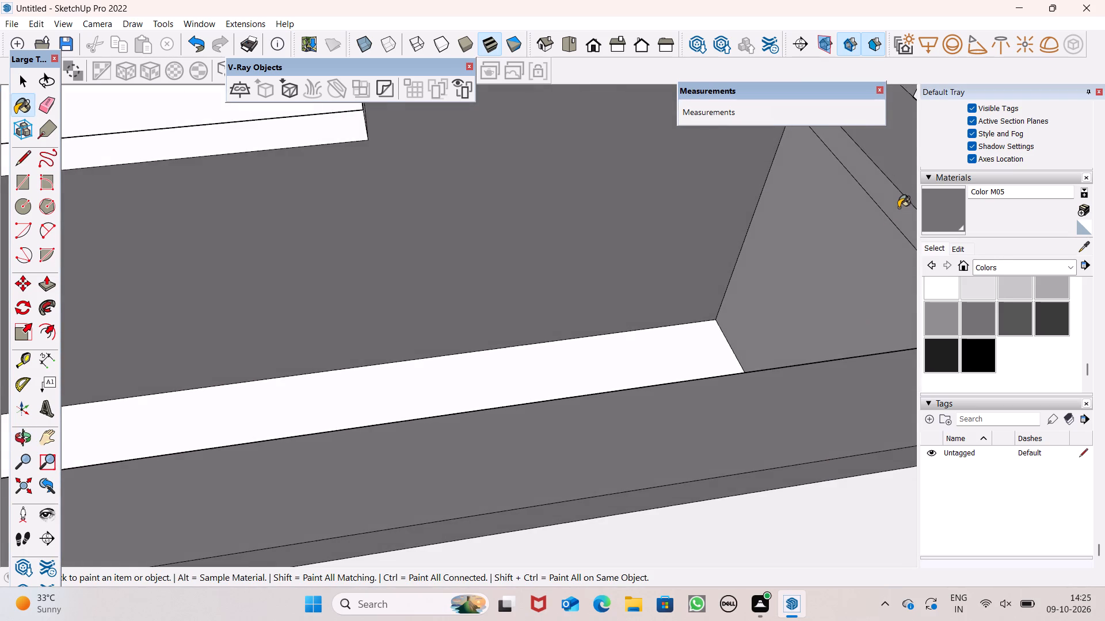
Paint the upper balcony parapet's front face with Granite Light Gray from the Stone materials.
scroll(613, 254, "down", 2)
middle_click_drag(630, 351, 599, 296)
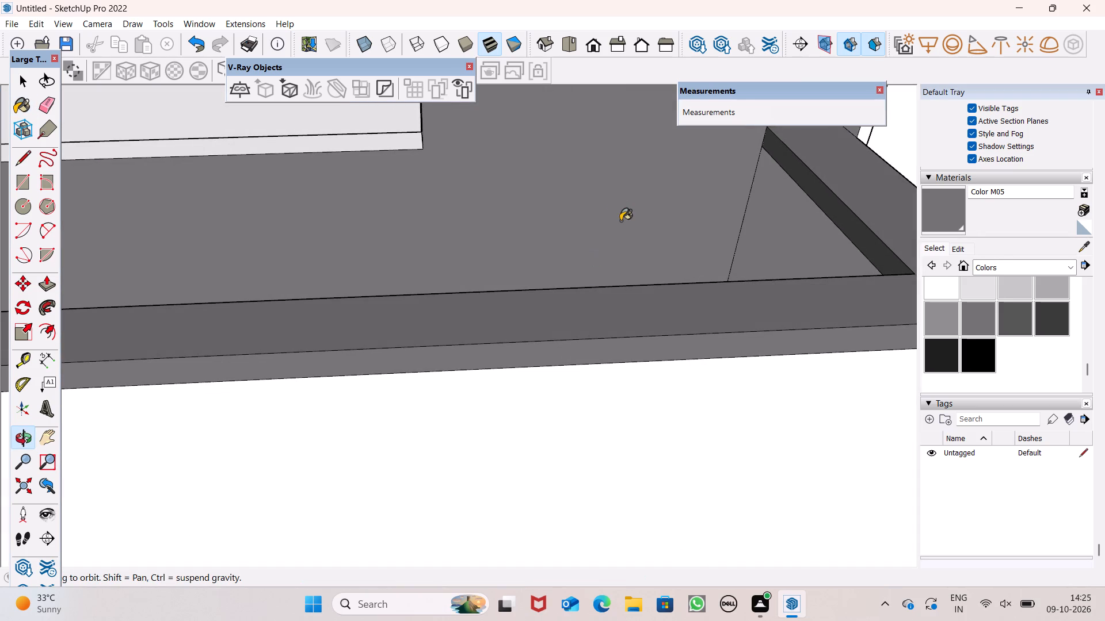
scroll(642, 231, "down", 5)
scroll(695, 283, "down", 2)
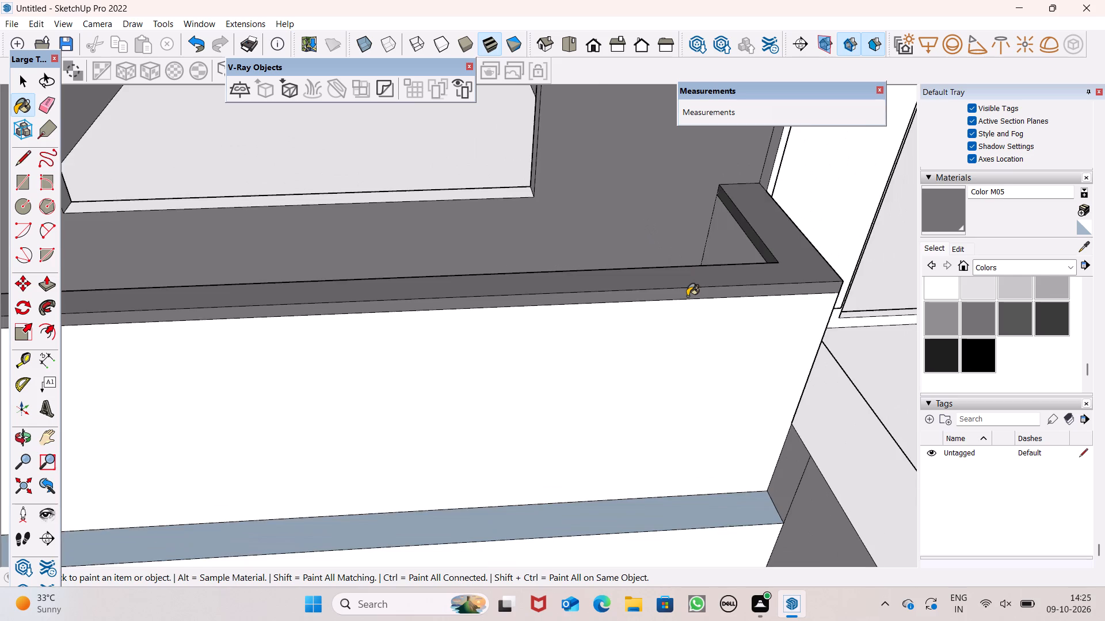
scroll(687, 300, "down", 11)
scroll(684, 317, "up", 1)
middle_click_drag(683, 319, 659, 261)
scroll(653, 257, "down", 5)
middle_click_drag(652, 272, 649, 255)
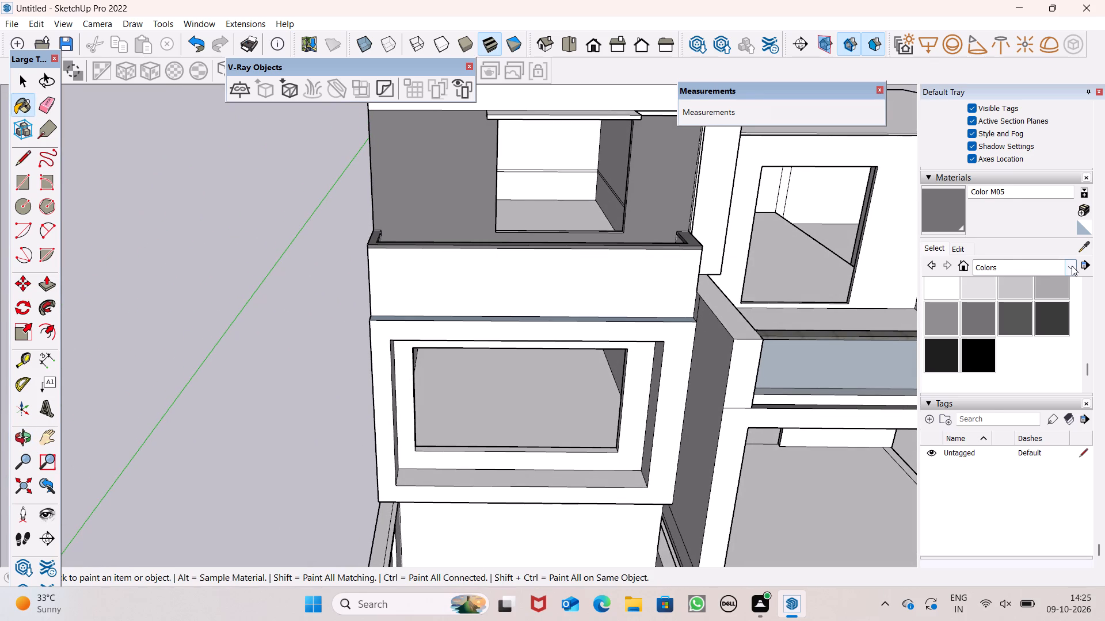
left_click(1072, 266)
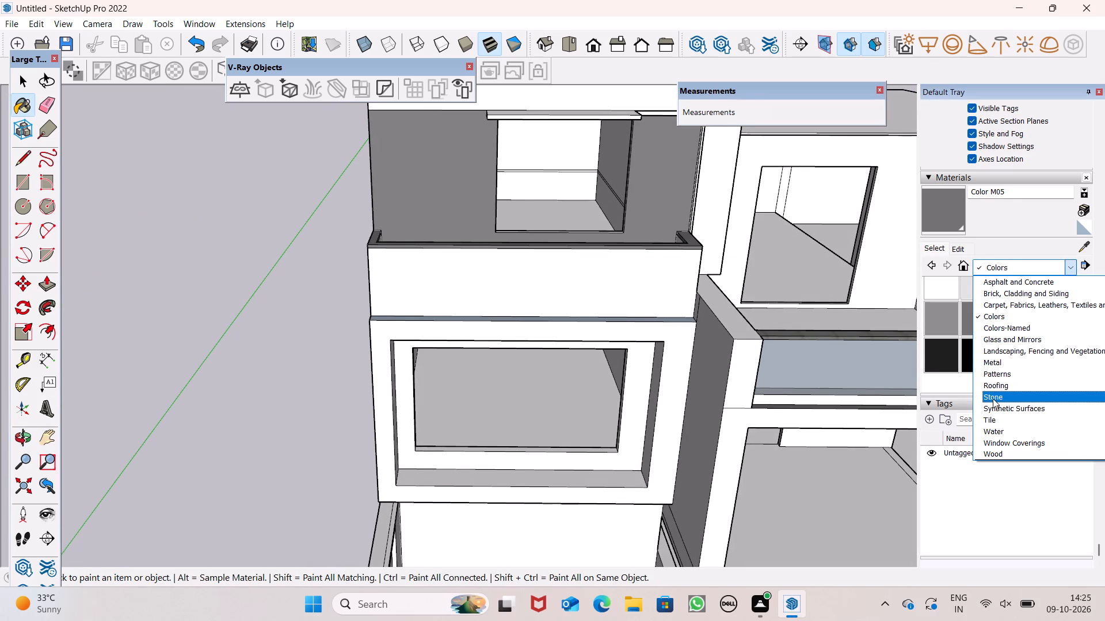
left_click(993, 398)
left_click(1045, 324)
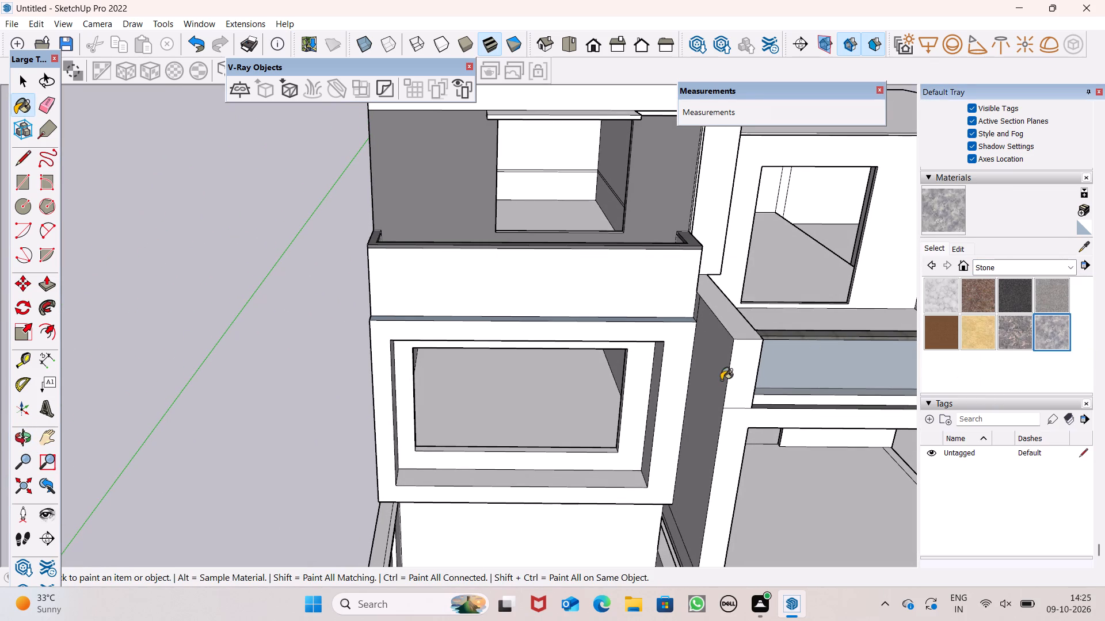
left_click(1049, 293)
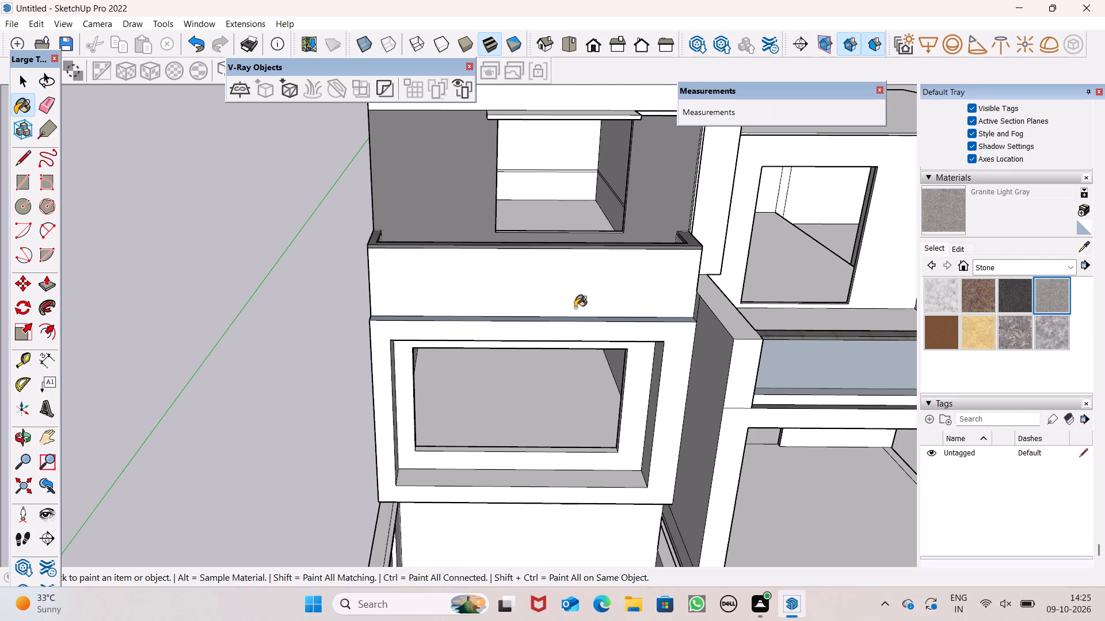
left_click(575, 301)
Paint the outer side faces at both ends of the upper balcony parapet with Granite Light Gray.
scroll(626, 328, "up", 1)
scroll(557, 337, "up", 1)
middle_click_drag(555, 337, 750, 355)
scroll(658, 351, "up", 1)
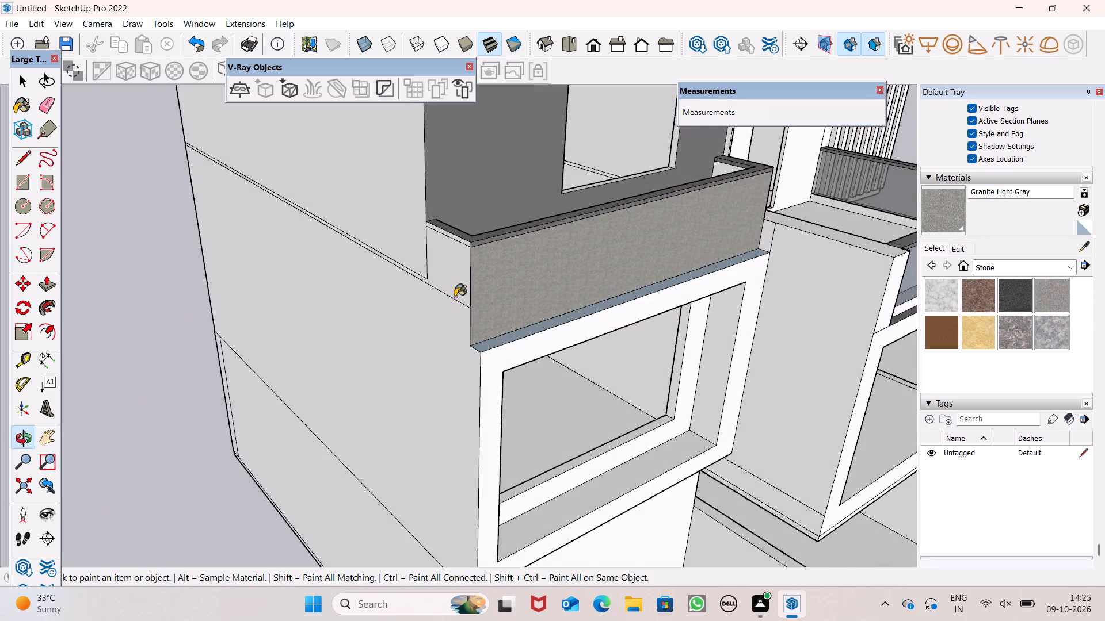
scroll(455, 297, "up", 1)
scroll(455, 297, "down", 1)
scroll(454, 297, "up", 2)
left_click(463, 282)
scroll(542, 306, "up", 1)
middle_click_drag(542, 306, 141, 307)
scroll(620, 293, "up", 1)
middle_click_drag(609, 315, 515, 311)
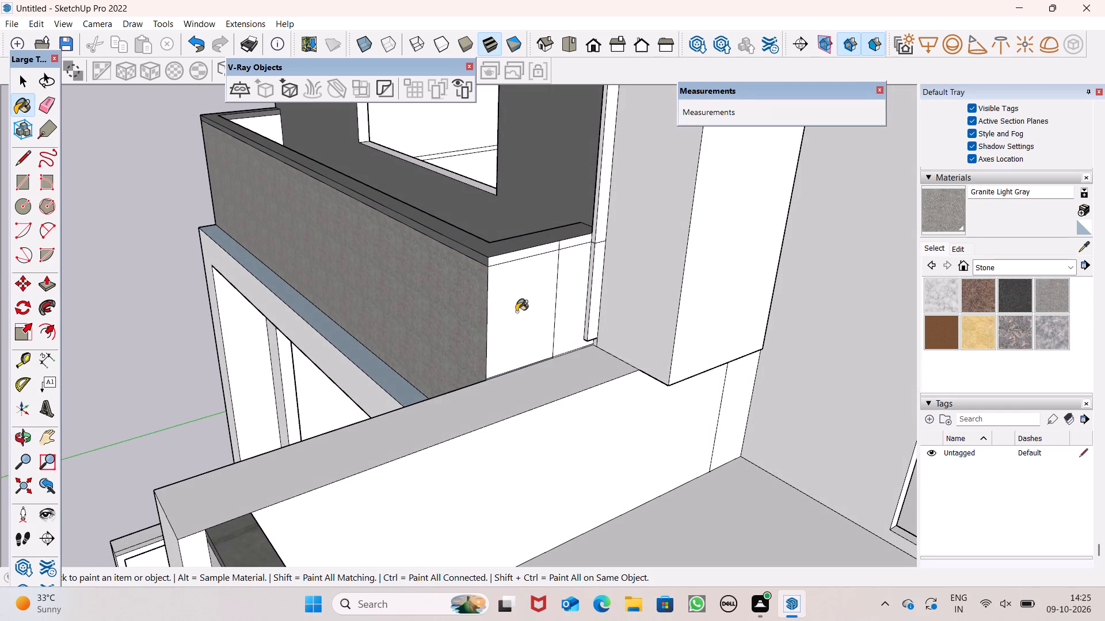
left_click(516, 312)
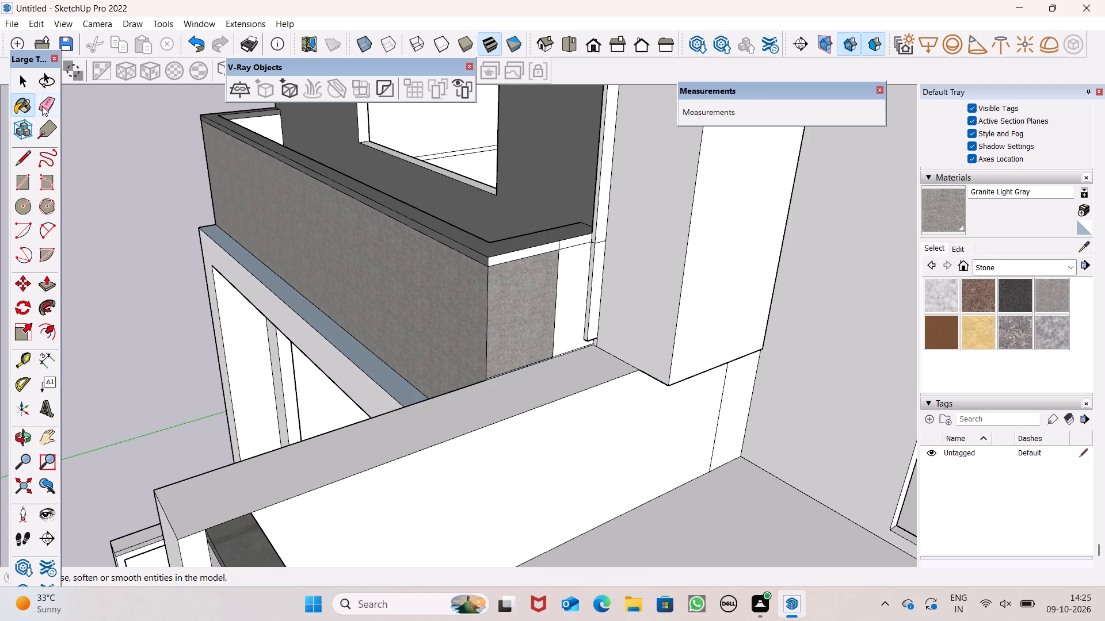
Erase the horizontal strip edges and vertical seams on the parapet's outer side face beside the projecting wall.
left_click(42, 106)
scroll(570, 269, "up", 3)
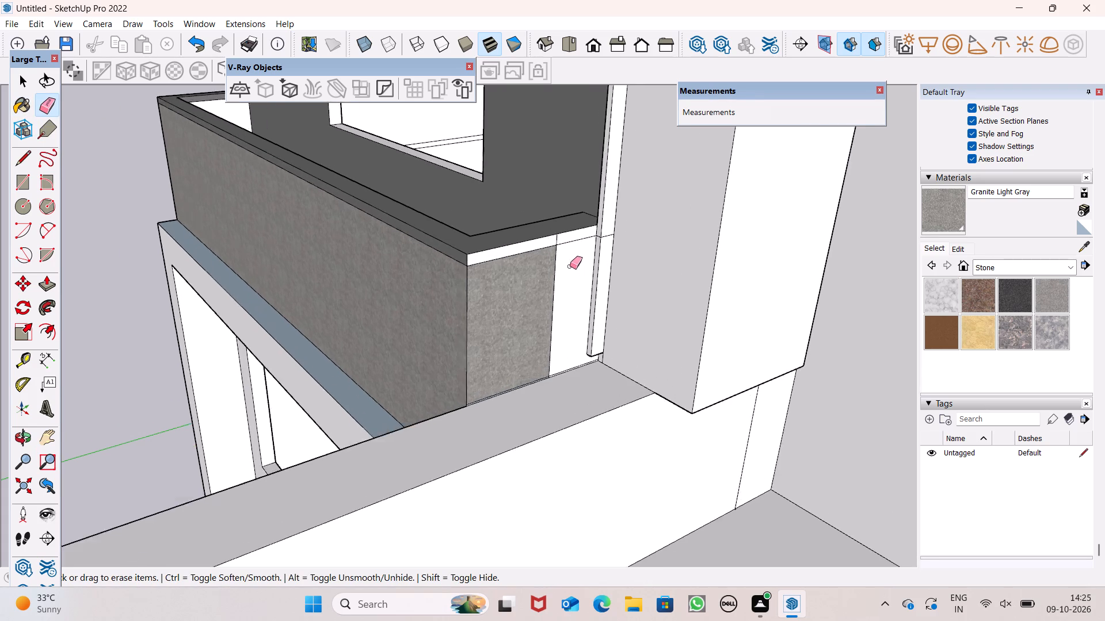
scroll(570, 266, "up", 3)
left_click_drag(547, 235, 553, 235)
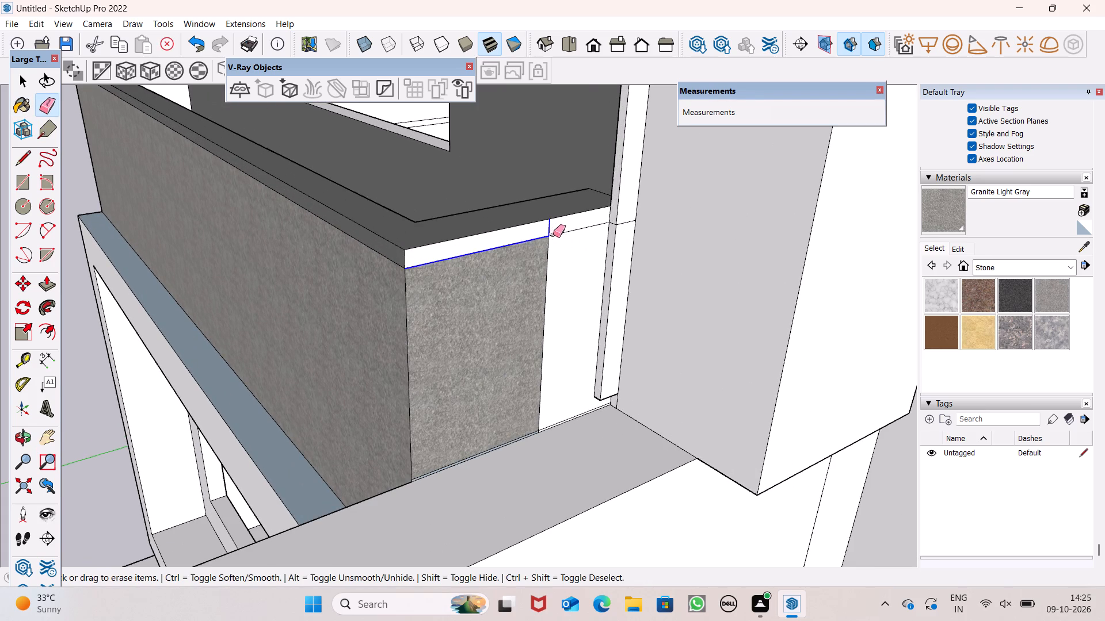
left_click_drag(553, 235, 553, 236)
left_click_drag(558, 237, 546, 258)
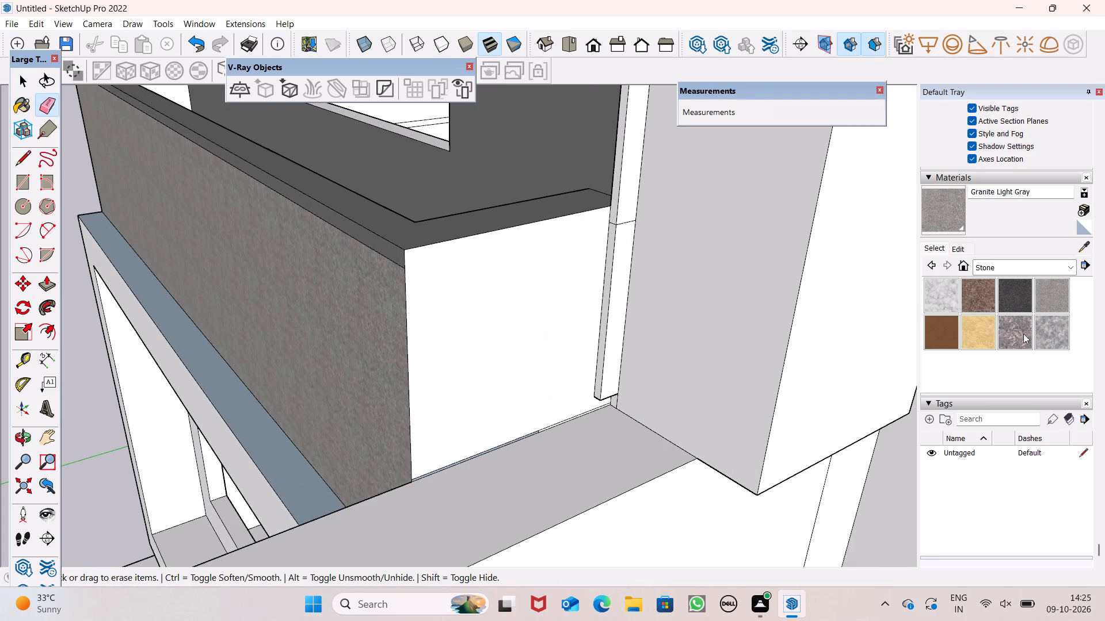
scroll(584, 351, "up", 1)
middle_click_drag(592, 351, 1104, 548)
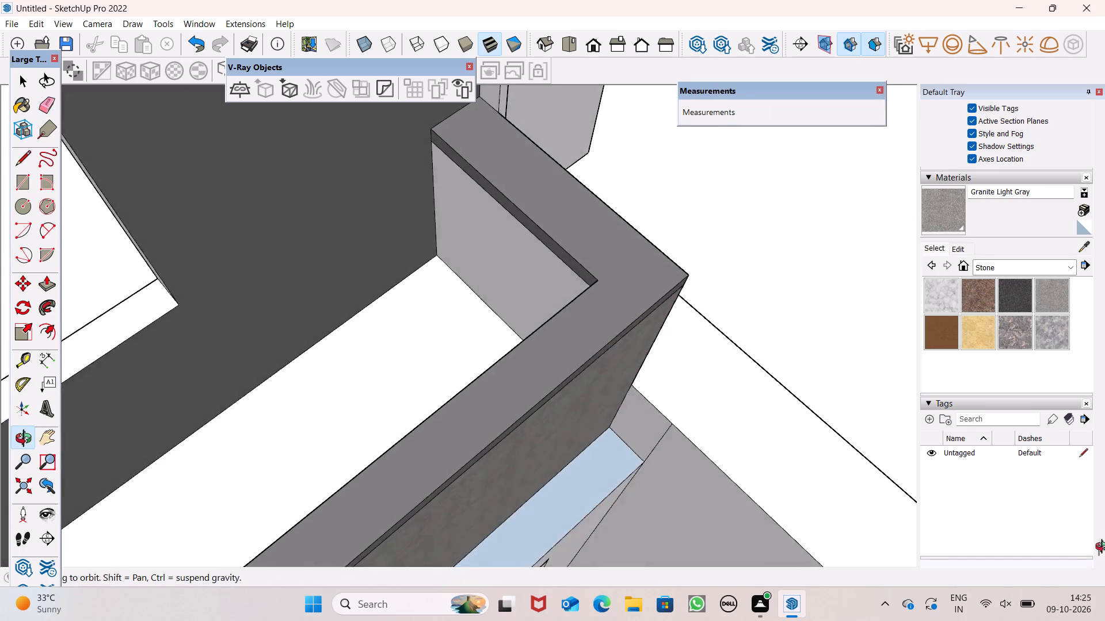
Undo the last two edge erasures on the upper balcony parapet's outer side face beside the projecting wall.
middle_click_drag(1104, 548, 559, 367)
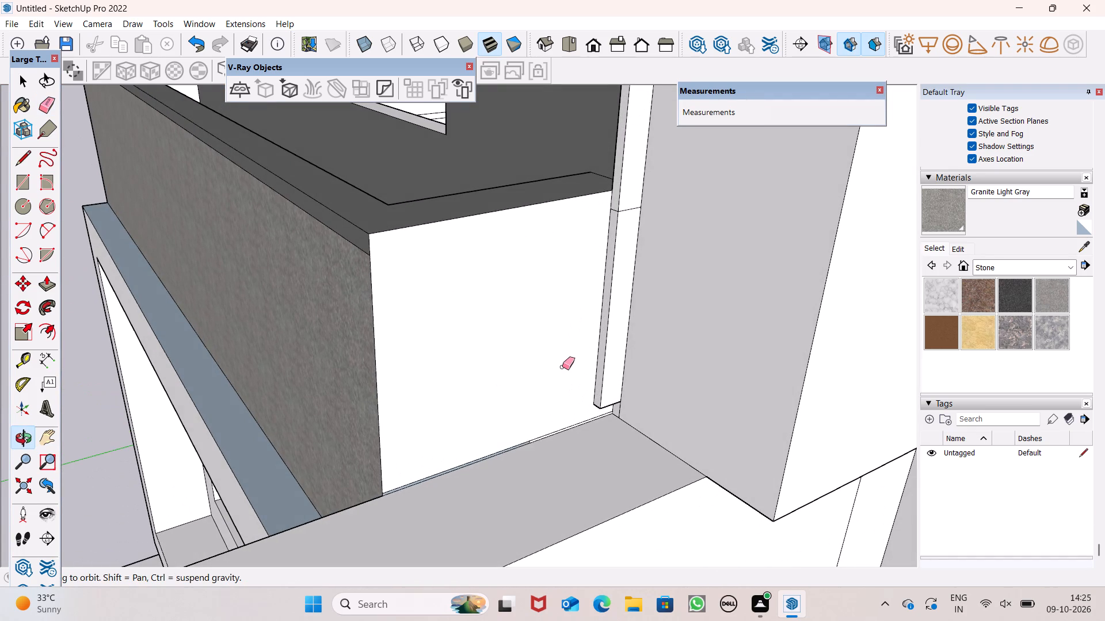
key("ctrl+z")
key("ctrl+z")
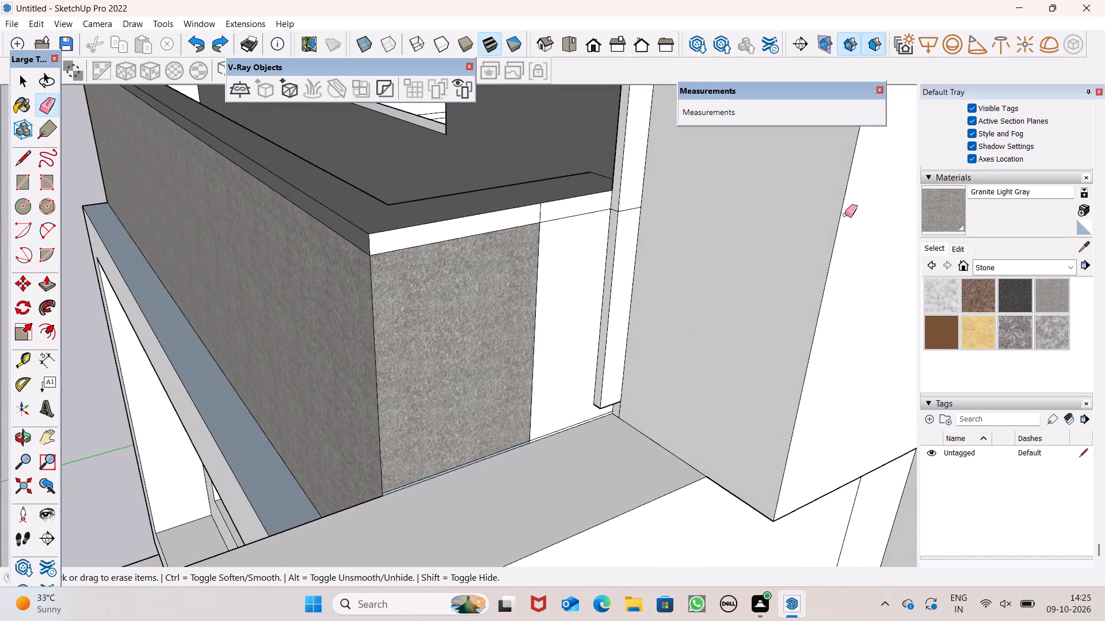
Paint the white section of the parapet's outer side face next to the projecting wall with Granite Light Gray.
left_click(1049, 302)
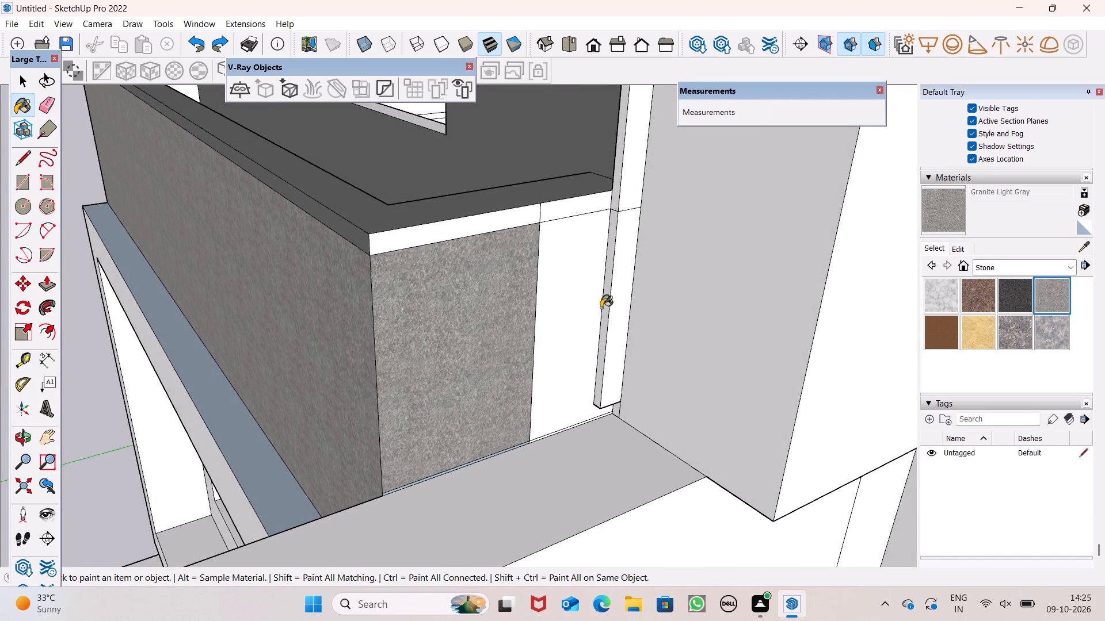
left_click(586, 307)
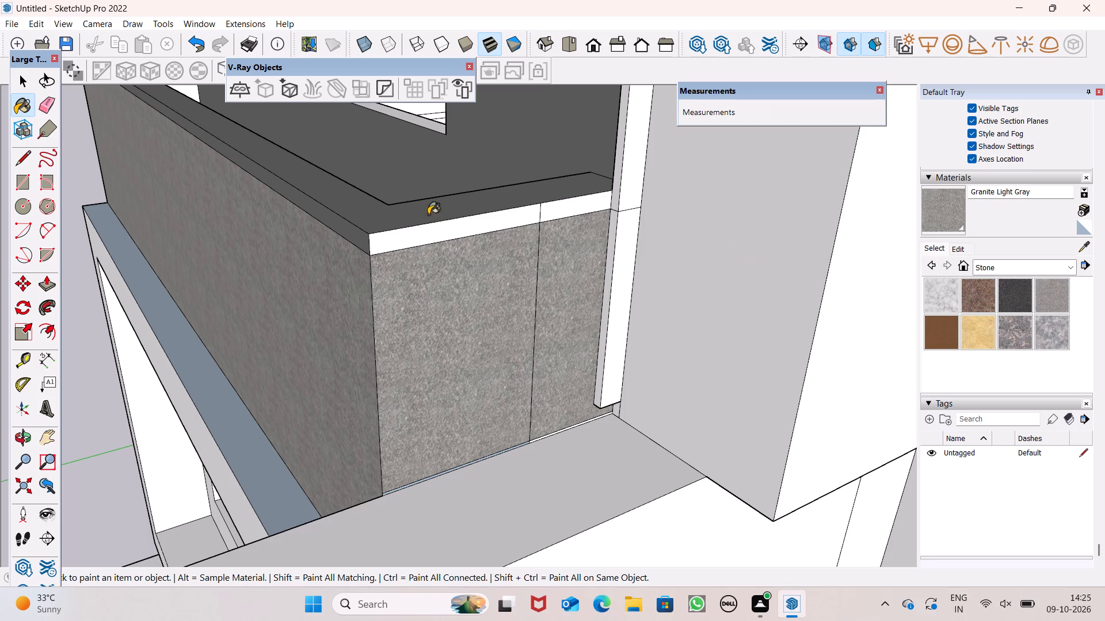
Erase the vertical seams through the rim strip and the granite area on the parapet's outer side face.
left_click(48, 114)
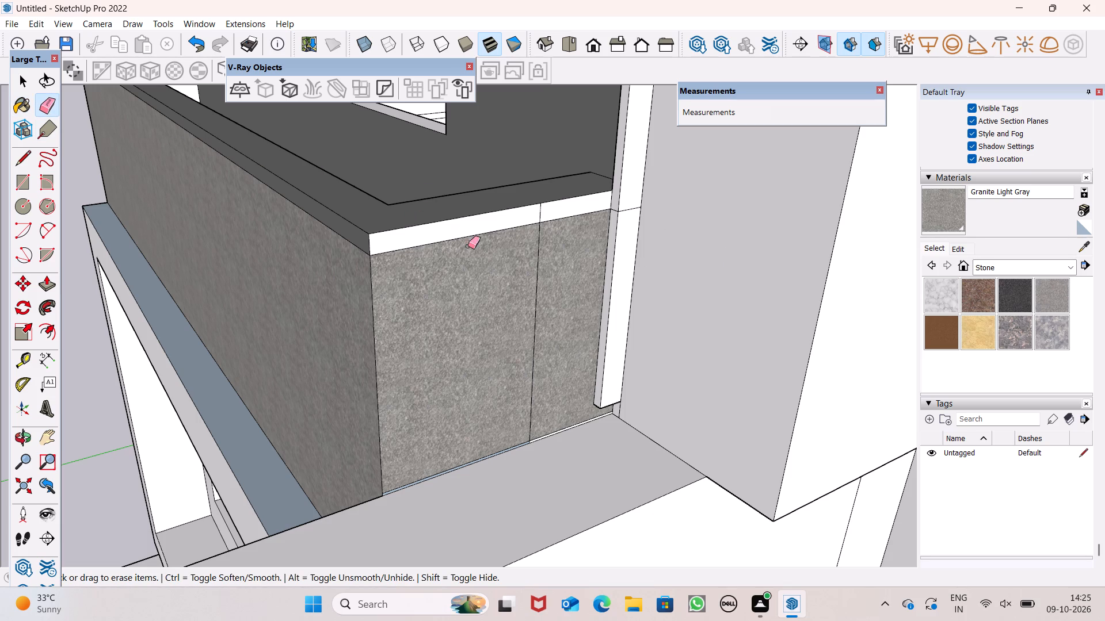
left_click_drag(534, 214, 544, 212)
left_click(539, 269)
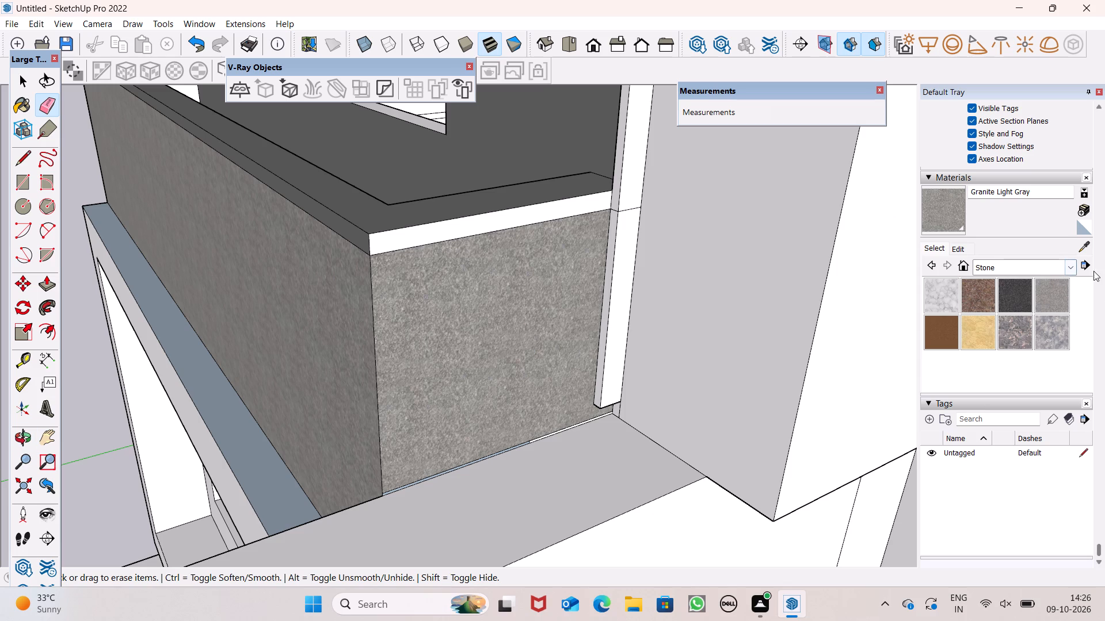
Paint the white rim strip above the granite on the parapet's outer side face with Color M07 from the Colors materials.
left_click(1069, 273)
left_click(1024, 316)
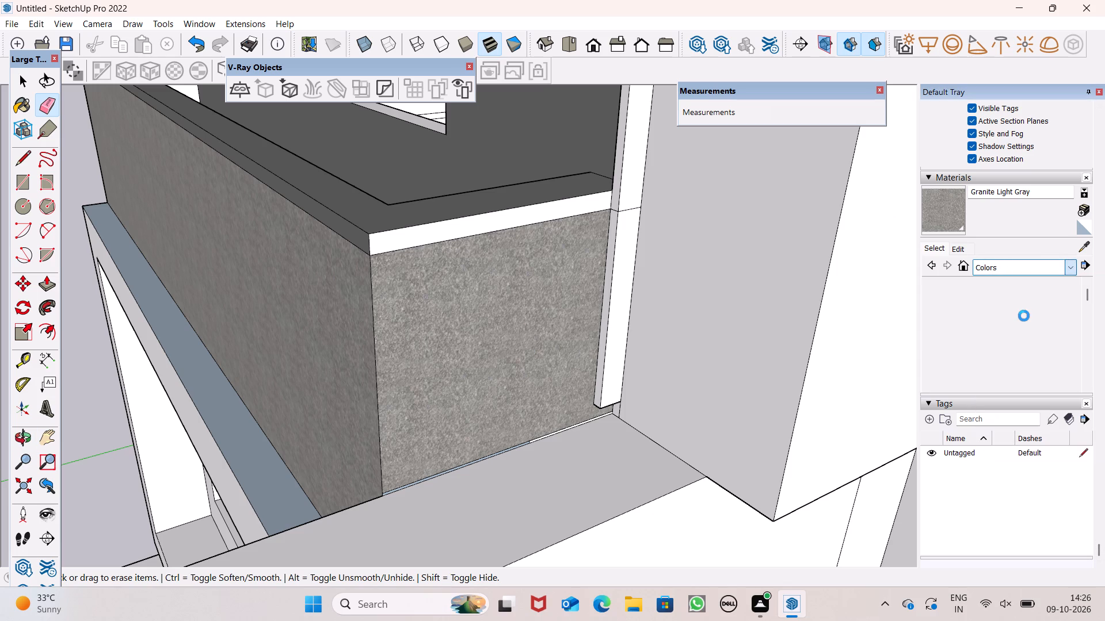
scroll(1029, 343, "down", 10)
scroll(1028, 346, "up", 1)
scroll(1027, 346, "down", 2)
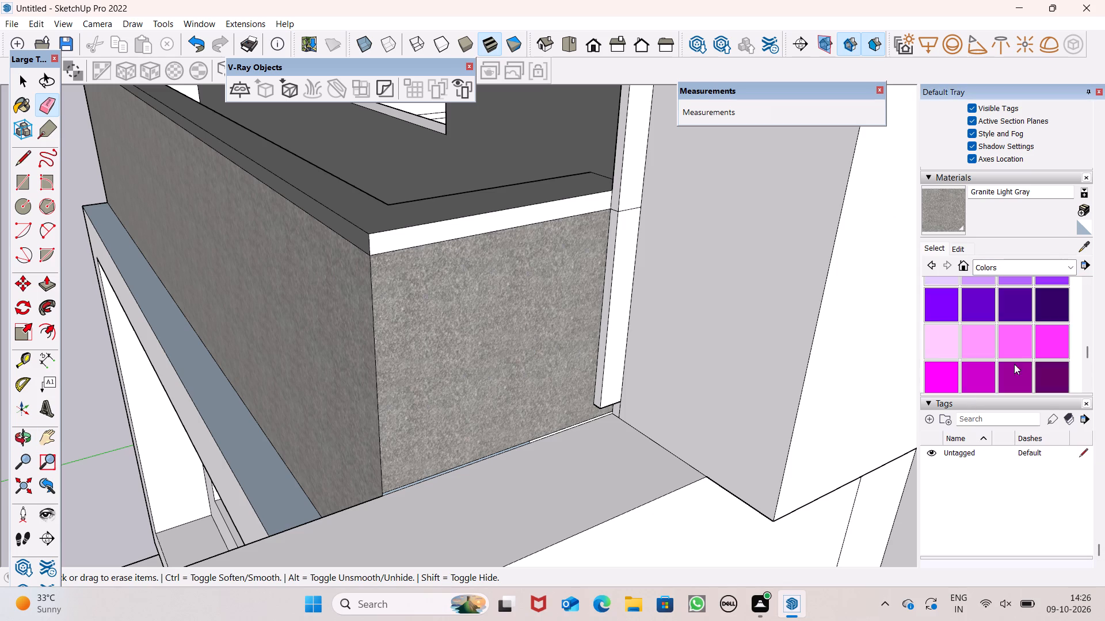
scroll(1014, 364, "down", 2)
left_click(1057, 319)
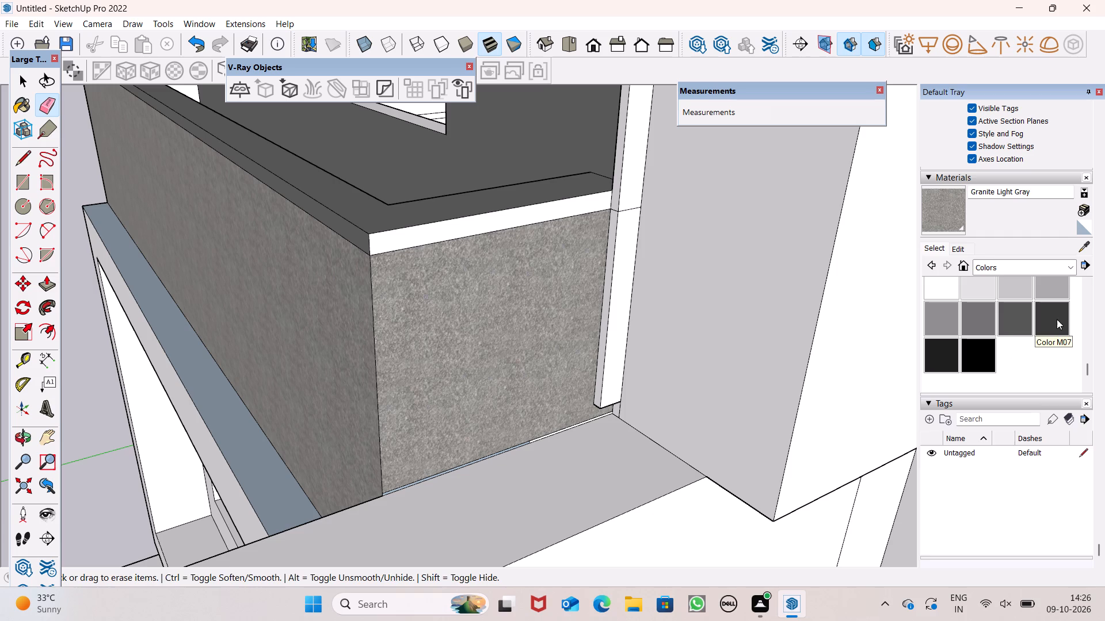
left_click(561, 214)
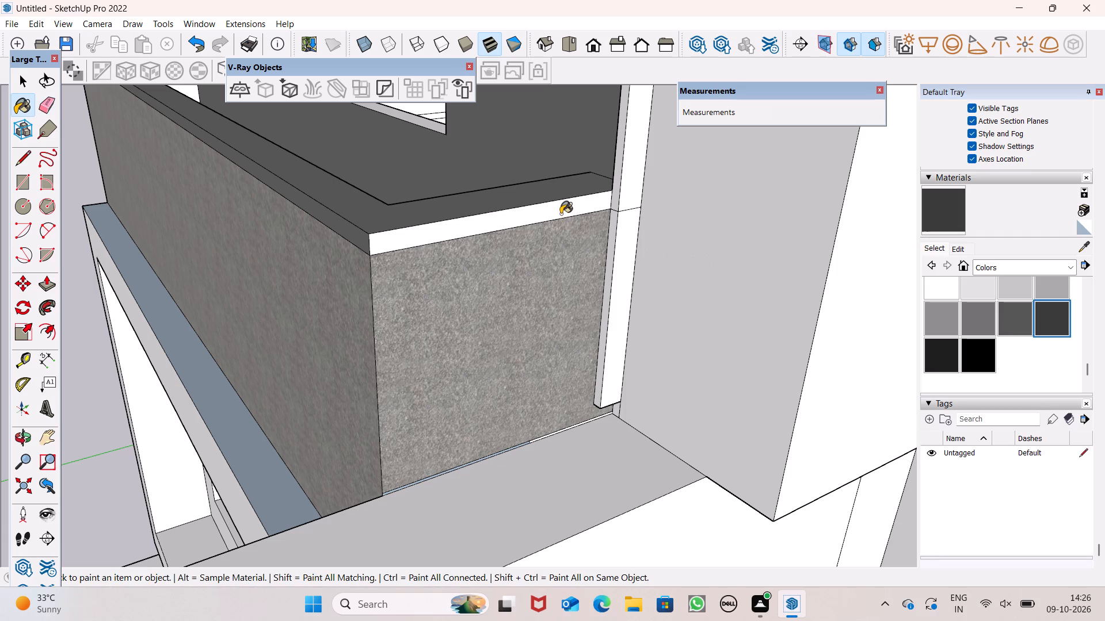
left_click(565, 210)
key("space")
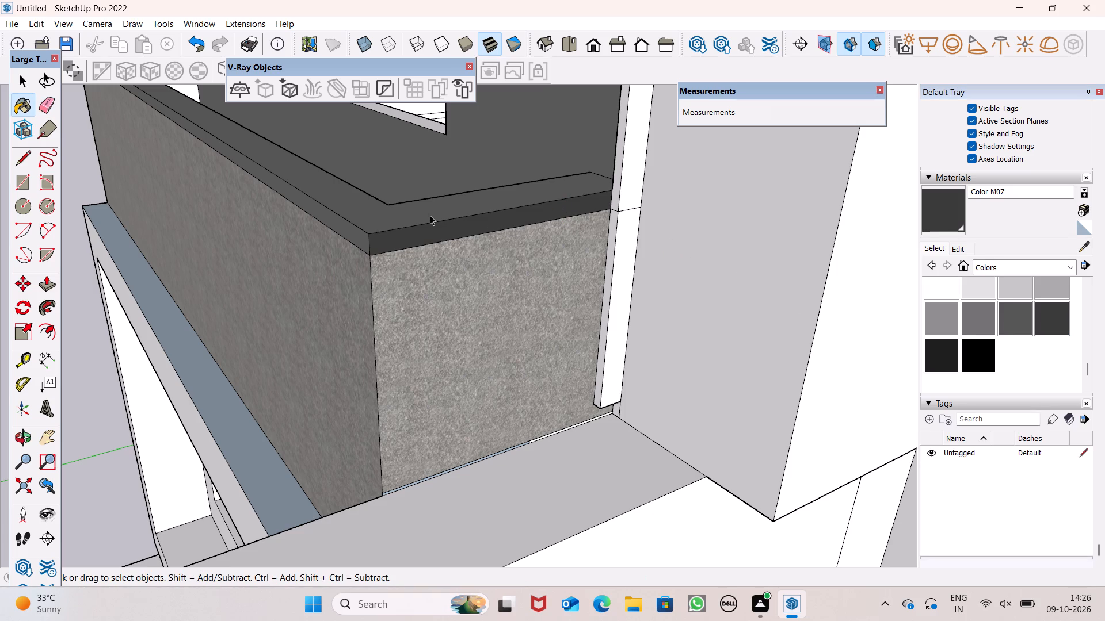
Erase the short stray edge on the projecting wall where it meets the upper balcony parapet's rim strip.
scroll(286, 229, "down", 4)
scroll(352, 249, "down", 1)
scroll(365, 256, "up", 1)
scroll(370, 258, "down", 4)
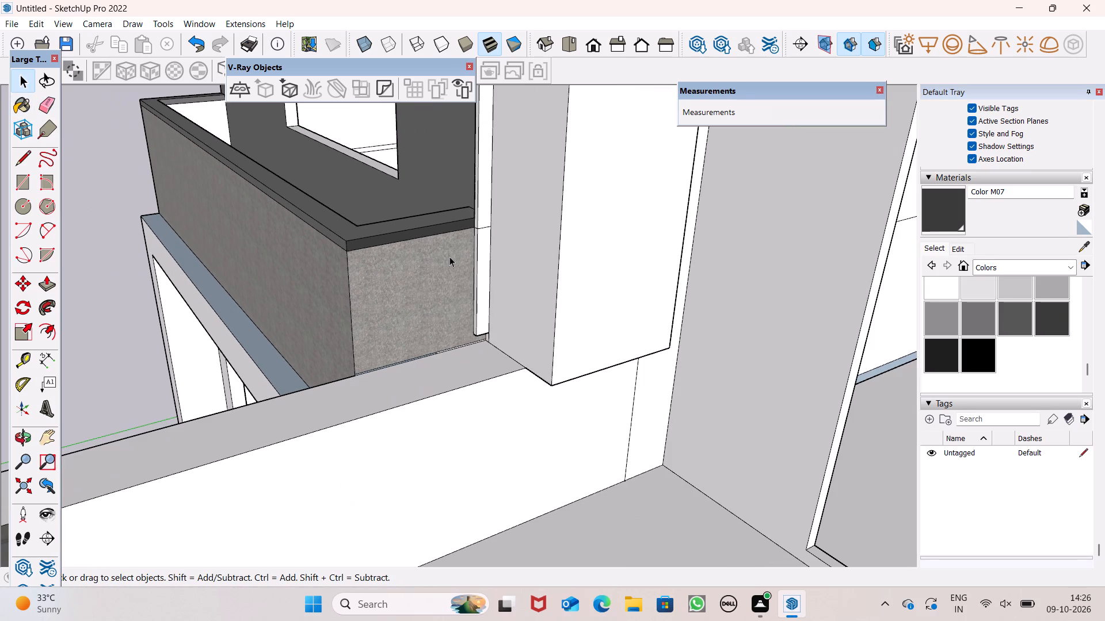
left_click(39, 99)
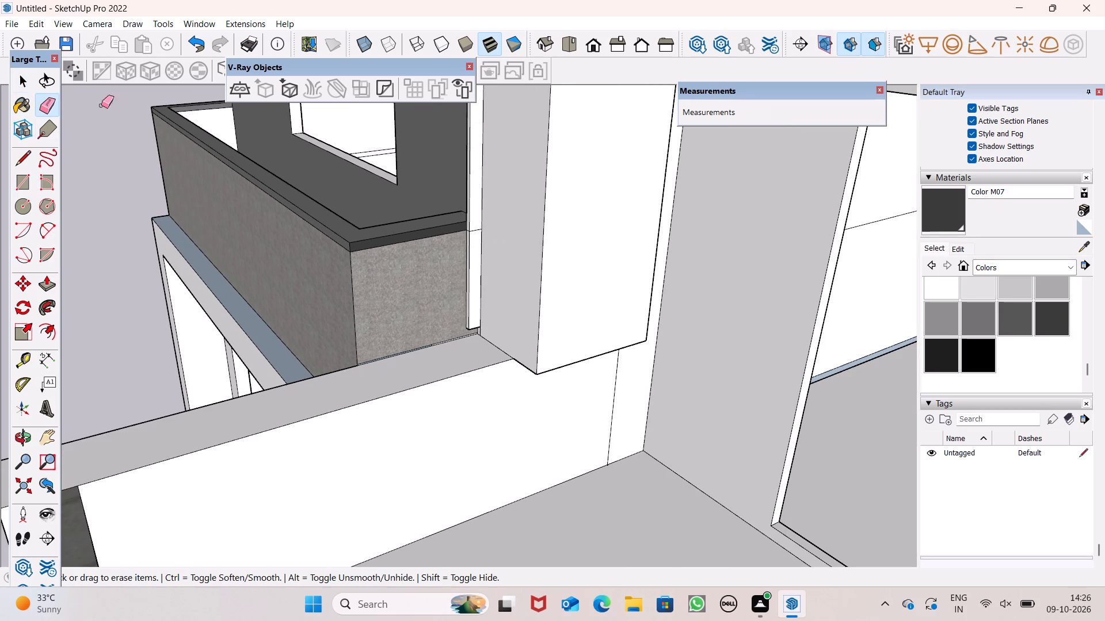
scroll(493, 208, "up", 12)
left_click(461, 249)
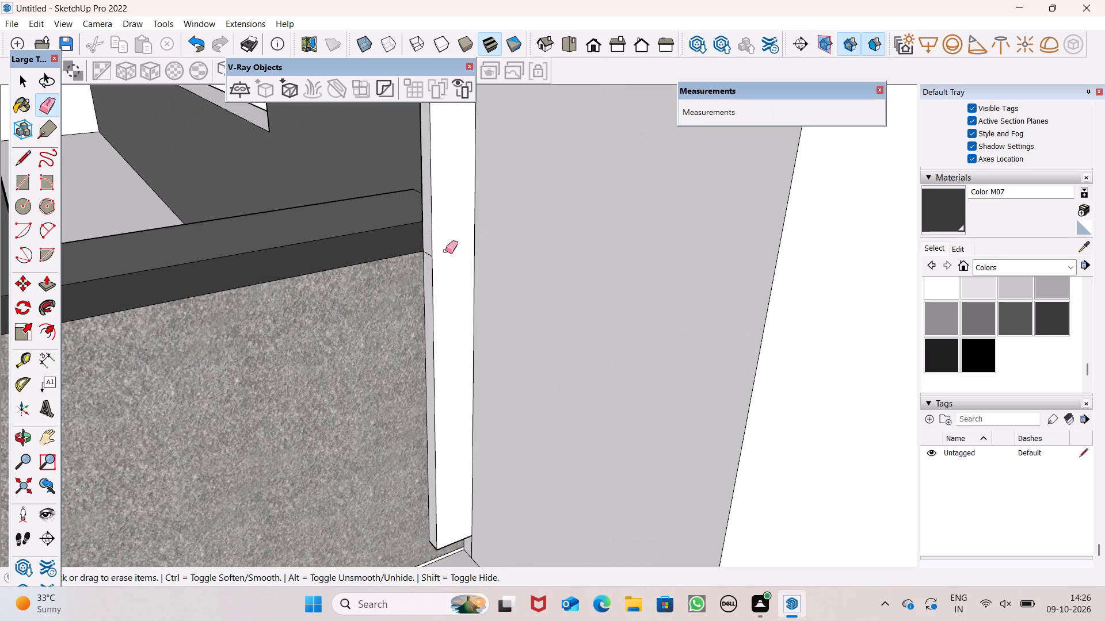
middle_click_drag(435, 267, 523, 267)
scroll(482, 266, "up", 7)
left_click_drag(456, 250, 458, 252)
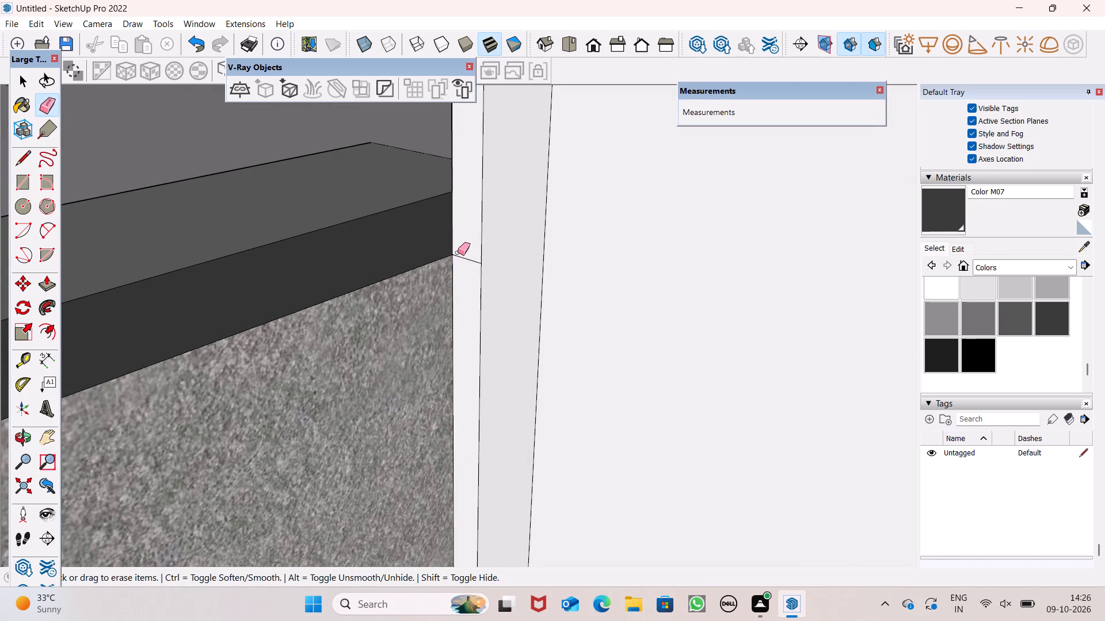
left_click_drag(458, 252, 459, 264)
Paint the wall beneath the projecting upper storey, including the thin strip along its top, with Color M05.
scroll(478, 234, "down", 9)
scroll(599, 231, "down", 5)
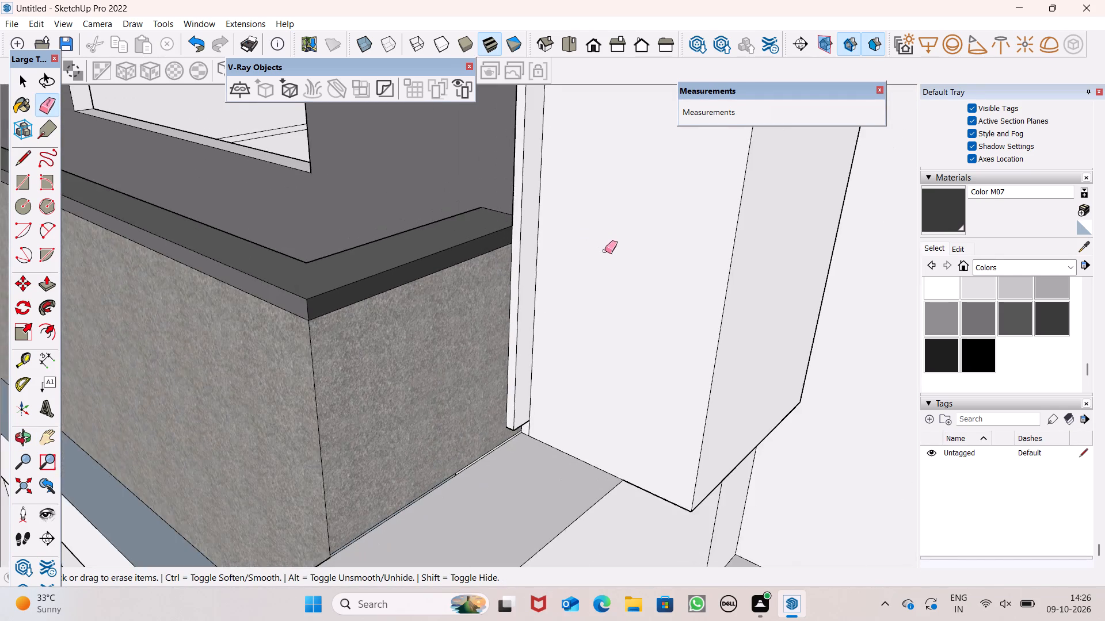
scroll(605, 251, "down", 16)
middle_click_drag(535, 309, 721, 292)
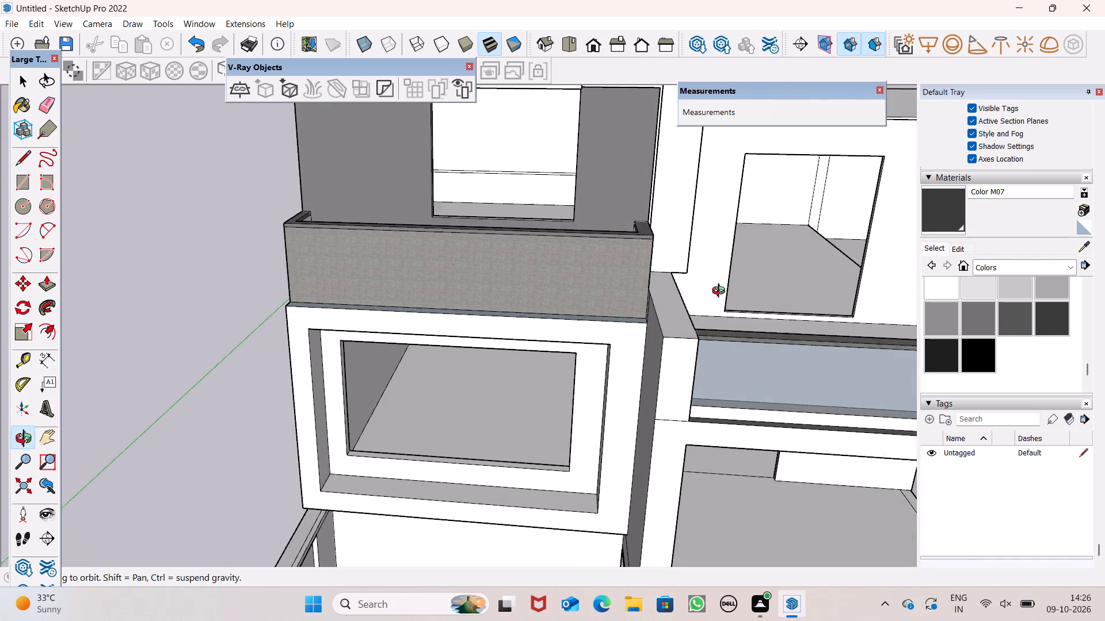
middle_click_drag(721, 292, 725, 302)
scroll(451, 270, "up", 1)
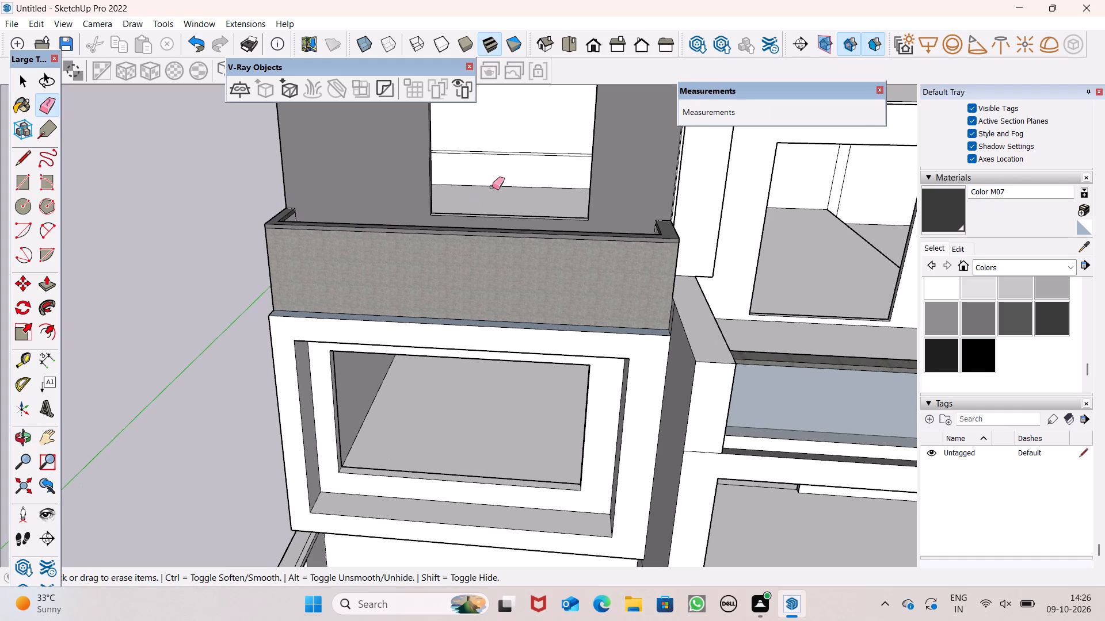
scroll(493, 187, "down", 4)
middle_click_drag(550, 257, 108, 224)
scroll(126, 197, "down", 6)
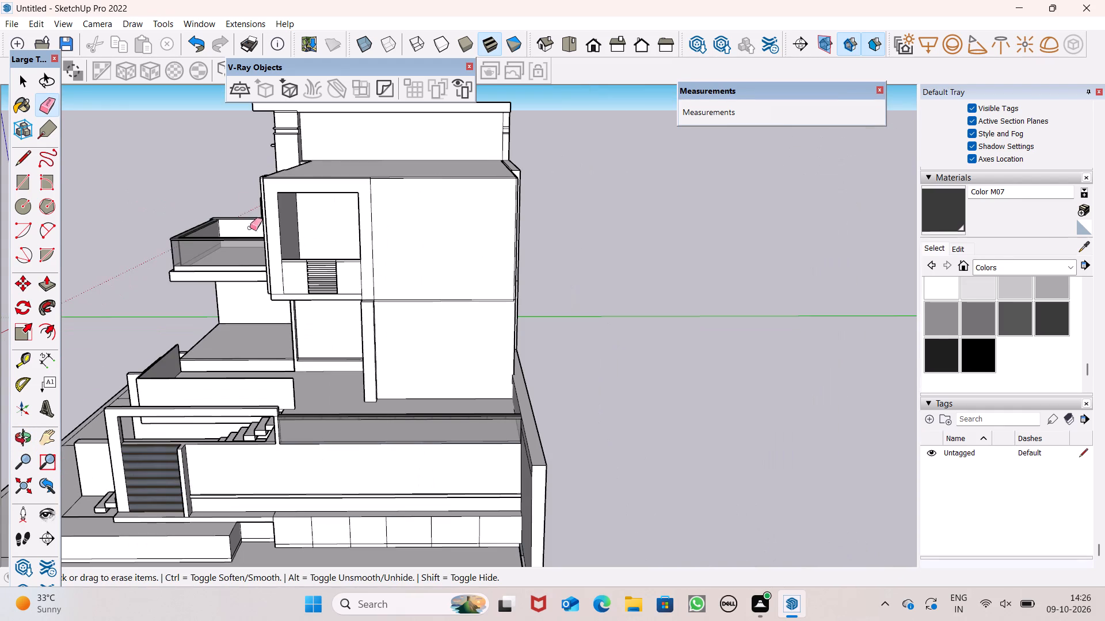
left_click(967, 312)
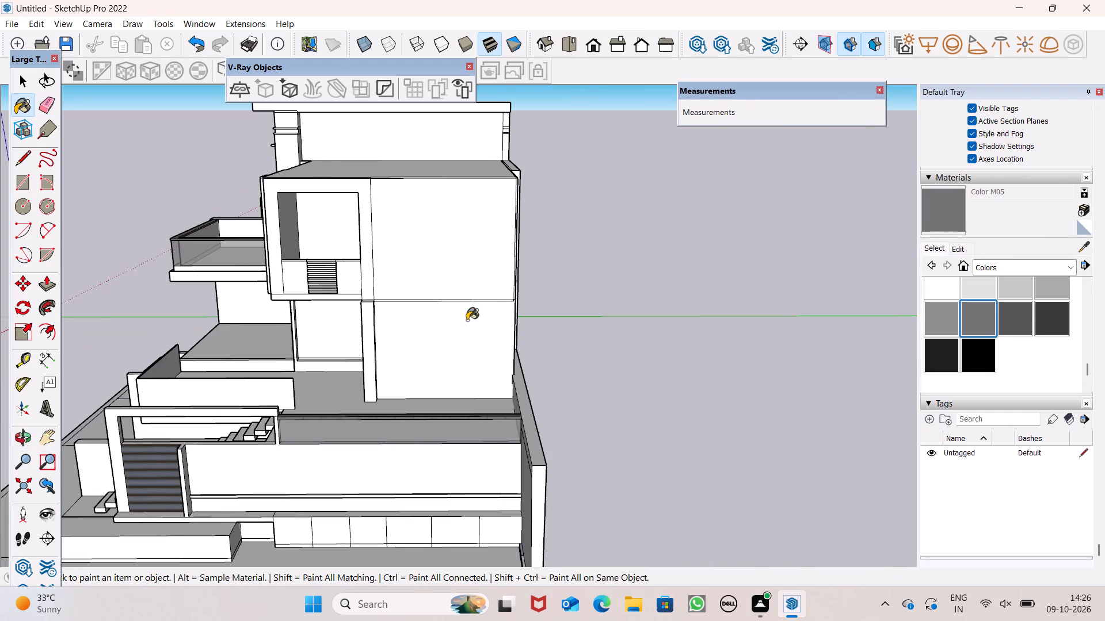
left_click(467, 320)
scroll(429, 317, "up", 8)
scroll(355, 296, "up", 7)
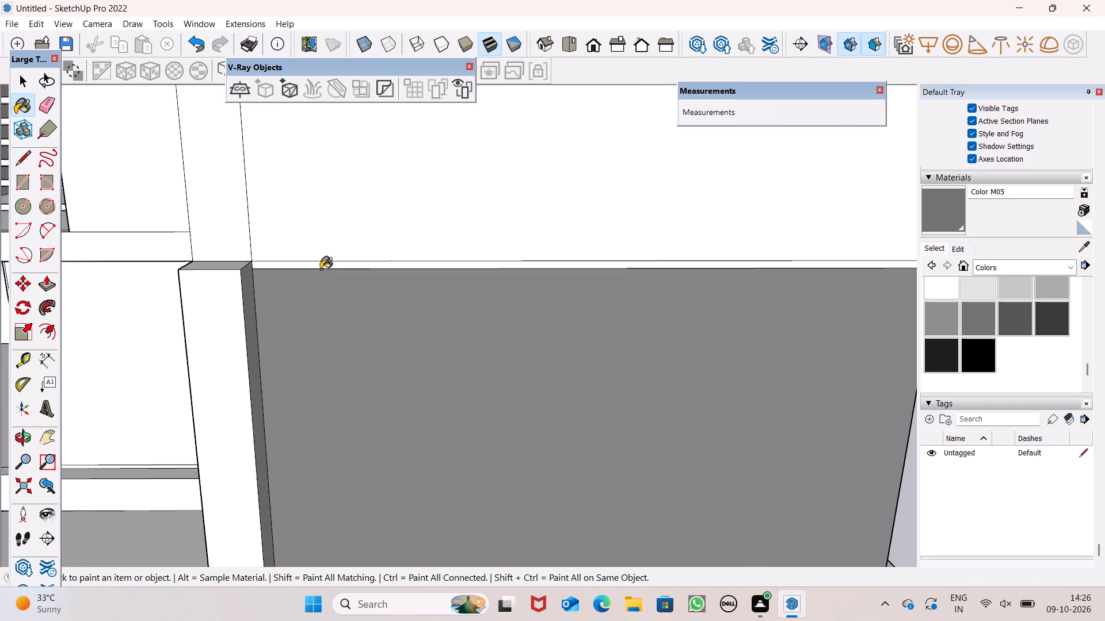
left_click(321, 267)
Paint the large blank upper-storey wall above the grey wall with Color C02 from the Colors materials.
scroll(475, 293, "down", 8)
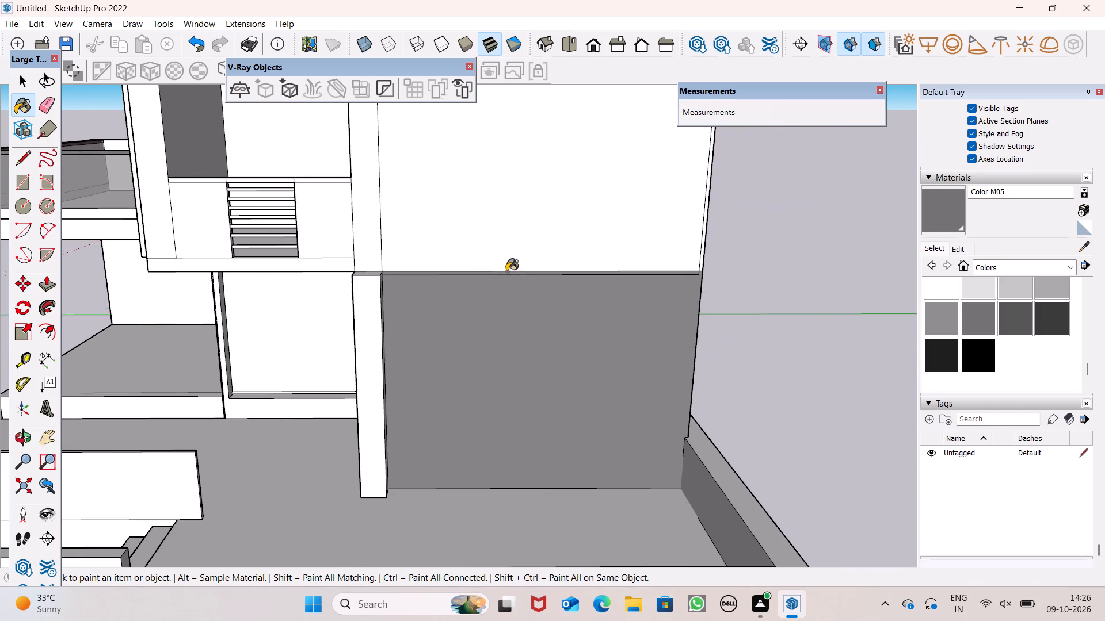
scroll(506, 271, "down", 4)
scroll(552, 291, "down", 5)
scroll(988, 297, "up", 2)
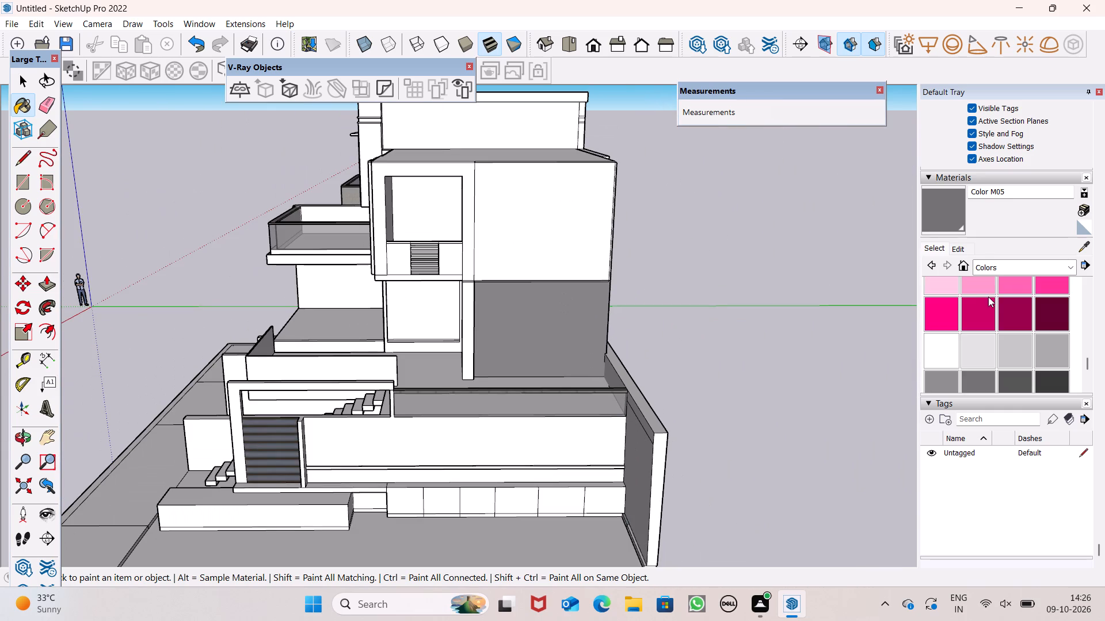
scroll(1006, 334, "up", 6)
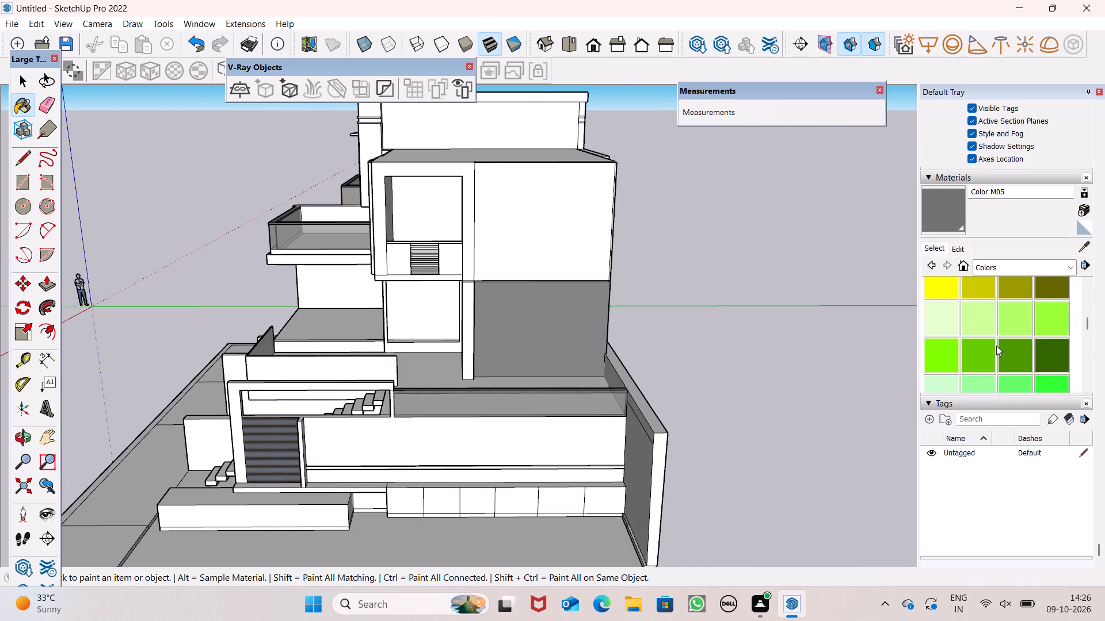
scroll(996, 346, "down", 1)
scroll(996, 346, "up", 4)
scroll(995, 346, "down", 1)
scroll(995, 346, "up", 2)
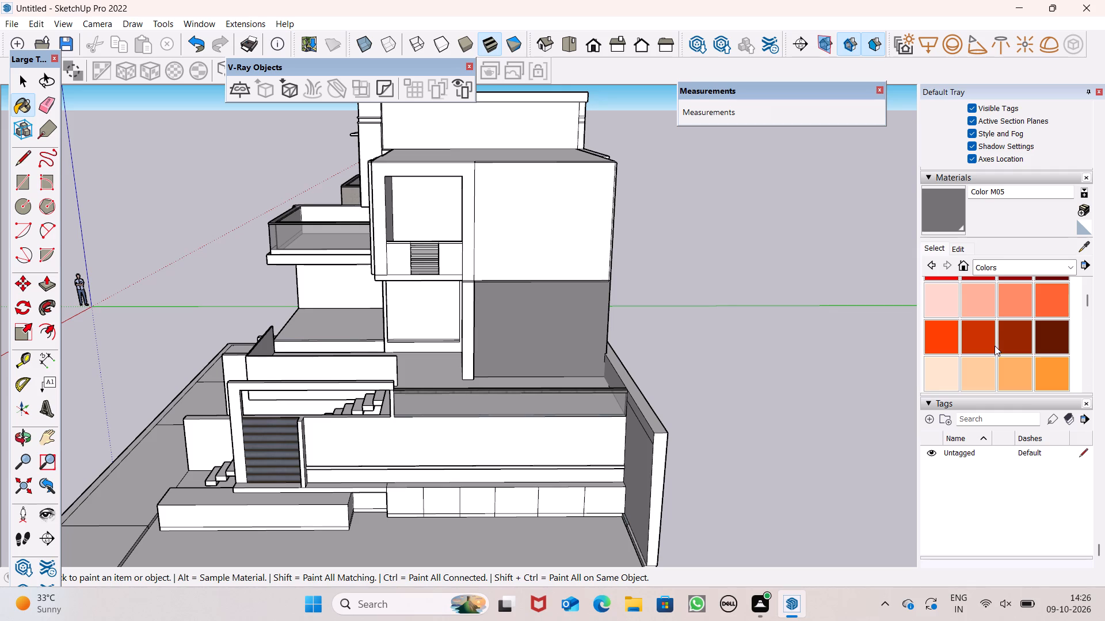
left_click(971, 360)
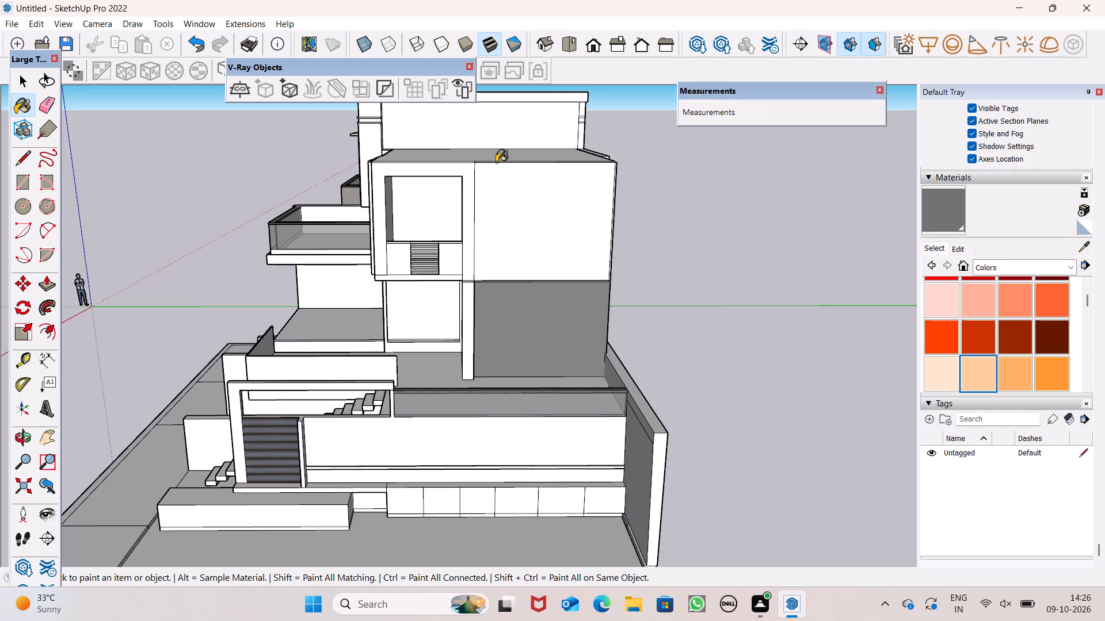
left_click(528, 210)
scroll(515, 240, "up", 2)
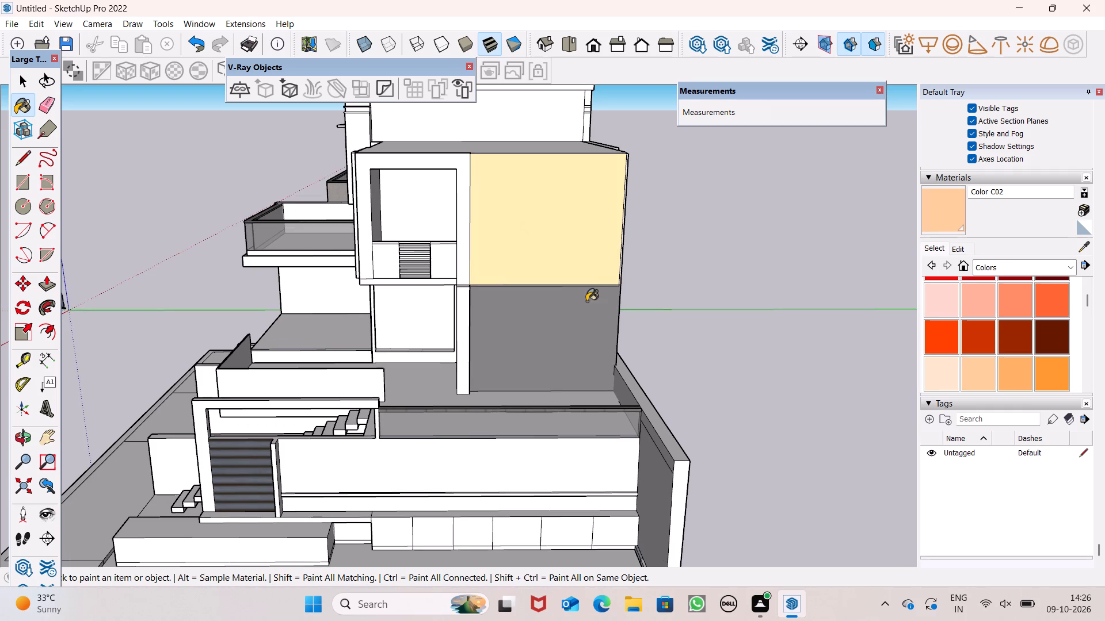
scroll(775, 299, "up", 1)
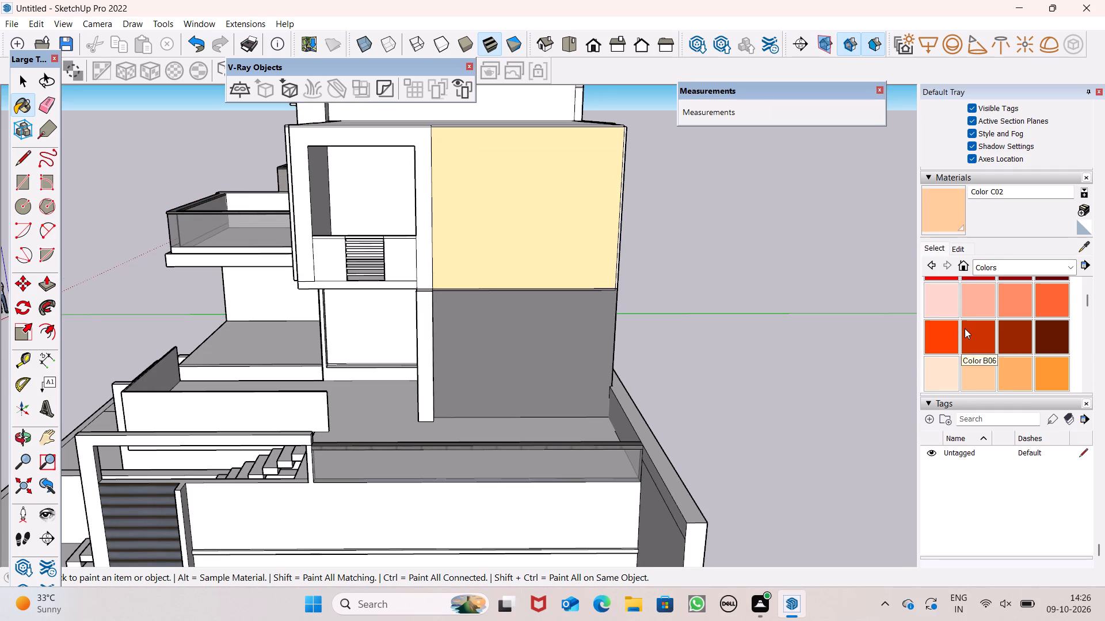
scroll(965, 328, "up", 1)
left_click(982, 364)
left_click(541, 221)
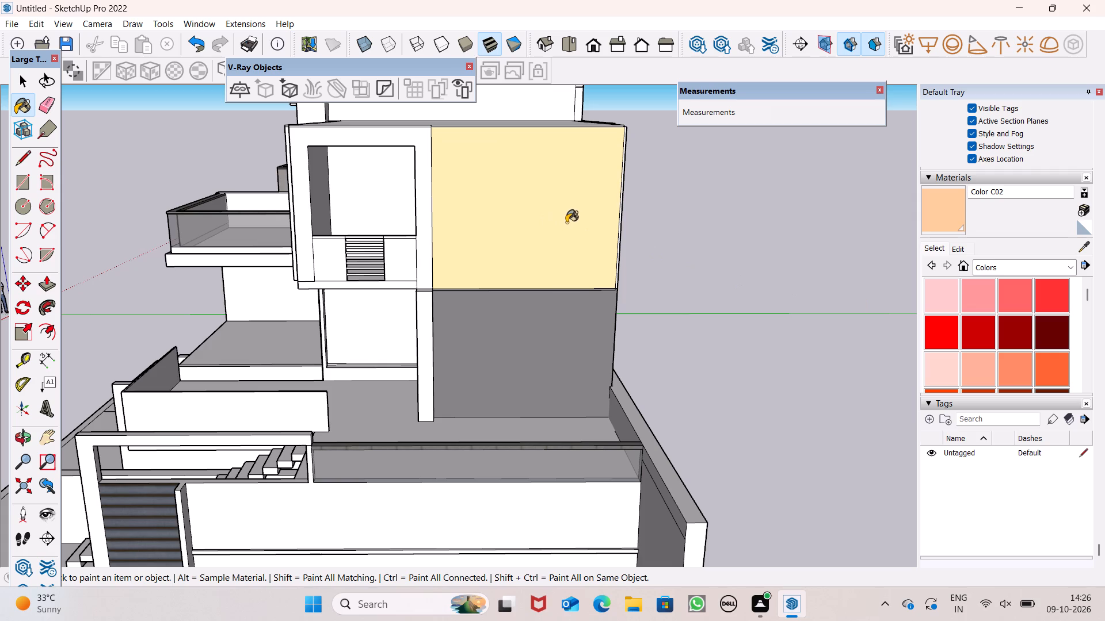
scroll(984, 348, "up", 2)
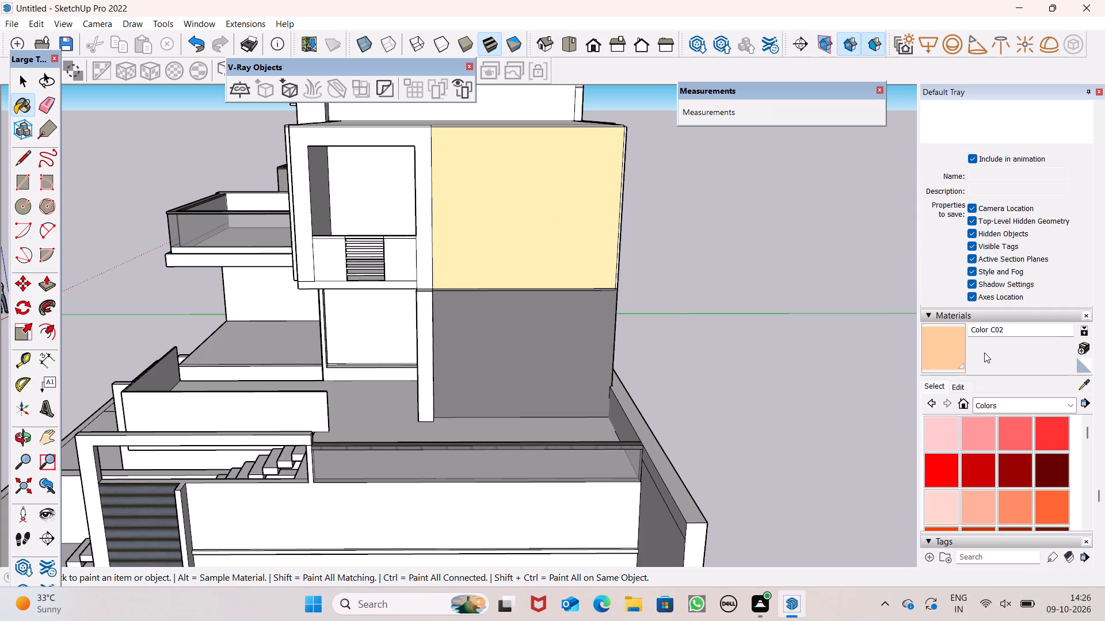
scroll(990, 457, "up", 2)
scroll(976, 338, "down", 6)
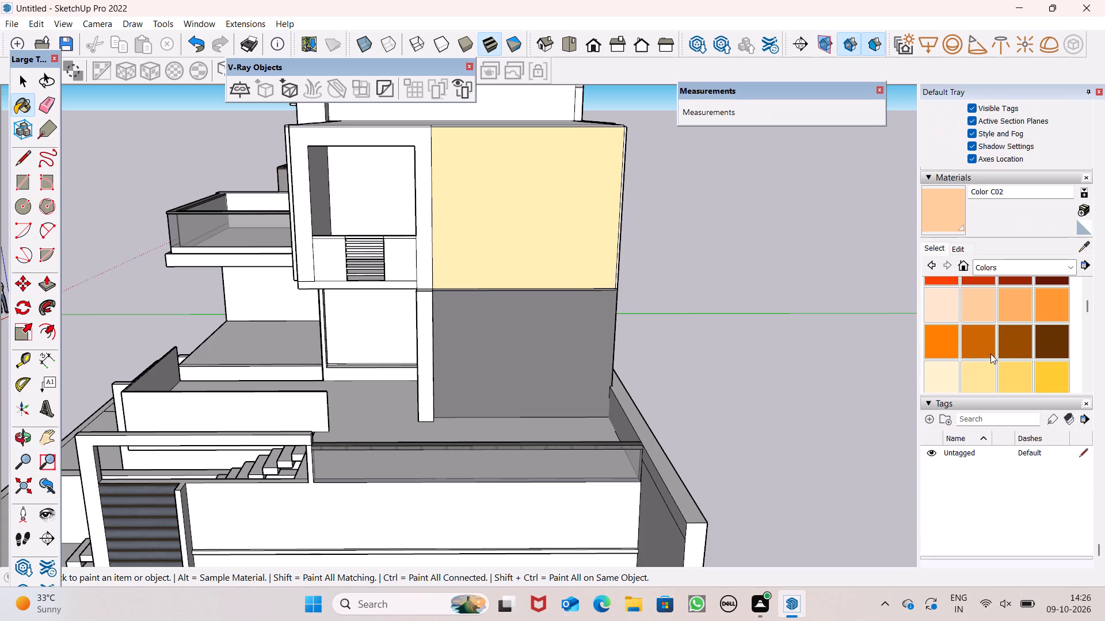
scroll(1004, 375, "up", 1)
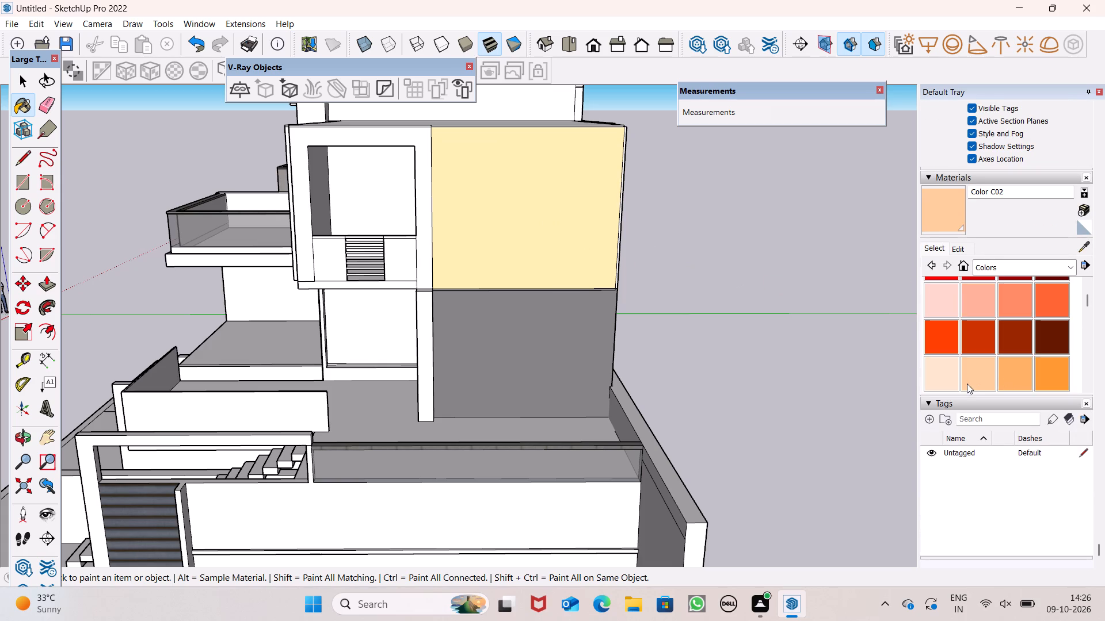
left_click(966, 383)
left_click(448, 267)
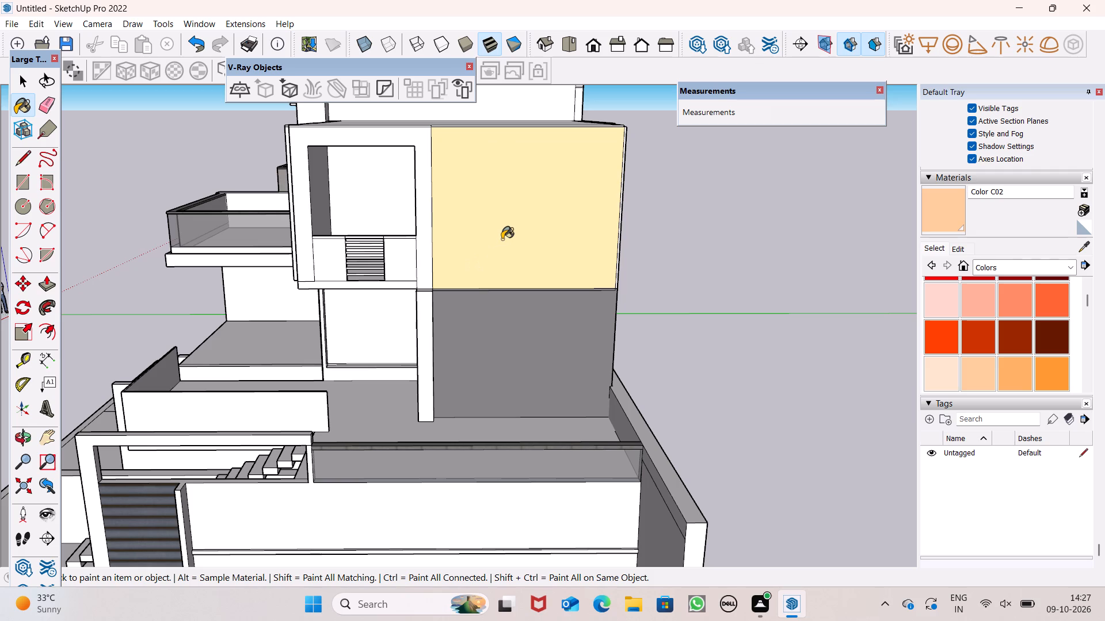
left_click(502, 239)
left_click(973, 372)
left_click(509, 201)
Paint the upper-storey side wall around the corner, and the narrow strip along the corner edge, with Color C02.
middle_click_drag(525, 218, 630, 285)
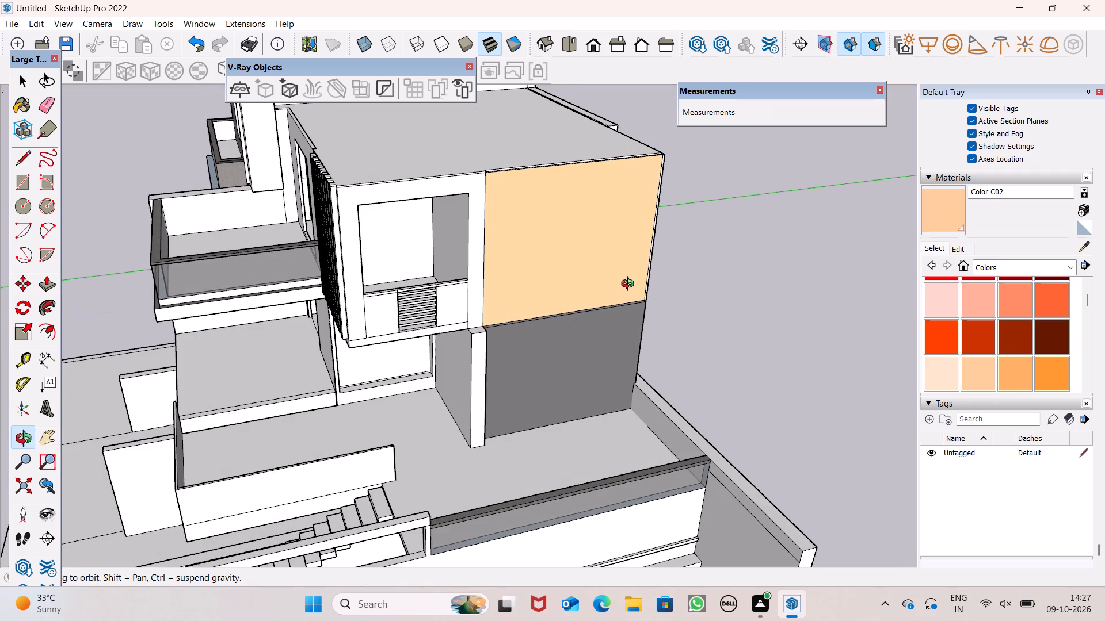
middle_click_drag(630, 285, 631, 279)
scroll(670, 341, "up", 1)
middle_click_drag(559, 338, 229, 327)
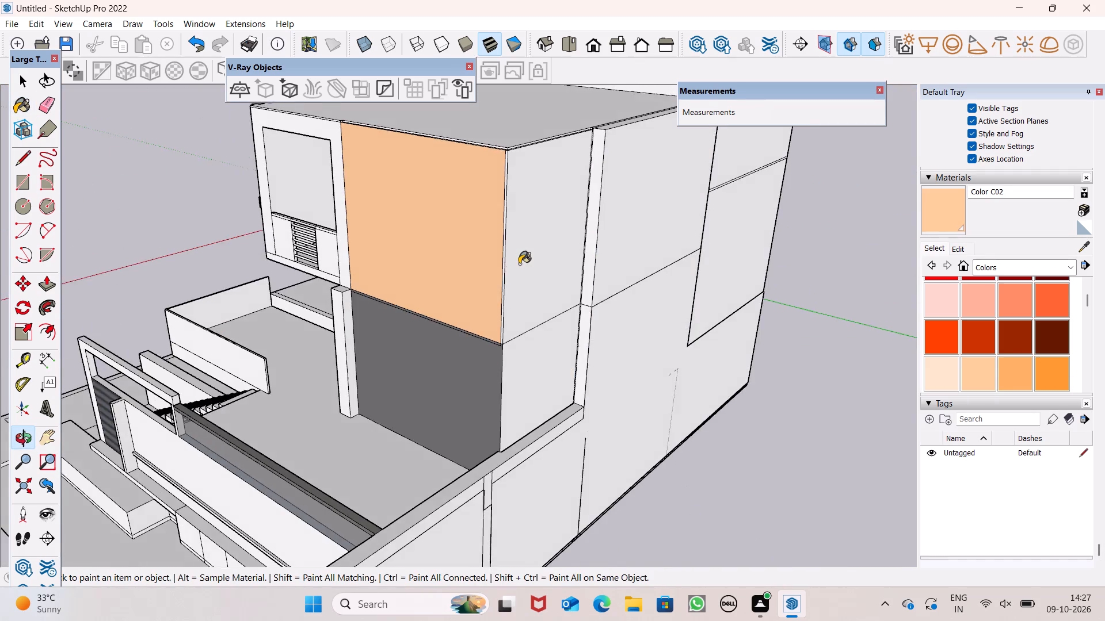
scroll(519, 264, "up", 5)
left_click(519, 264)
scroll(483, 280, "down", 1)
scroll(483, 280, "up", 10)
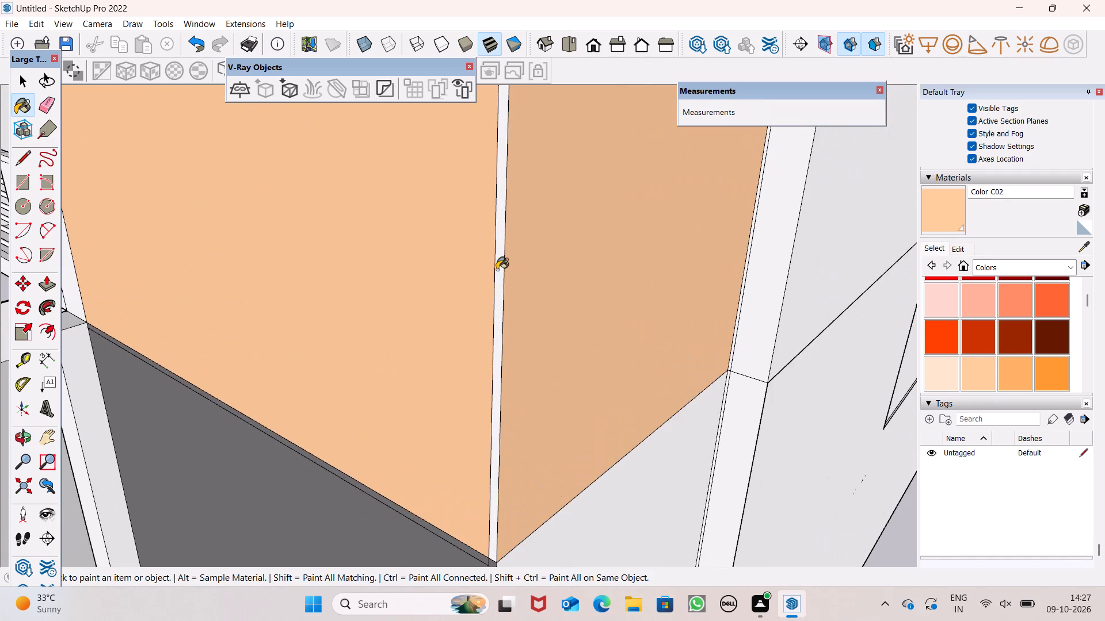
left_click(497, 269)
Paint the lower side wall beneath the newly coloured upper side wall with Color M05 from the Colors materials.
scroll(950, 352, "down", 4)
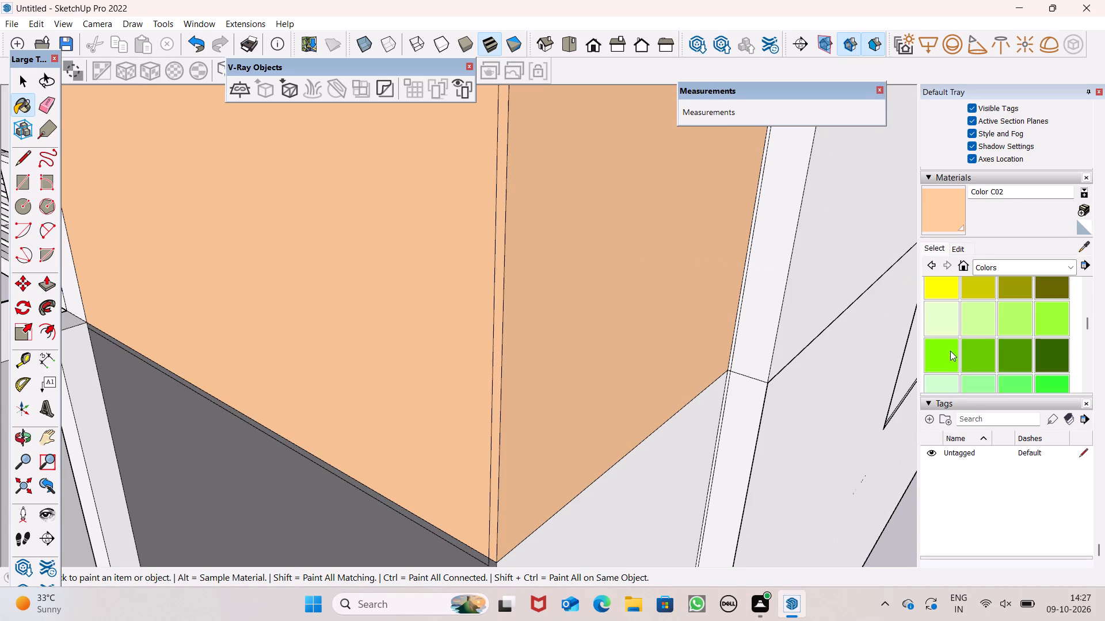
scroll(968, 344, "down", 5)
scroll(1019, 359, "down", 3)
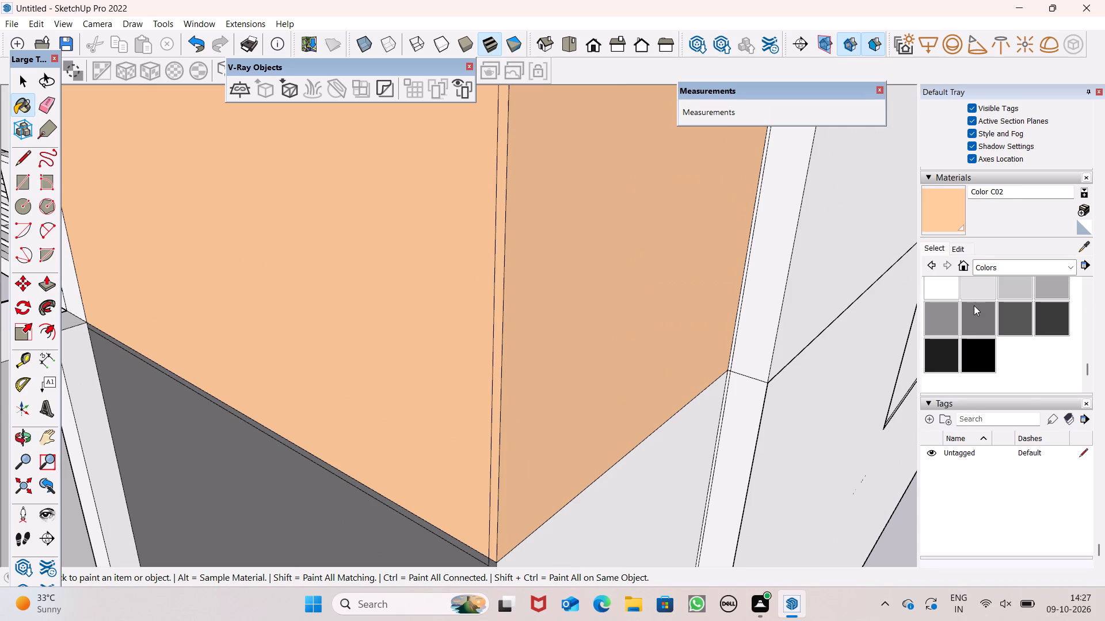
left_click(971, 305)
scroll(577, 362, "down", 4)
left_click(638, 489)
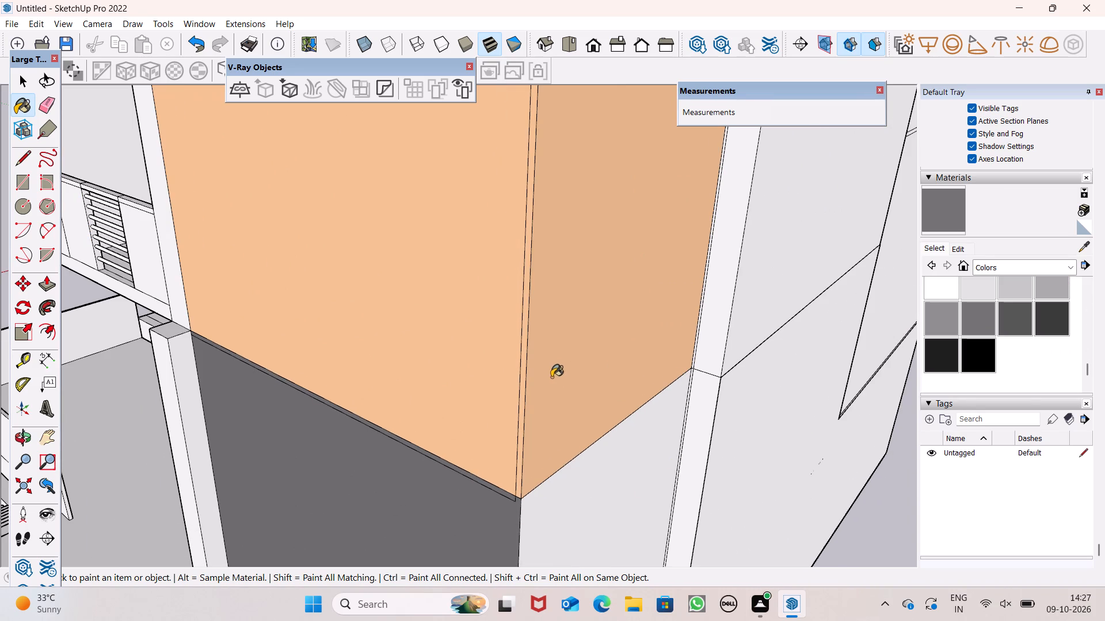
scroll(551, 375, "down", 13)
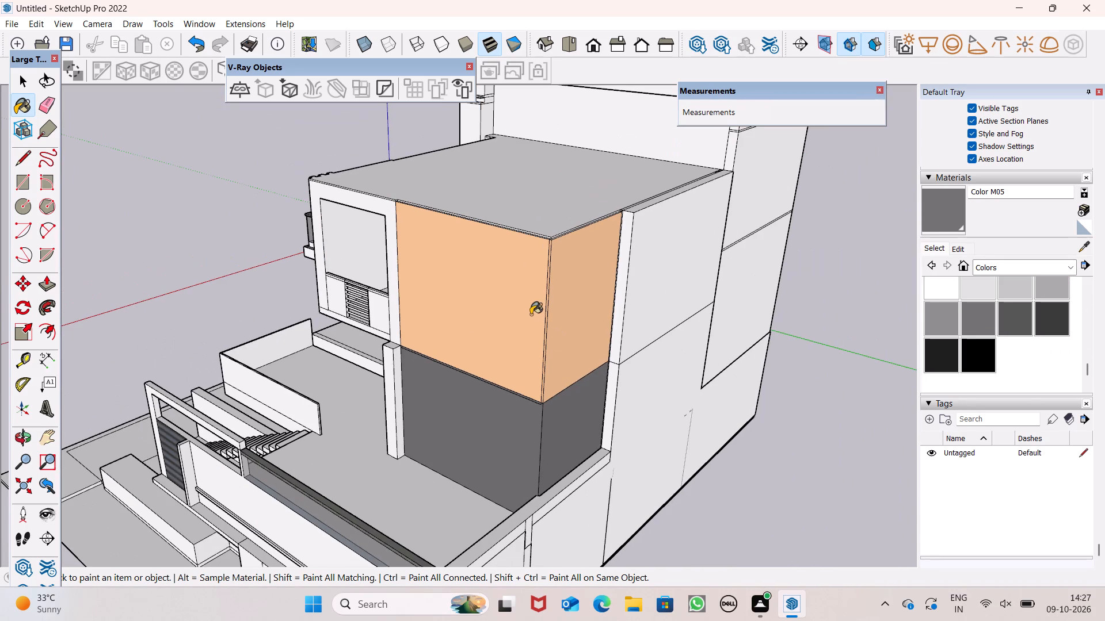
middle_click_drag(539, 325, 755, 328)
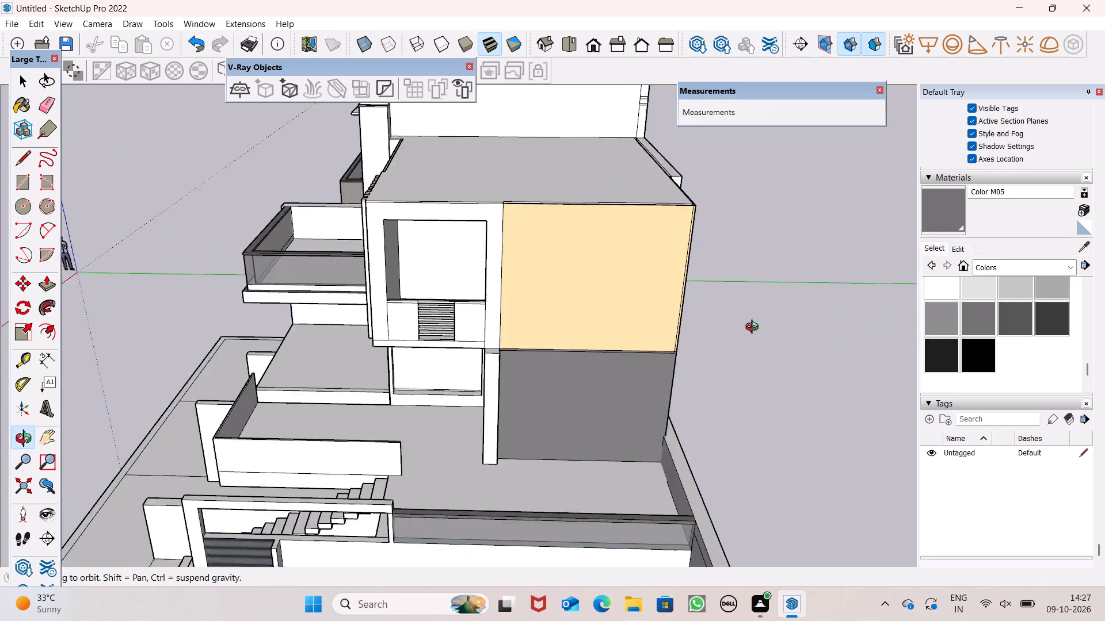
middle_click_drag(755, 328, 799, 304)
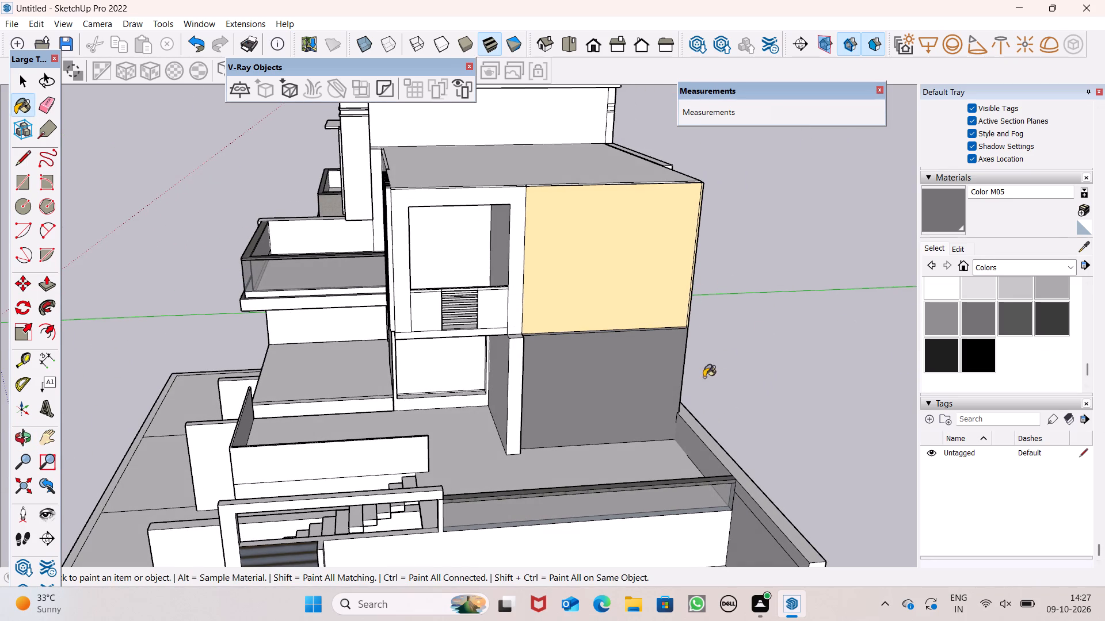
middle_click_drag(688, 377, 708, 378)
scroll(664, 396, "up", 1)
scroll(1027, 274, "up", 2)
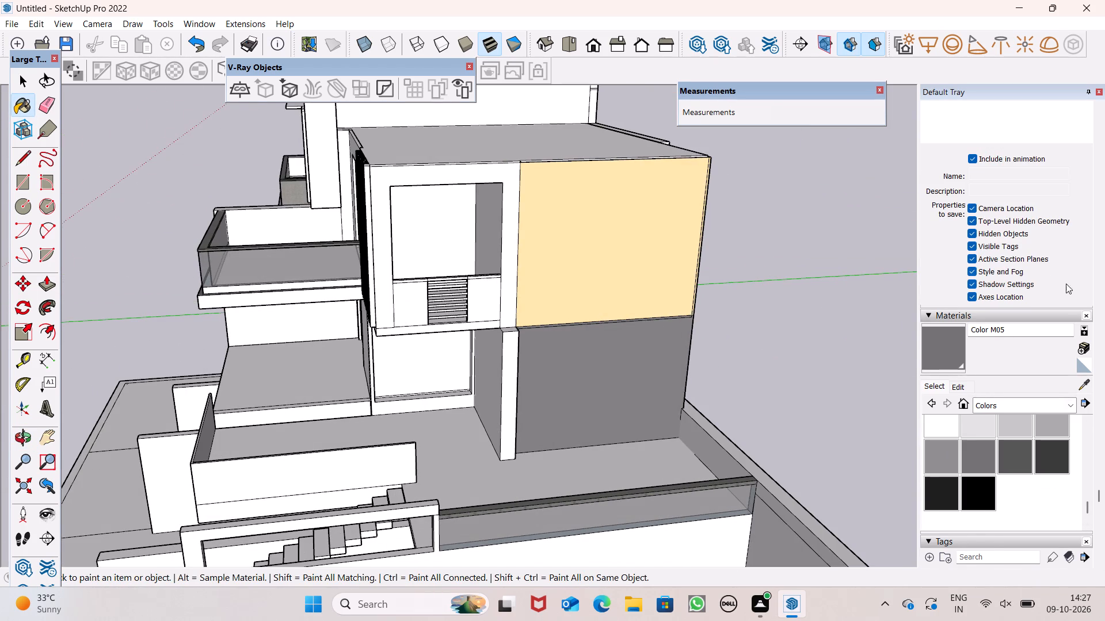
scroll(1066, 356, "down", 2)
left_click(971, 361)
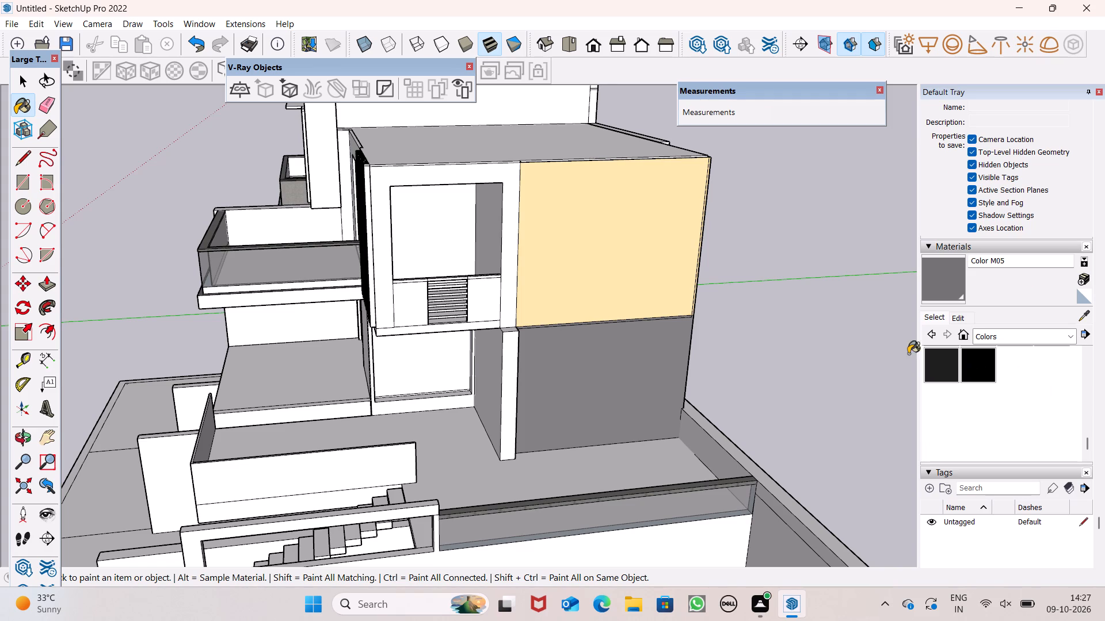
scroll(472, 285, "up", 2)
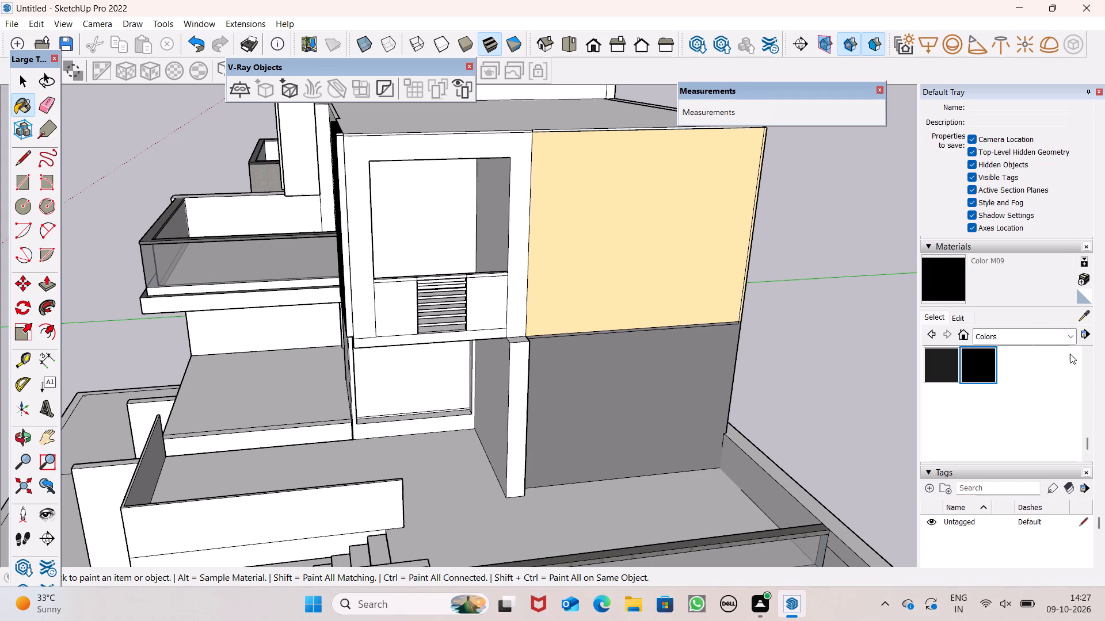
Paint the top and outer face of all three capping sections on the upper-storey barred parapet with Metal Corrugated Shiny from the Metal materials.
left_click(1069, 340)
left_click(1030, 430)
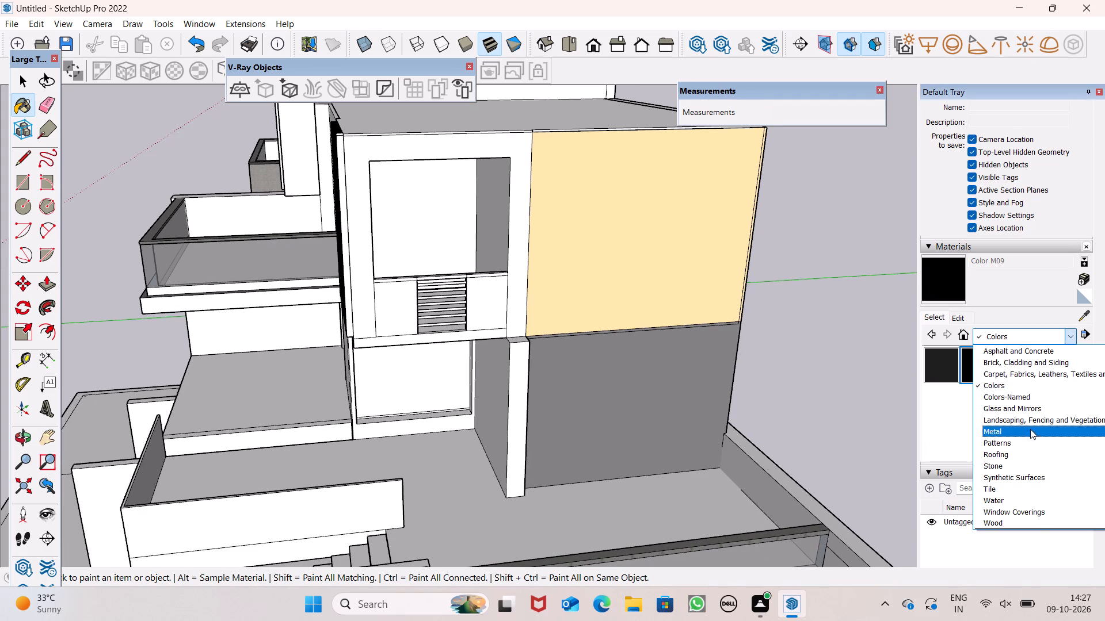
left_click(1011, 377)
scroll(621, 342, "up", 3)
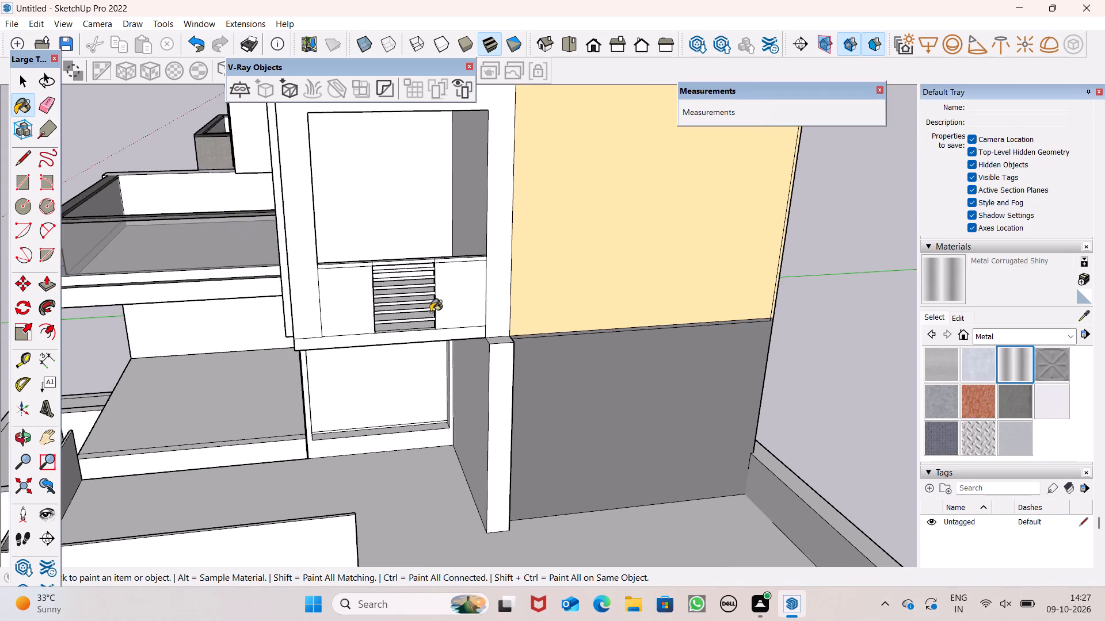
scroll(430, 312, "up", 2)
scroll(354, 247, "up", 8)
scroll(357, 244, "down", 1)
scroll(357, 244, "up", 5)
left_click(362, 233)
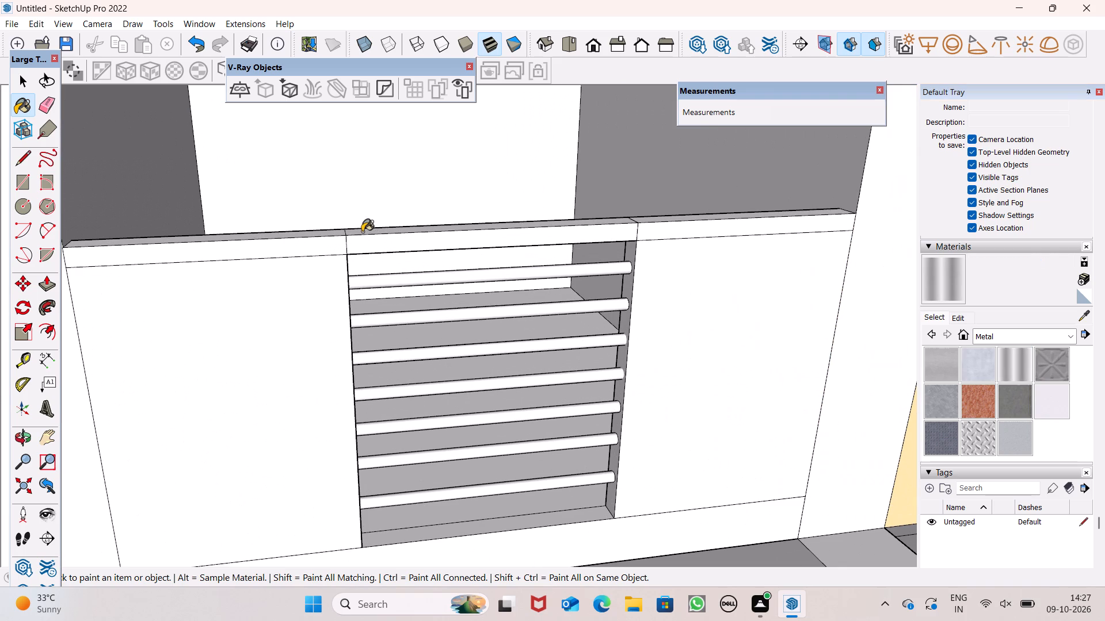
left_click(368, 241)
left_click(326, 243)
left_click(329, 235)
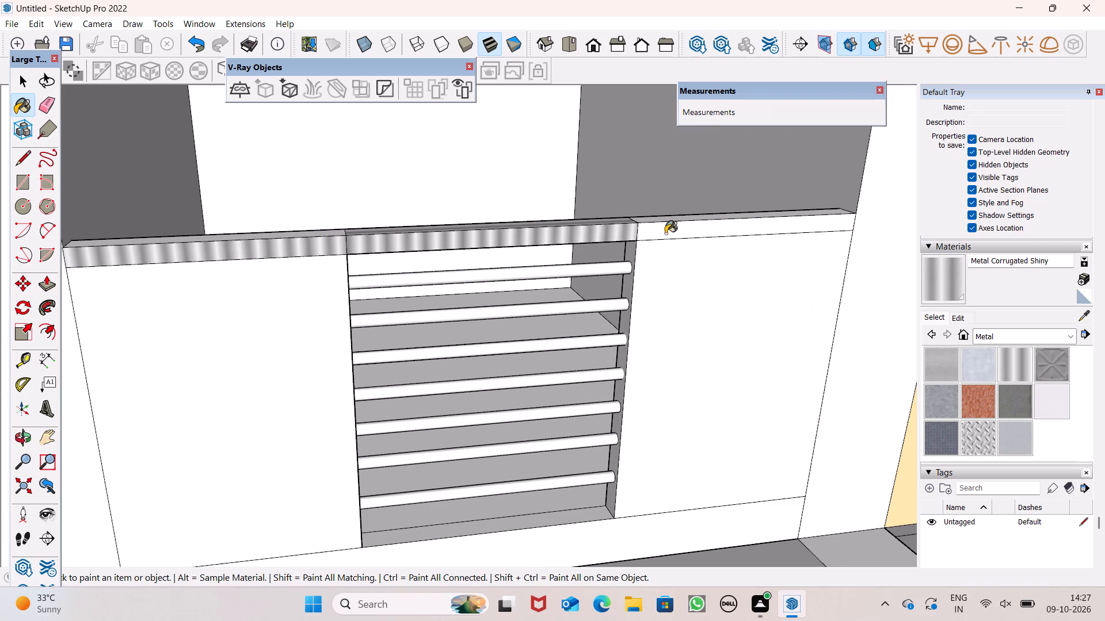
left_click(664, 221)
left_click(657, 230)
Paint the inner face of all three capping sections on the barred parapet with Metal Corrugated Shiny.
middle_click_drag(629, 256, 824, 358)
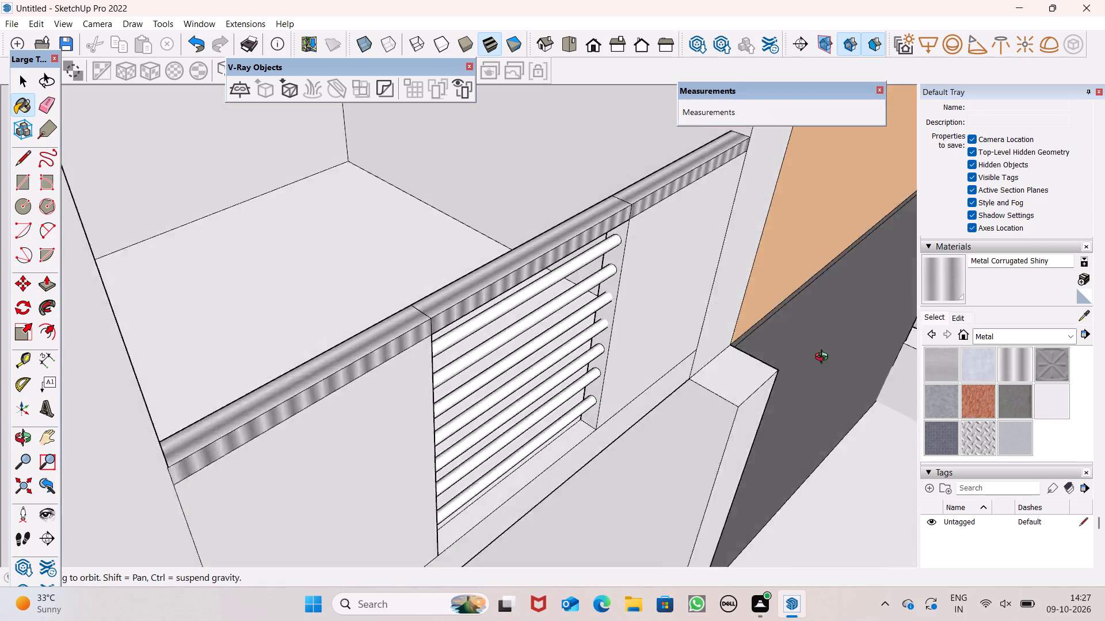
middle_click_drag(824, 358, 864, 342)
scroll(803, 316, "up", 5)
scroll(384, 264, "down", 2)
middle_click_drag(379, 283, 669, 342)
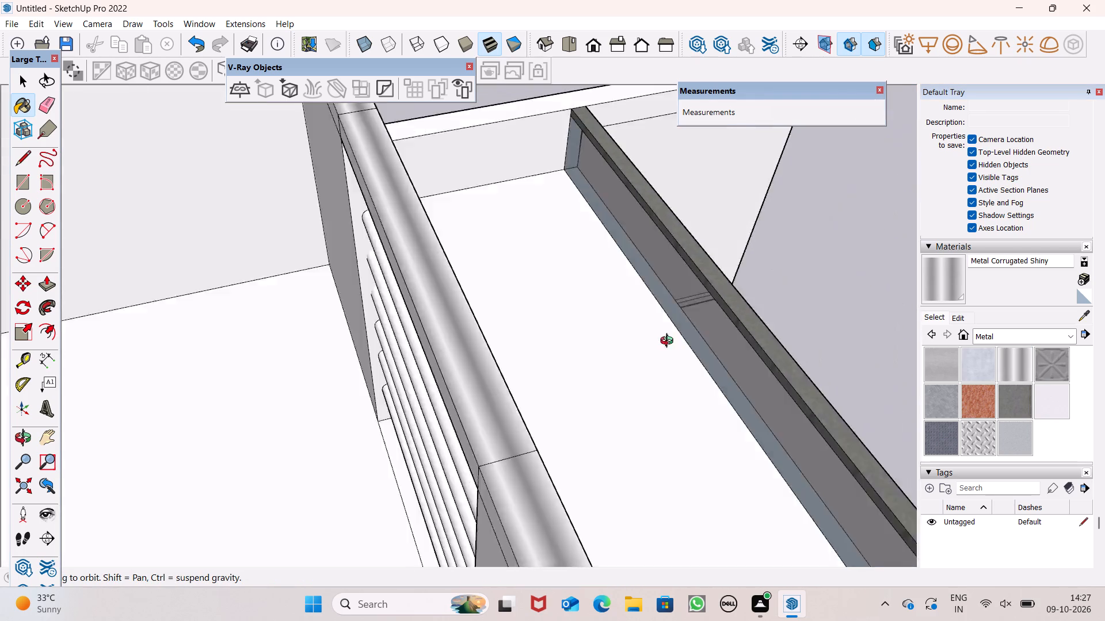
middle_click_drag(669, 342, 853, 256)
left_click(274, 158)
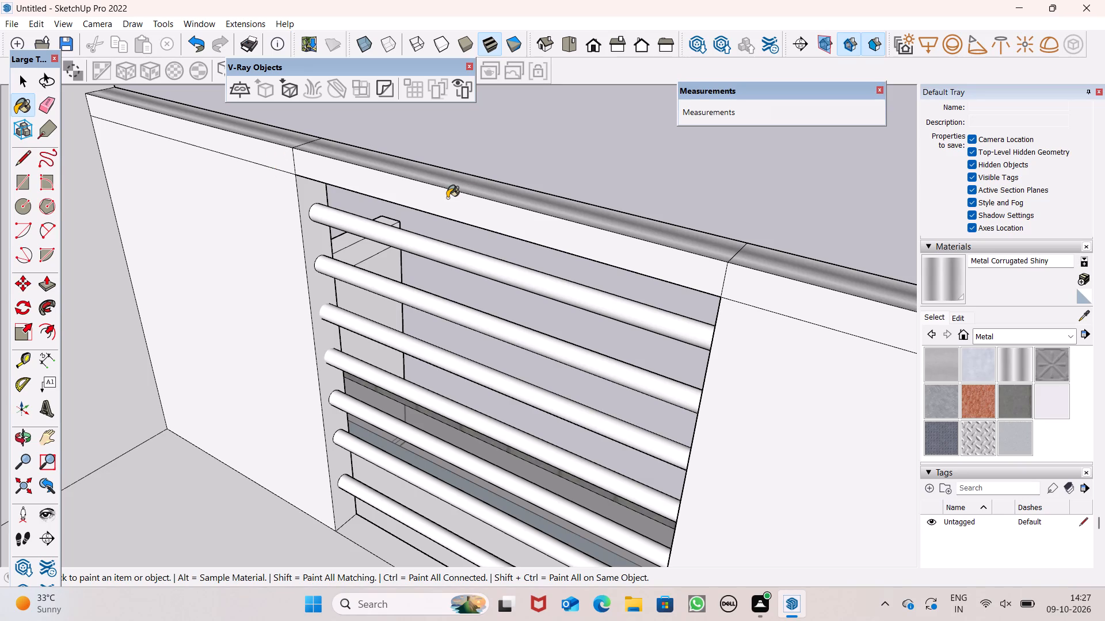
left_click(447, 198)
left_click(744, 272)
Paint all seven horizontal bars in the upper-storey parapet opening with Color M07 from the Colors materials.
middle_click_drag(866, 401, 743, 478)
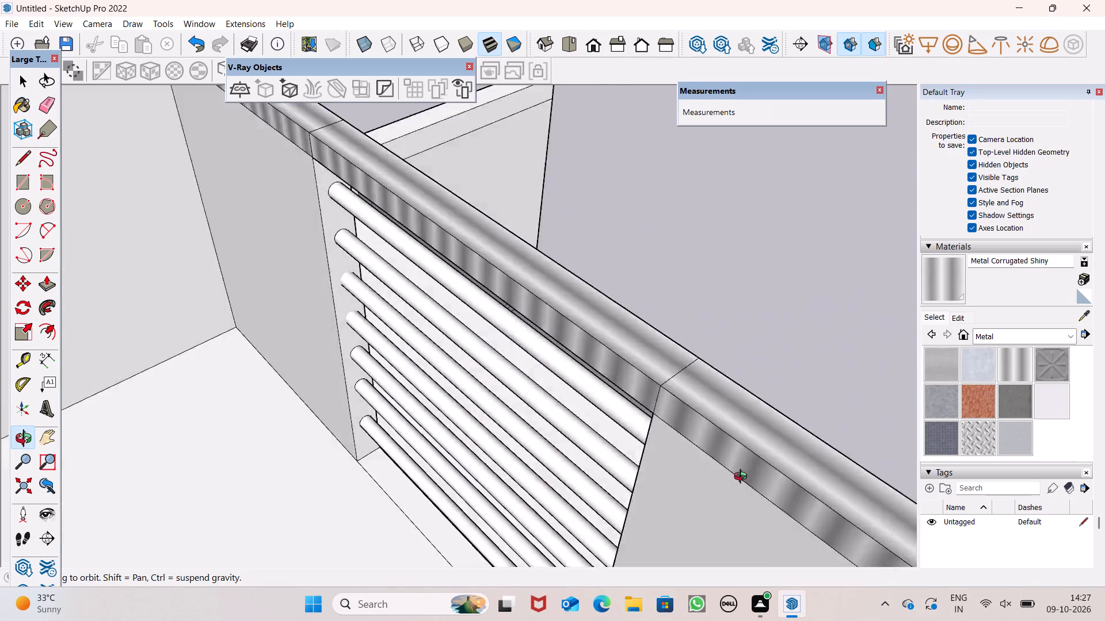
middle_click_drag(743, 478, 421, 377)
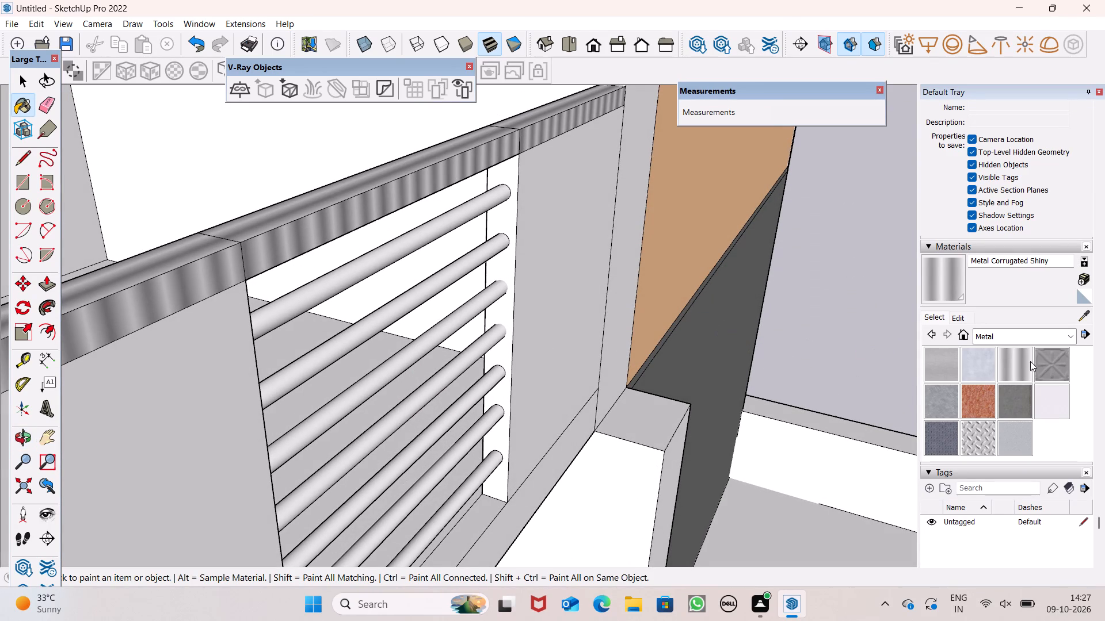
left_click(1066, 340)
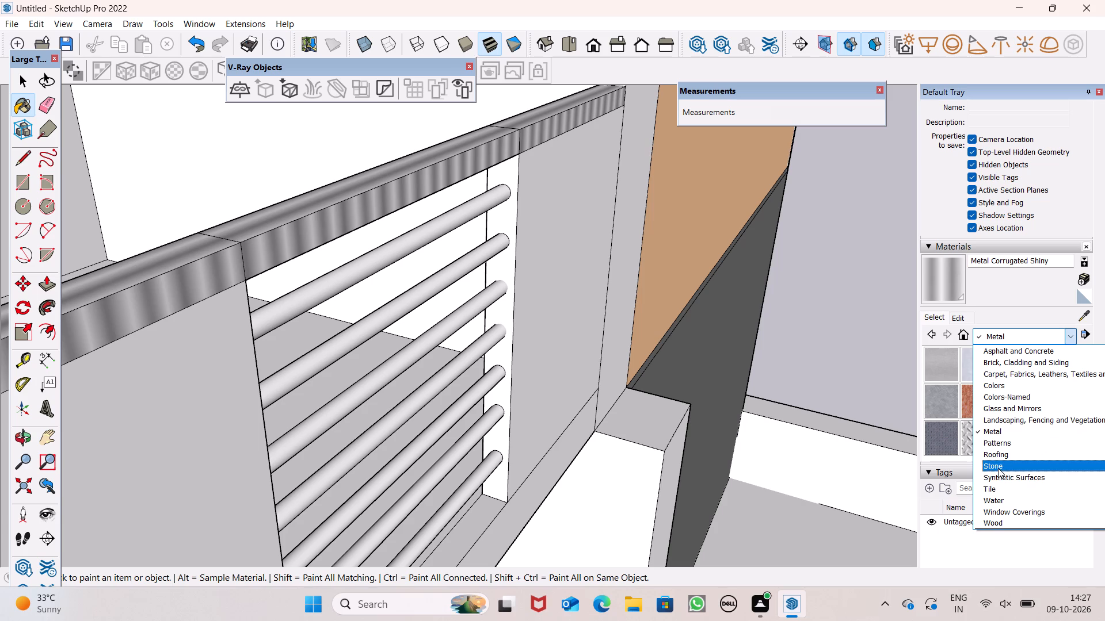
left_click(997, 433)
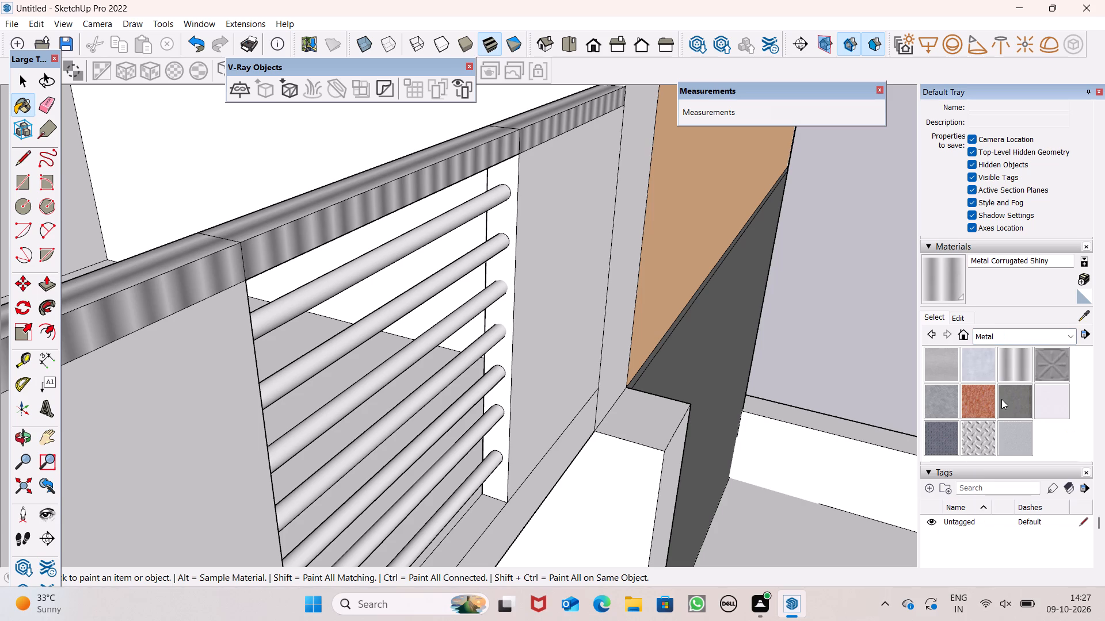
scroll(1001, 399, "down", 2)
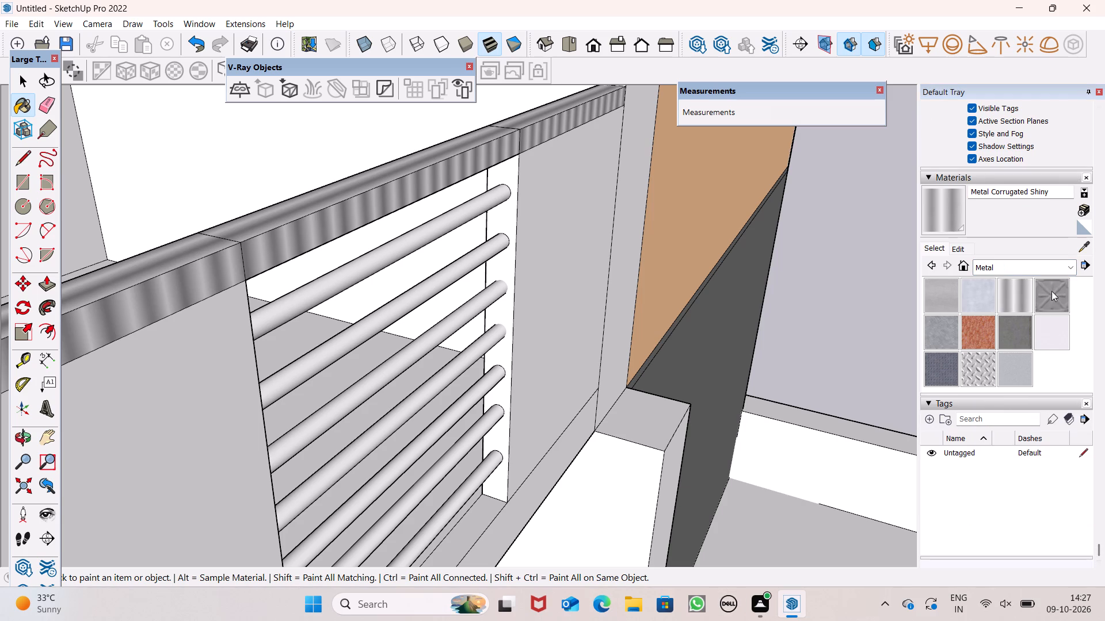
left_click(1073, 267)
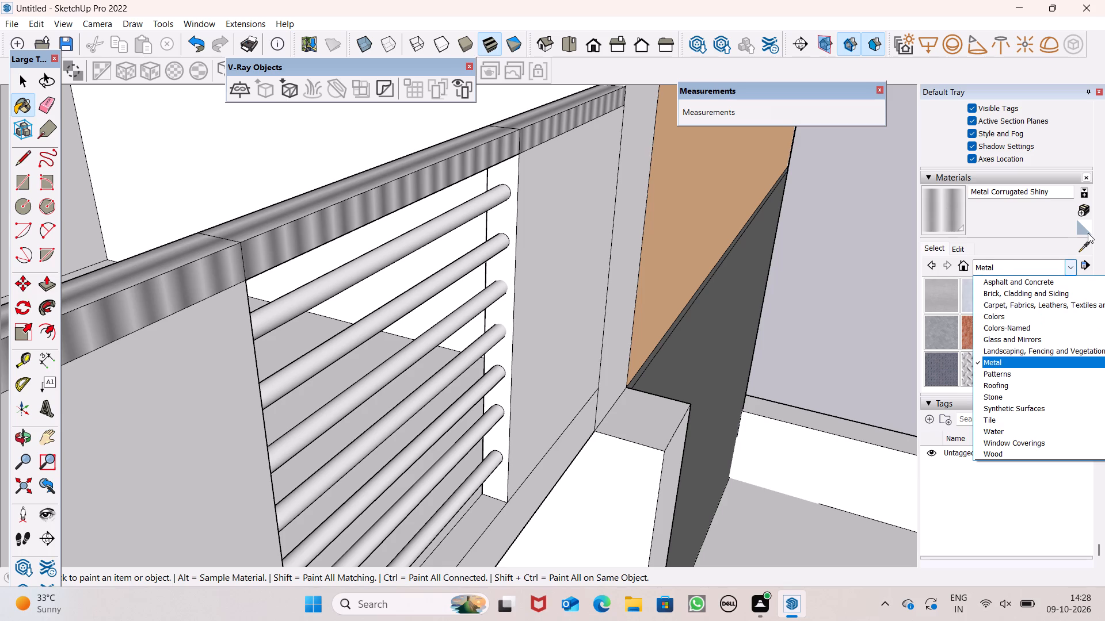
left_click(1064, 321)
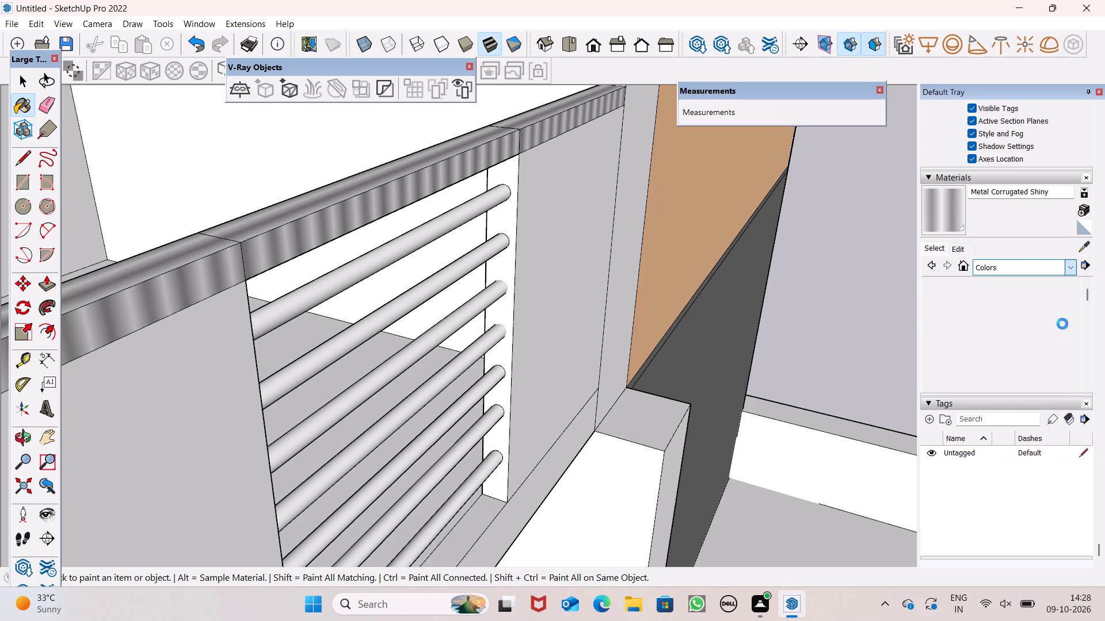
scroll(1001, 336, "down", 1)
scroll(1001, 336, "up", 1)
scroll(1001, 336, "down", 18)
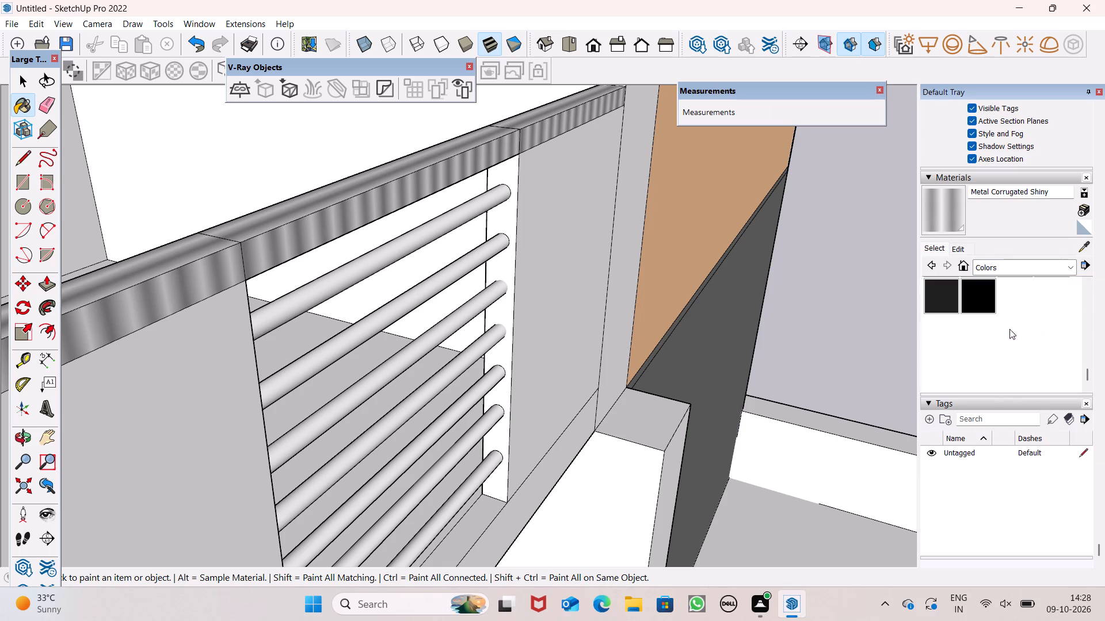
scroll(1015, 318, "up", 2)
scroll(1015, 318, "down", 1)
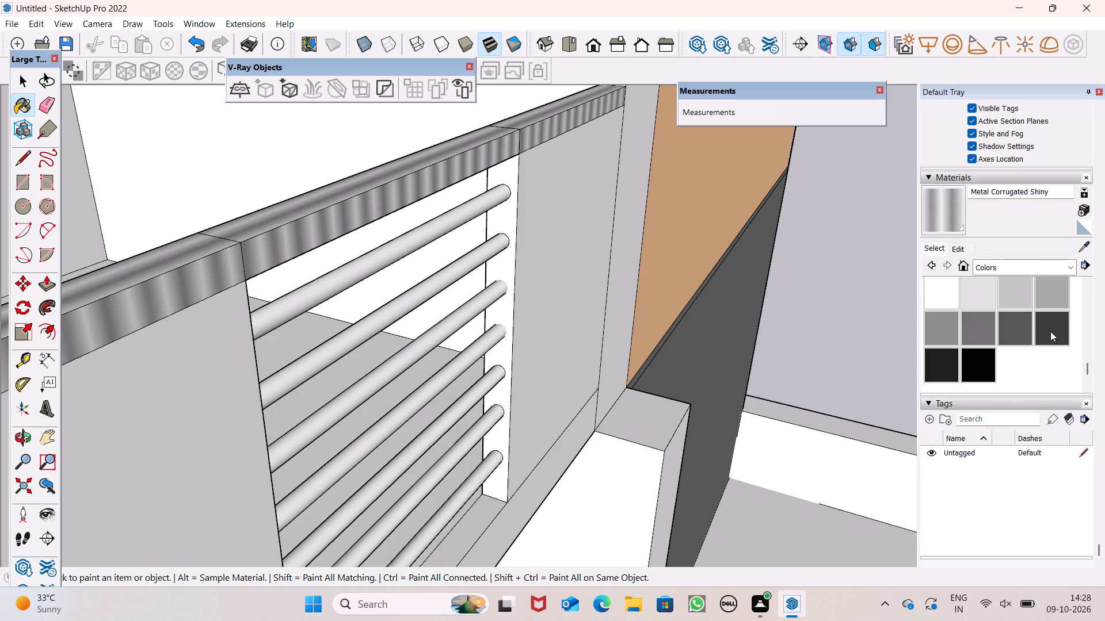
left_click(1050, 331)
middle_click_drag(786, 329, 596, 324)
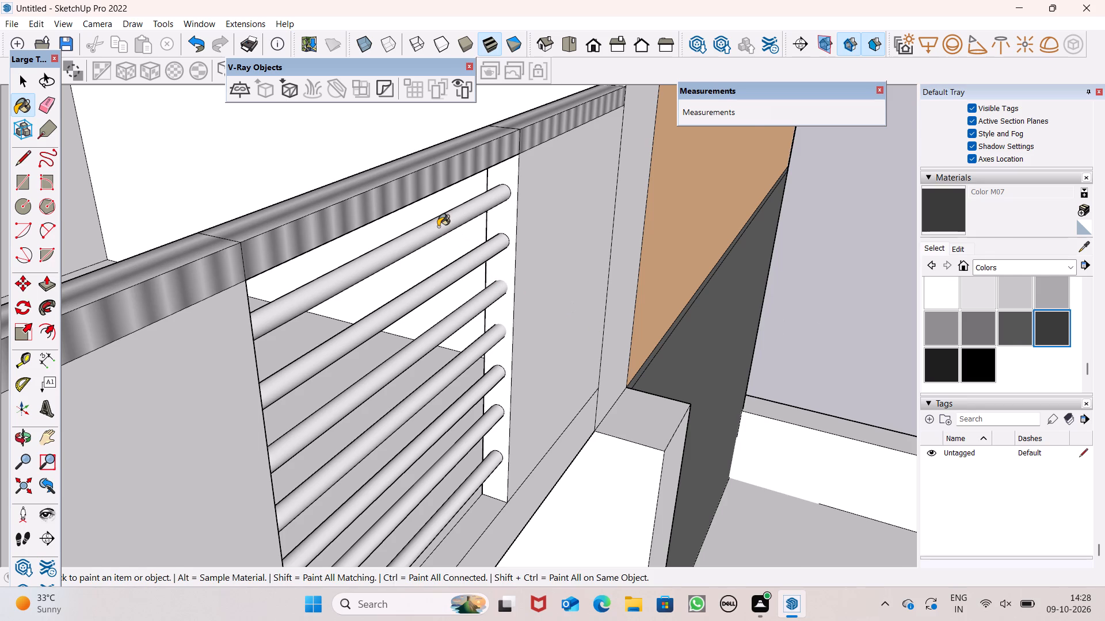
left_click(438, 227)
left_click(448, 274)
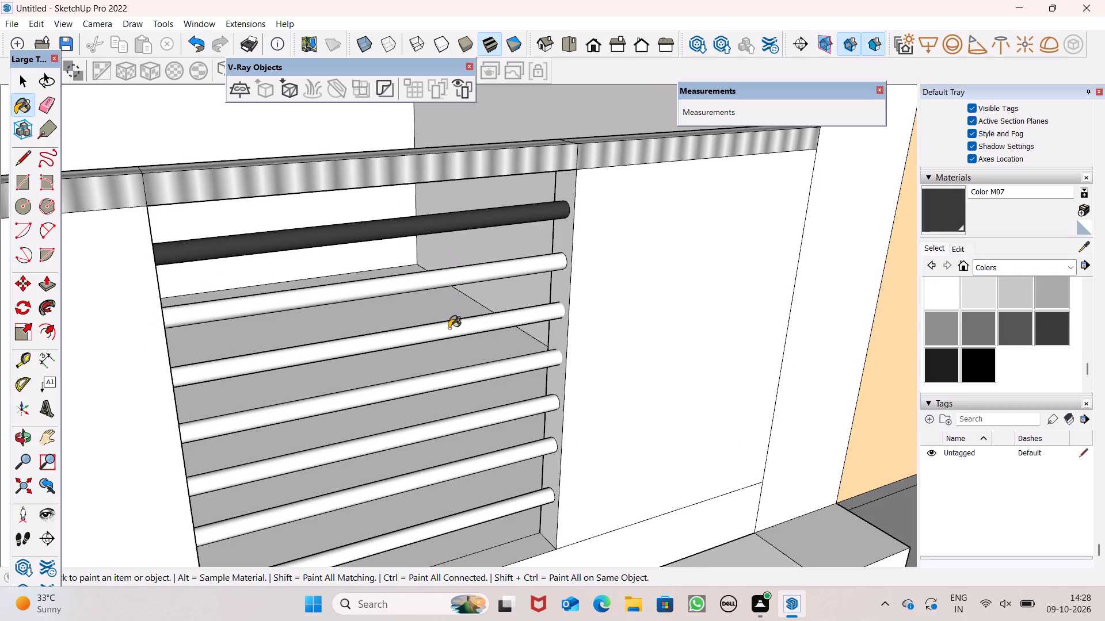
left_click(449, 327)
left_click(488, 371)
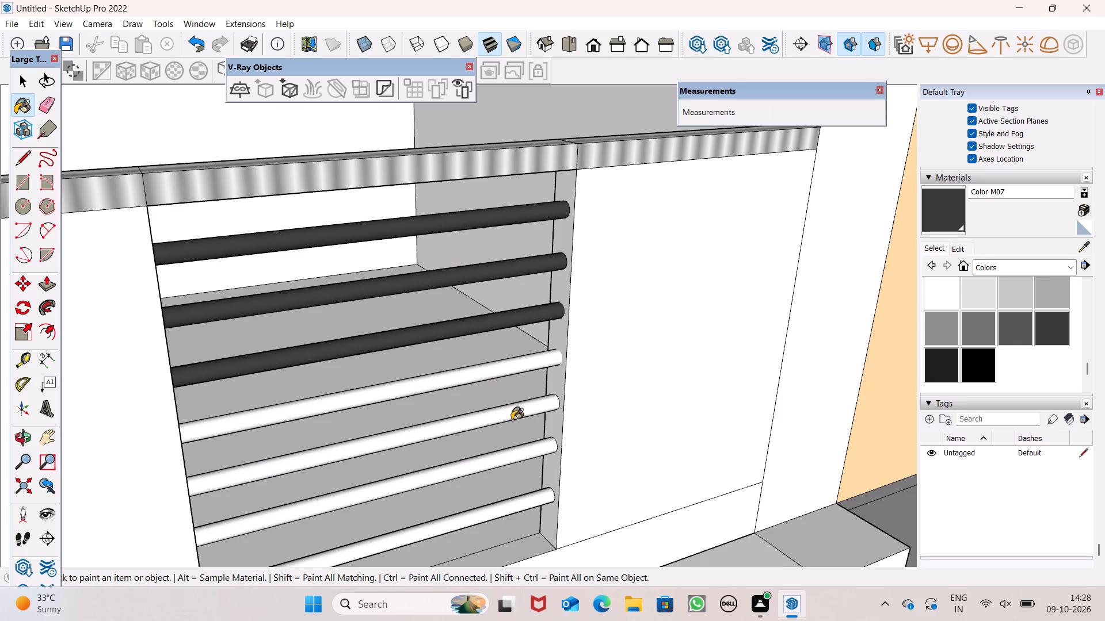
left_click(510, 418)
left_click(516, 457)
left_click(516, 507)
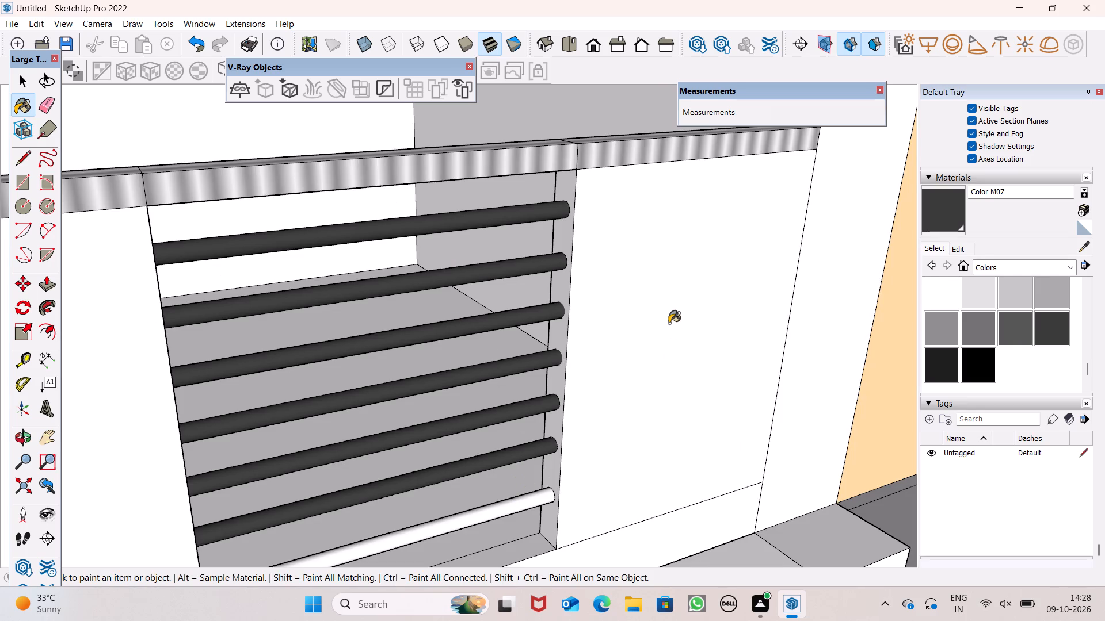
Examine the barred parapet and the surrounding facade from further away and close up.
scroll(727, 263, "down", 1)
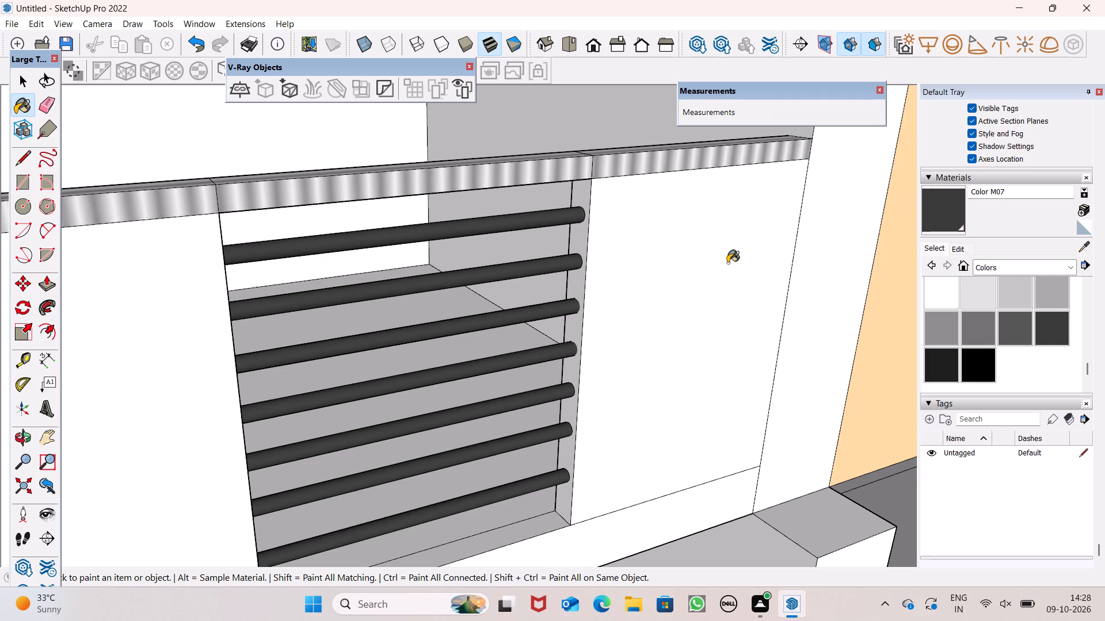
scroll(728, 262, "down", 10)
middle_click_drag(695, 328, 667, 338)
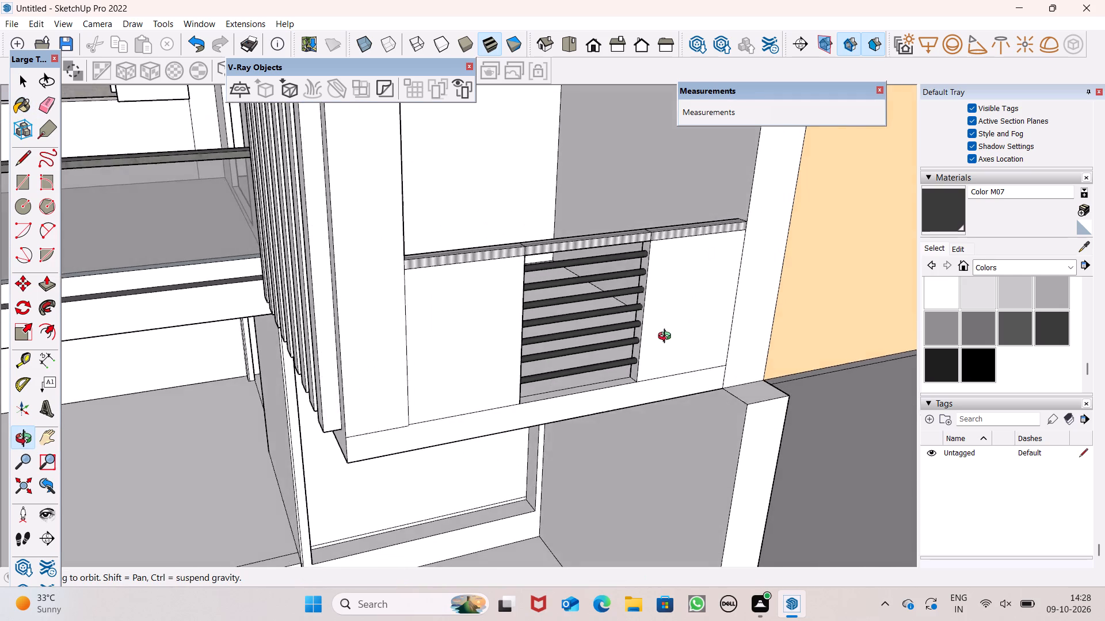
middle_click_drag(667, 338, 611, 300)
scroll(613, 333, "up", 1)
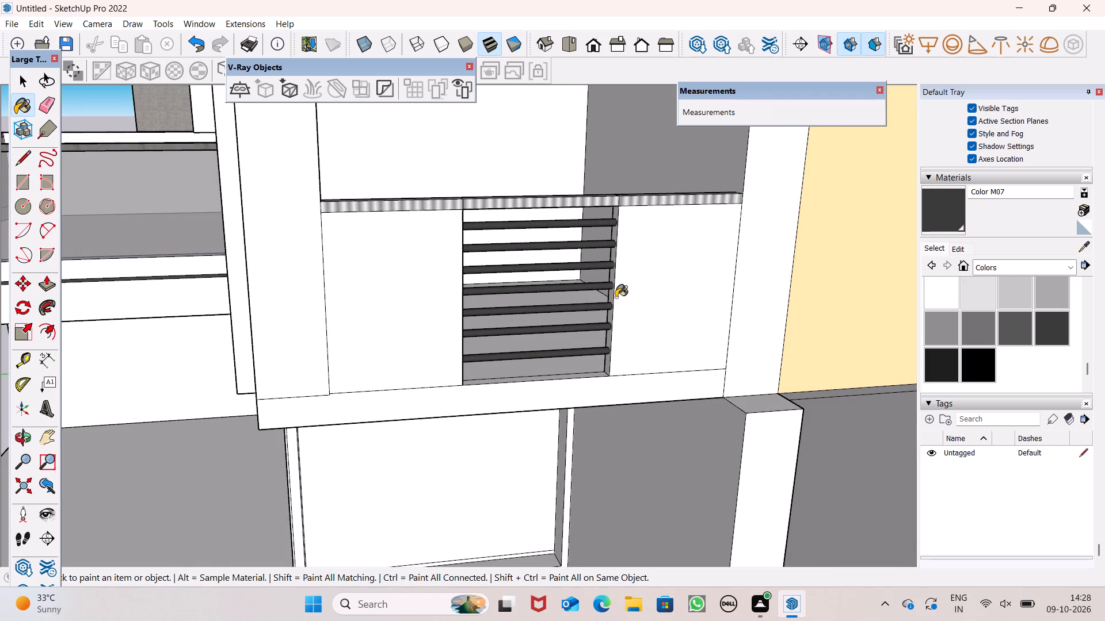
middle_click_drag(616, 285, 619, 271)
scroll(619, 279, "down", 3)
scroll(620, 283, "up", 1)
scroll(620, 285, "down", 10)
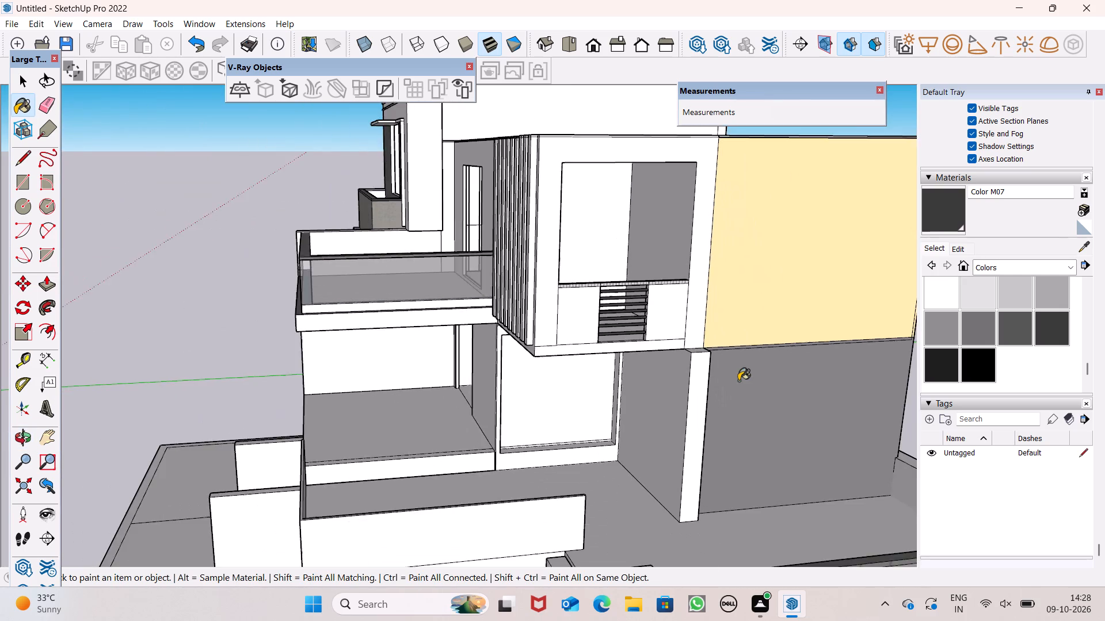
scroll(738, 381, "down", 4)
middle_click_drag(762, 397, 727, 371)
scroll(729, 366, "up", 4)
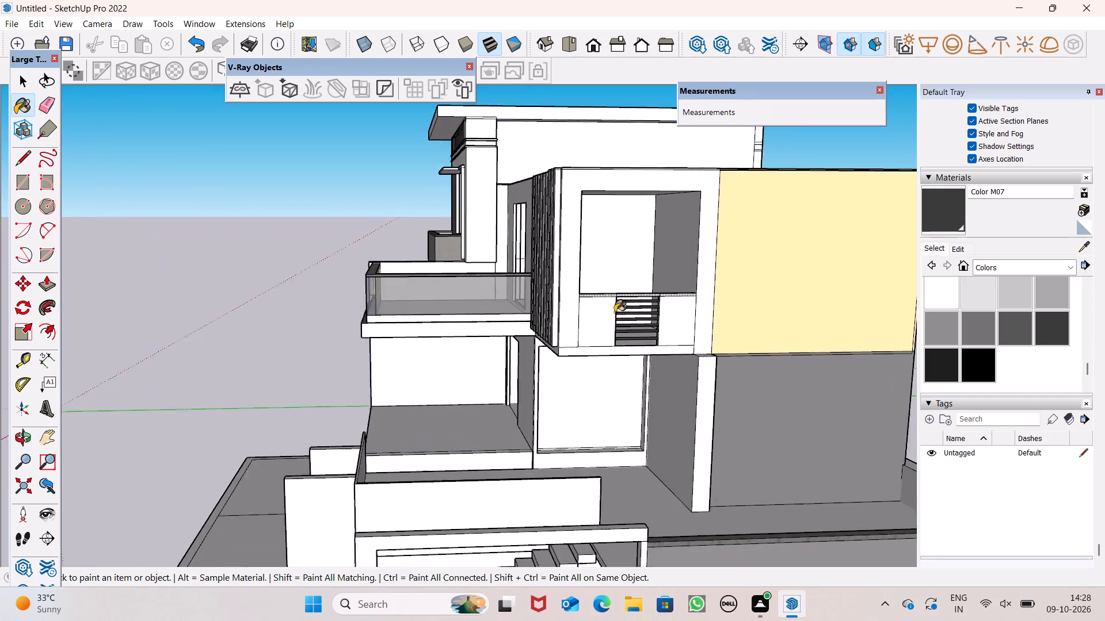
scroll(615, 312, "up", 20)
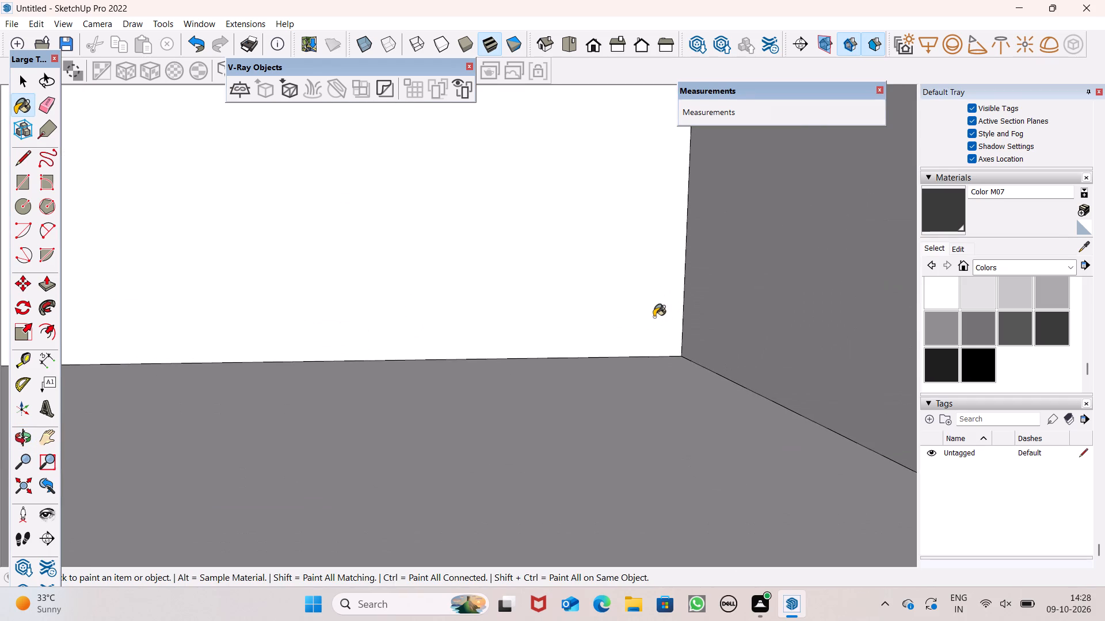
scroll(658, 313, "down", 4)
scroll(660, 315, "up", 7)
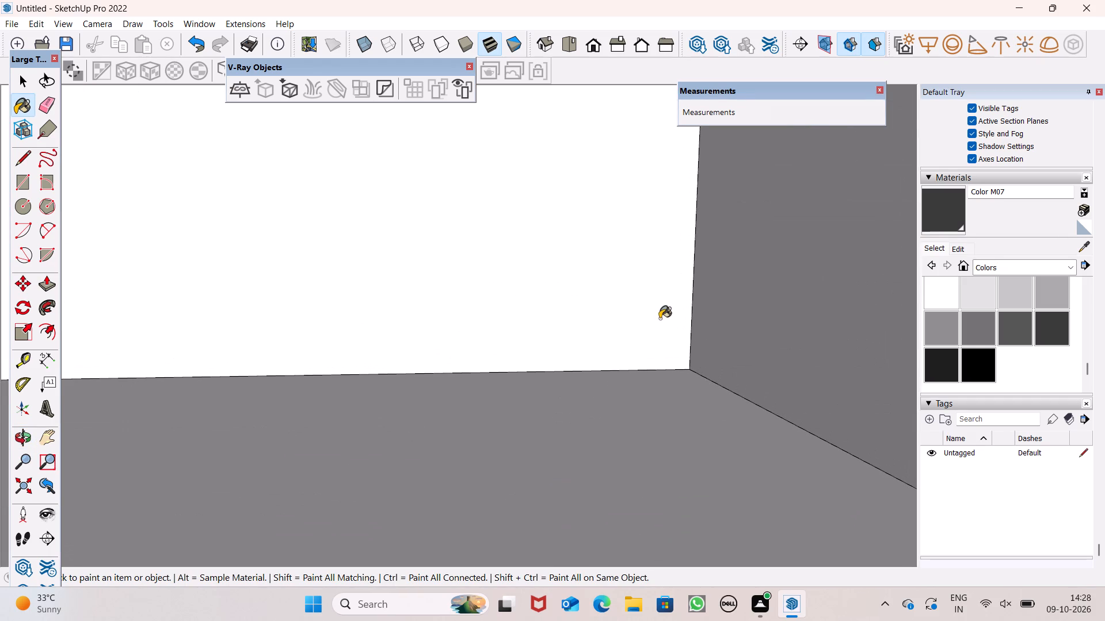
scroll(660, 319, "down", 8)
Paint the outer faces of the two solid parapet panels on either side of the bars with Color M04.
middle_click_drag(652, 380, 805, 478)
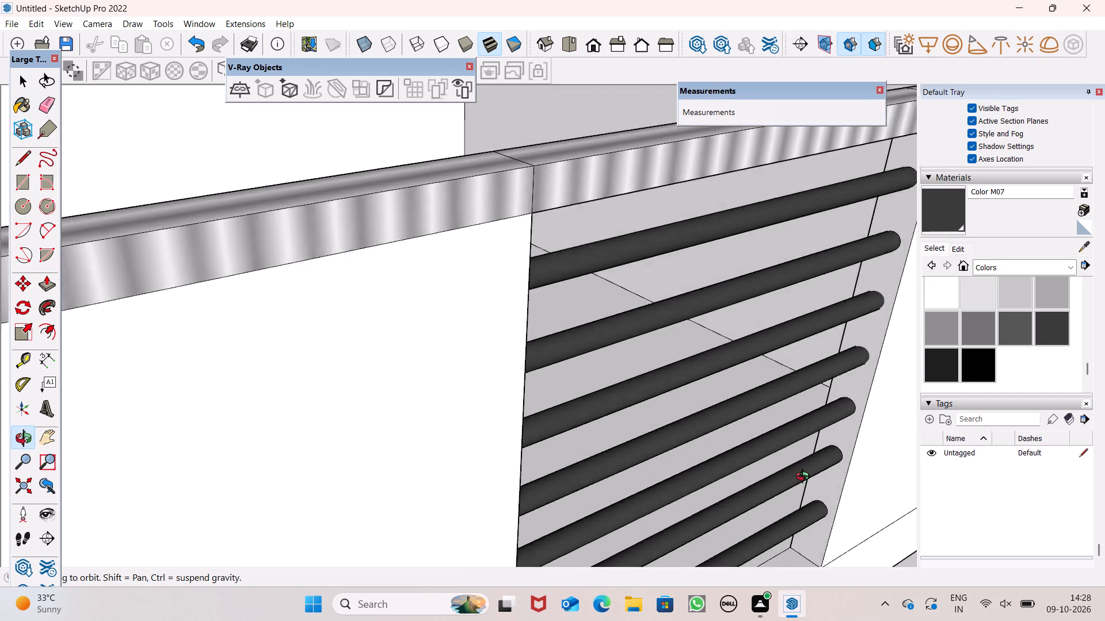
middle_click_drag(805, 478, 839, 476)
scroll(675, 397, "down", 3)
scroll(695, 352, "down", 1)
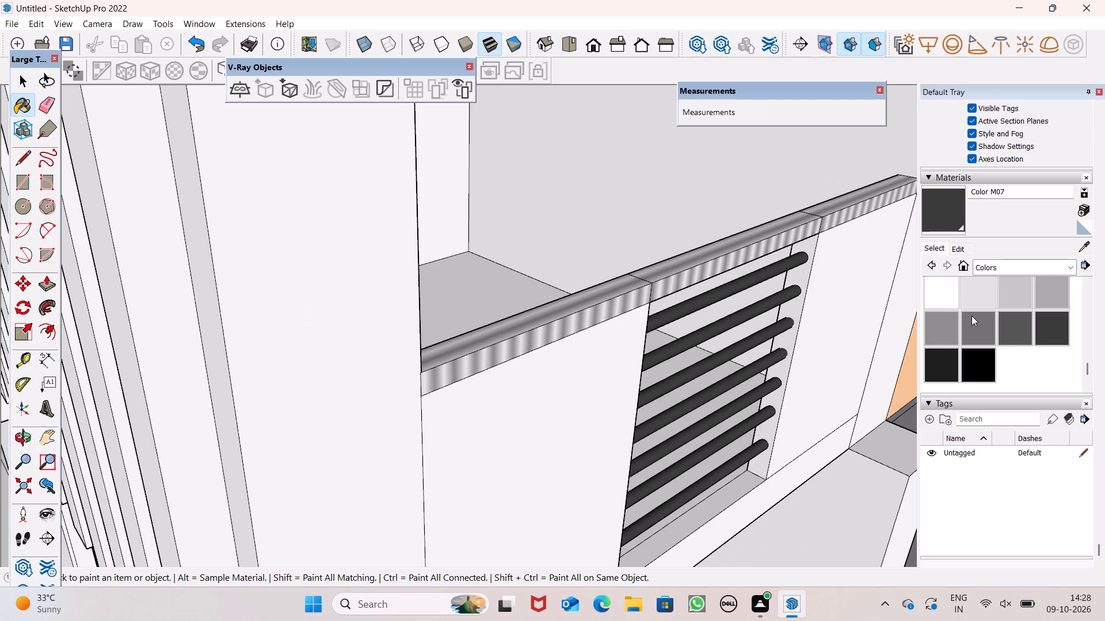
left_click(946, 324)
left_click(824, 315)
left_click(567, 372)
Paint the narrow side faces of the parapet panels at both ends of the bars with Color M04.
middle_click_drag(657, 386, 624, 388)
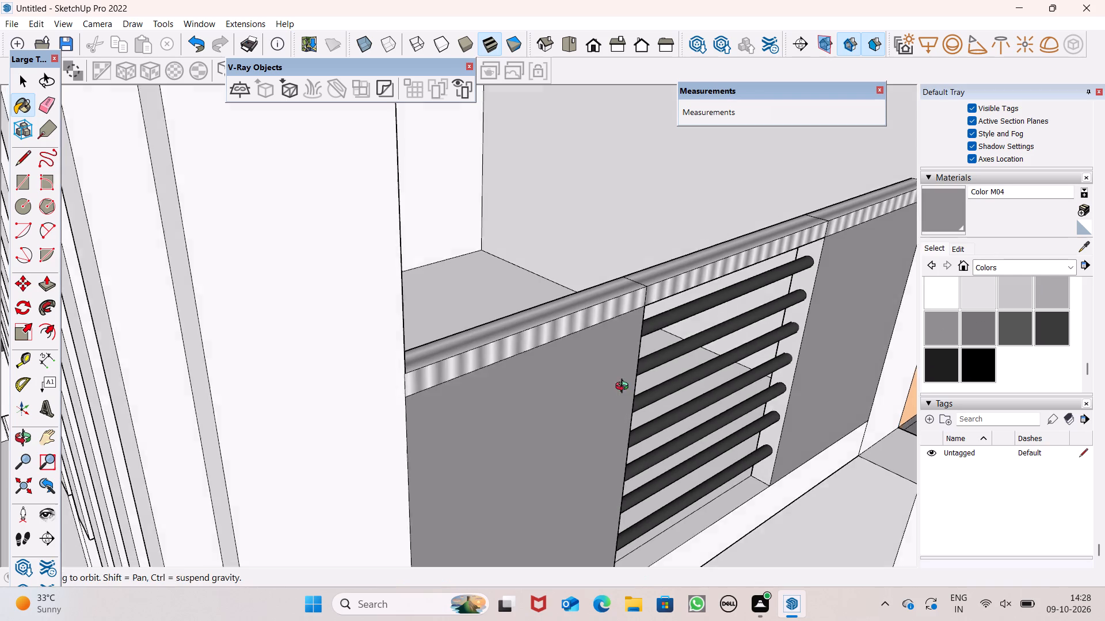
middle_click_drag(624, 388, 551, 390)
left_click(847, 332)
middle_click_drag(746, 380, 498, 409)
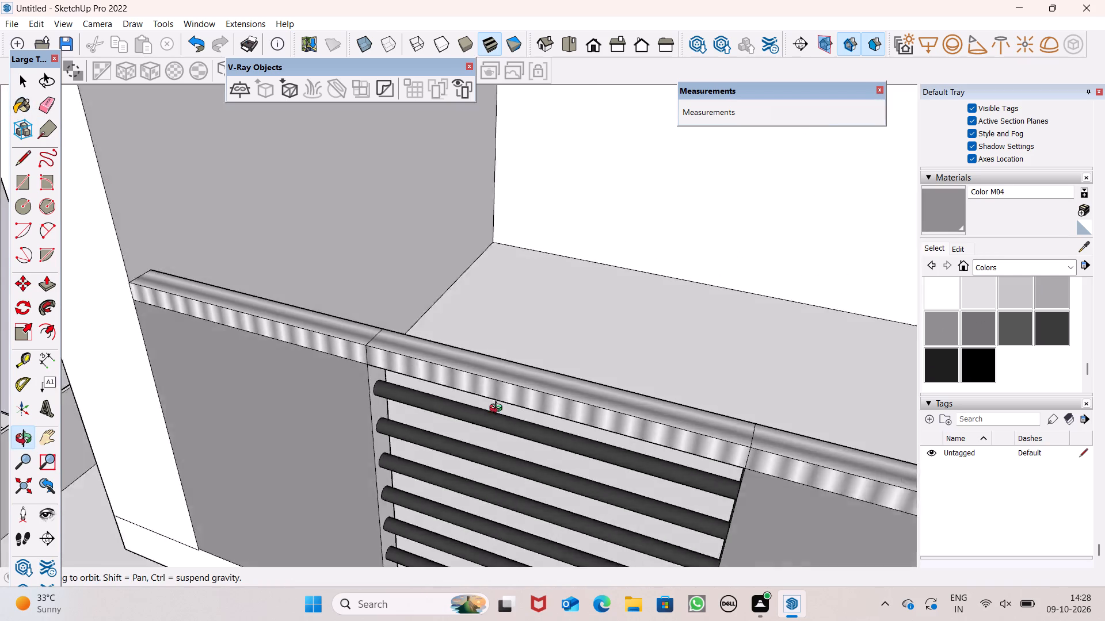
middle_click_drag(498, 409, 415, 377)
scroll(447, 392, "up", 1)
left_click(272, 353)
Paint the inner faces of both solid parapet panels and the sill beneath the bars with Color M04.
middle_click_drag(346, 359, 303, 394)
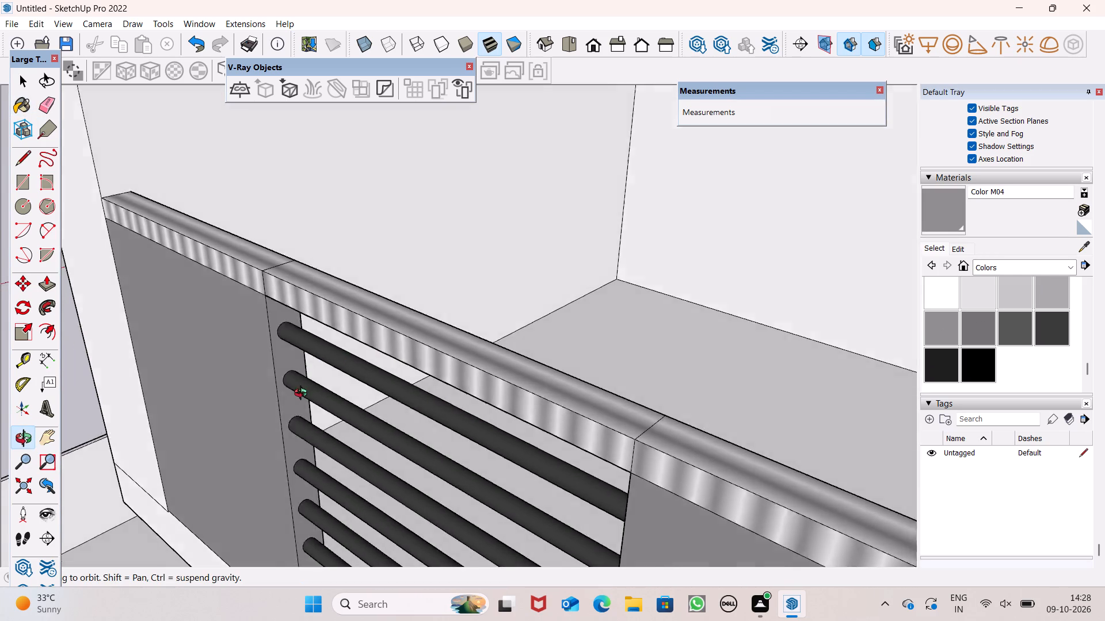
middle_click_drag(303, 394, 0, 370)
scroll(117, 422, "up", 1)
scroll(600, 251, "down", 5)
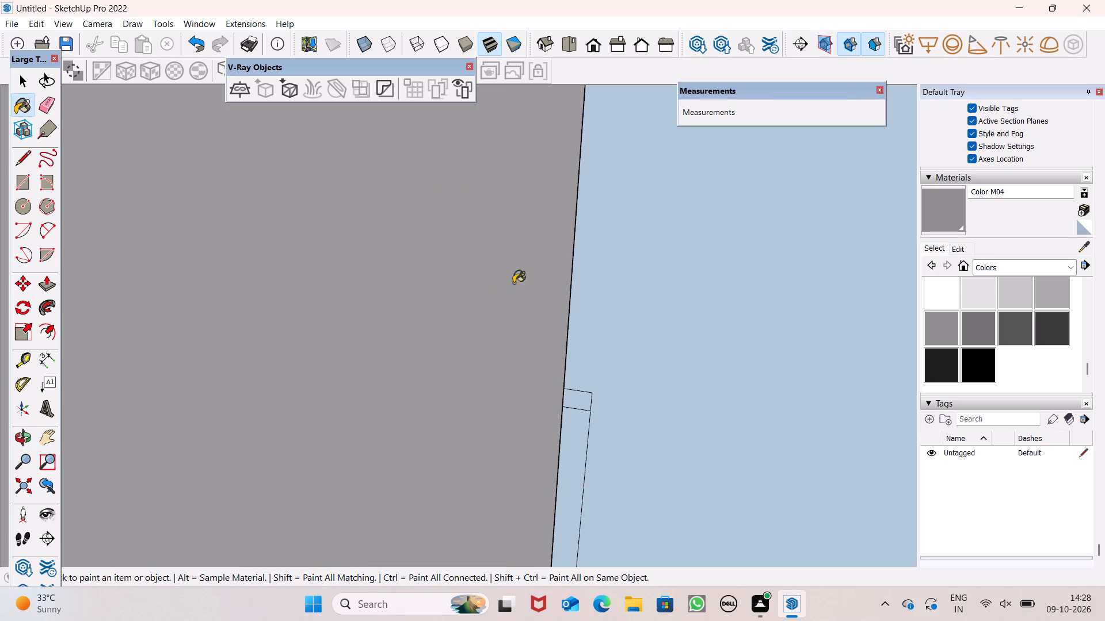
left_click(597, 51)
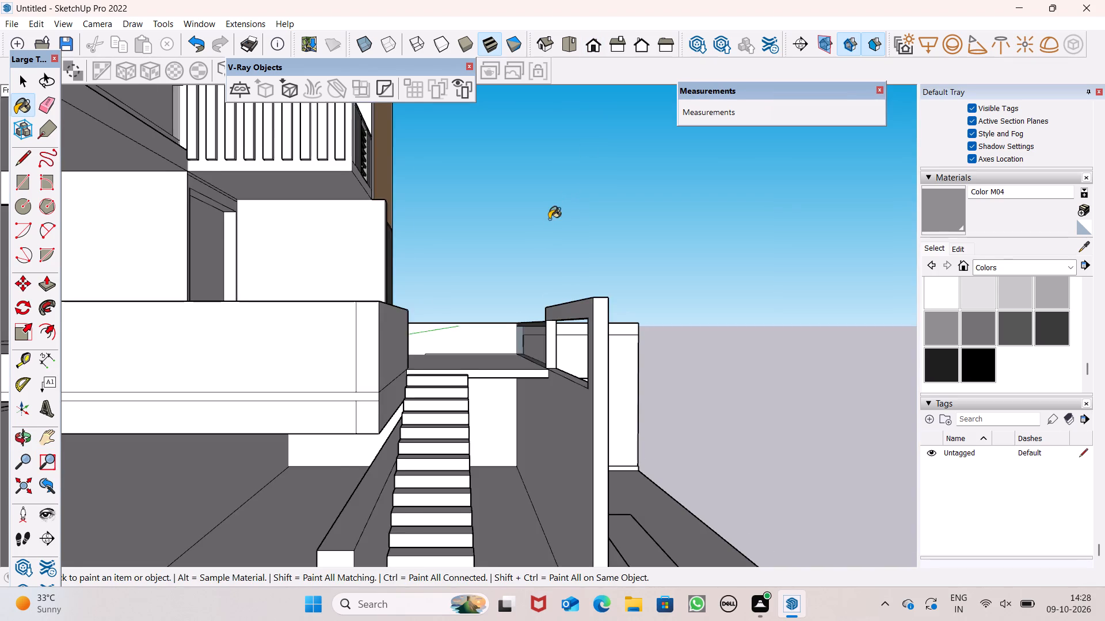
scroll(540, 233, "down", 3)
middle_click_drag(559, 290, 485, 355)
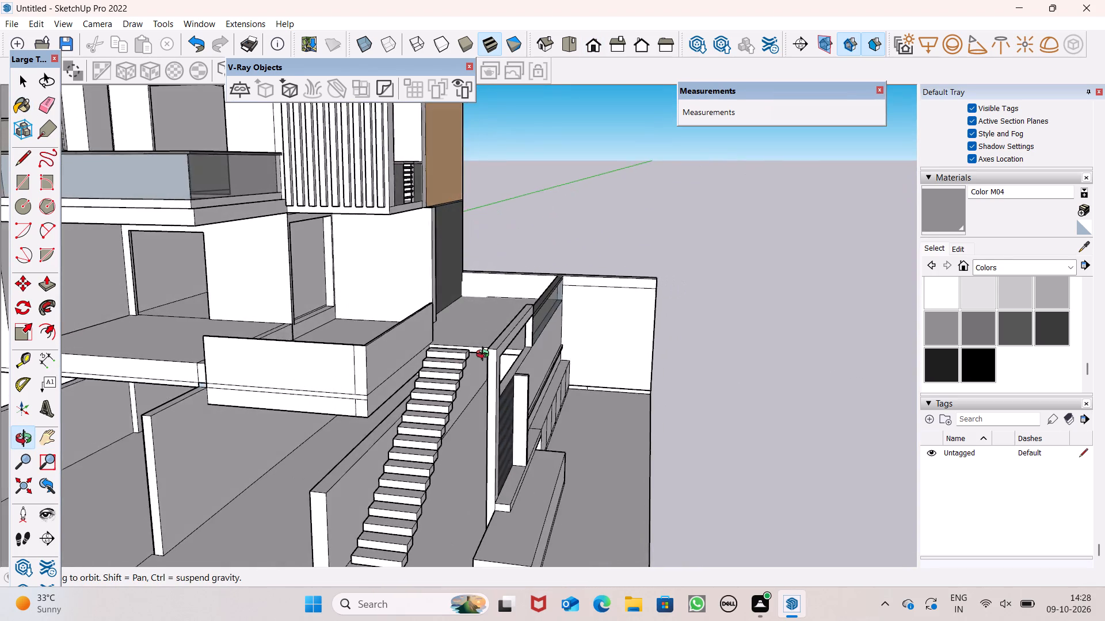
middle_click_drag(485, 355, 189, 419)
scroll(311, 260, "up", 5)
middle_click_drag(548, 114, 553, 248)
scroll(548, 114, "up", 1)
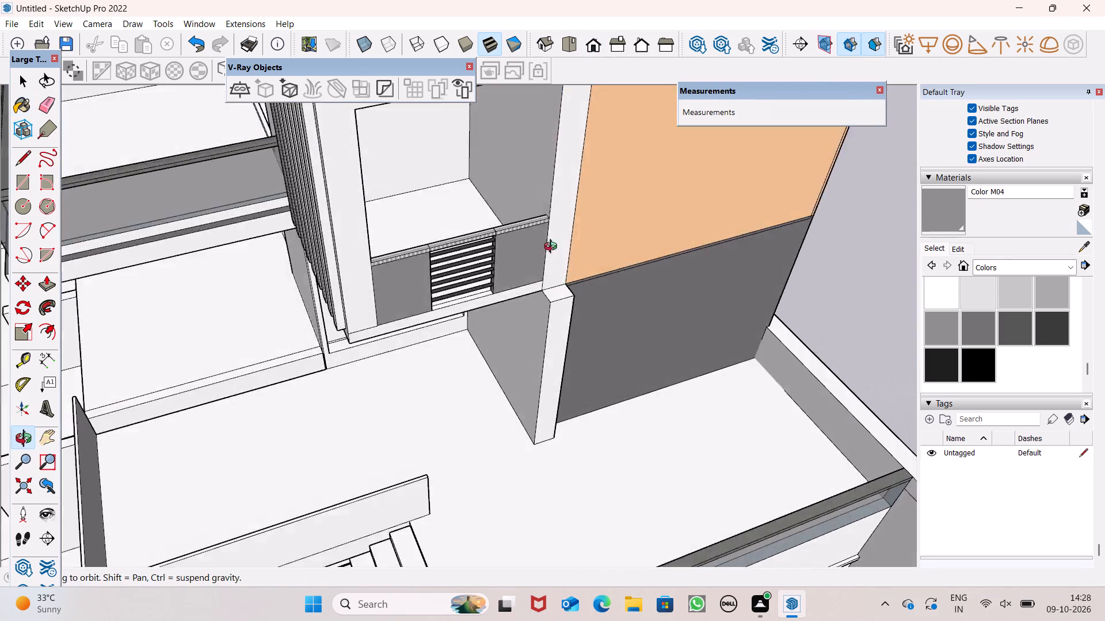
middle_click_drag(553, 248, 555, 294)
scroll(532, 278, "up", 1)
scroll(530, 278, "down", 1)
scroll(529, 279, "up", 4)
scroll(460, 290, "up", 3)
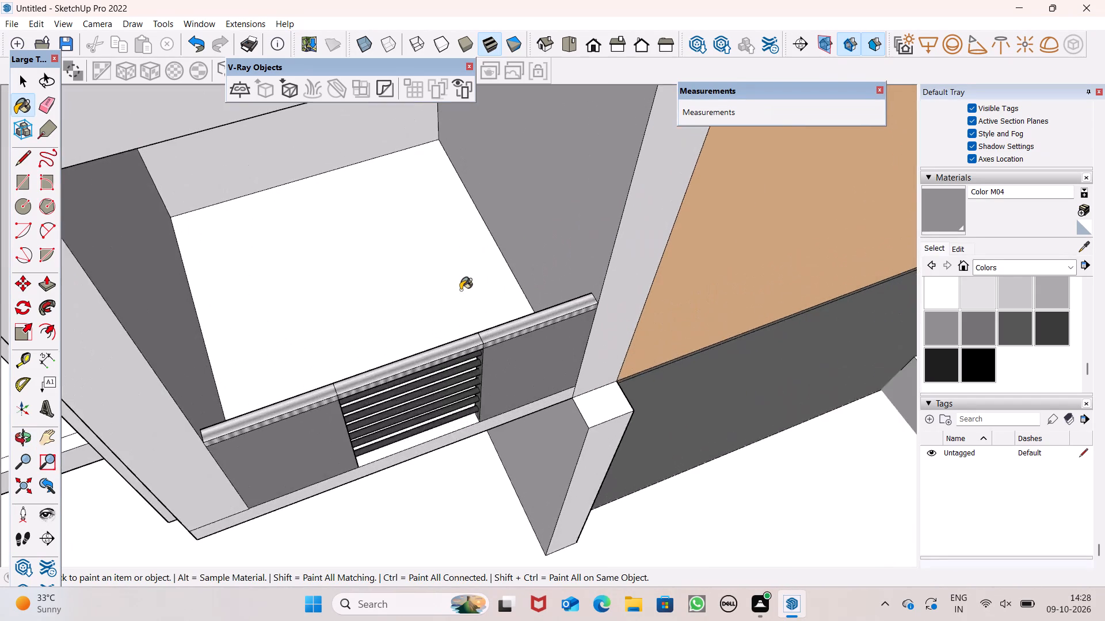
scroll(460, 290, "up", 1)
middle_click_drag(482, 324, 604, 368)
scroll(606, 362, "up", 3)
scroll(605, 364, "down", 1)
scroll(607, 365, "up", 3)
scroll(580, 366, "down", 1)
scroll(580, 366, "up", 5)
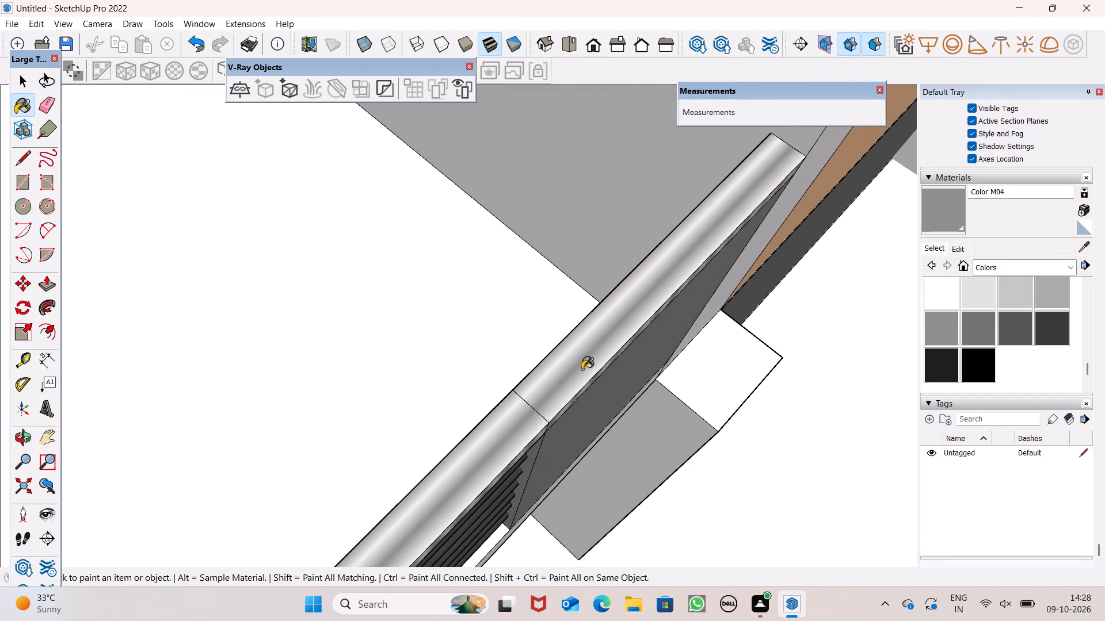
middle_click_drag(582, 370, 1065, 205)
scroll(1065, 205, "up", 1)
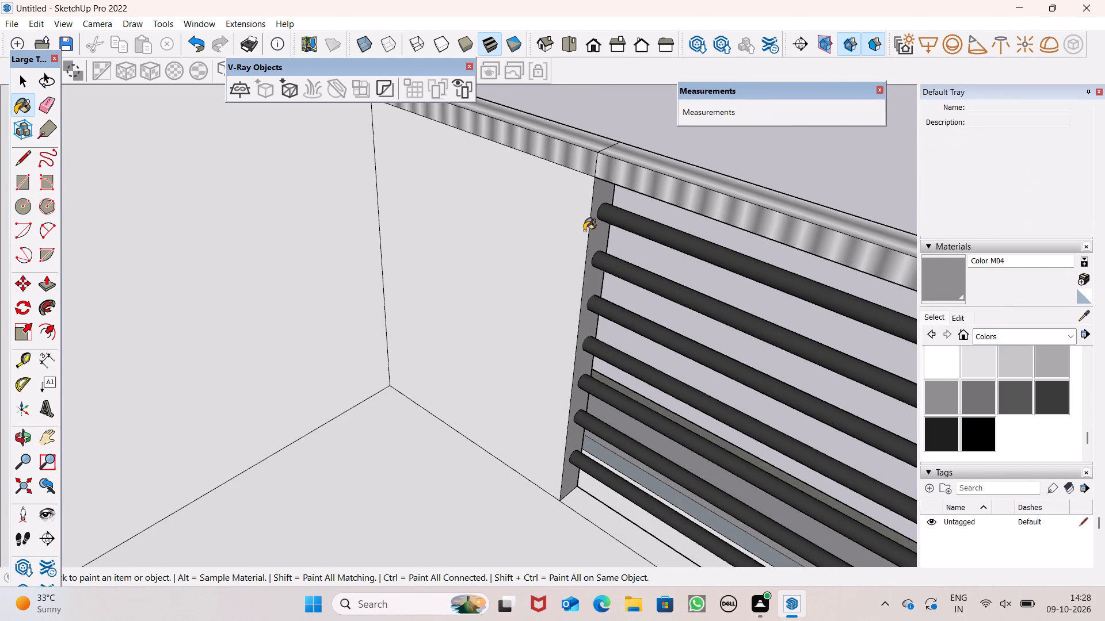
left_click(570, 231)
scroll(606, 190, "down", 3)
left_click(896, 425)
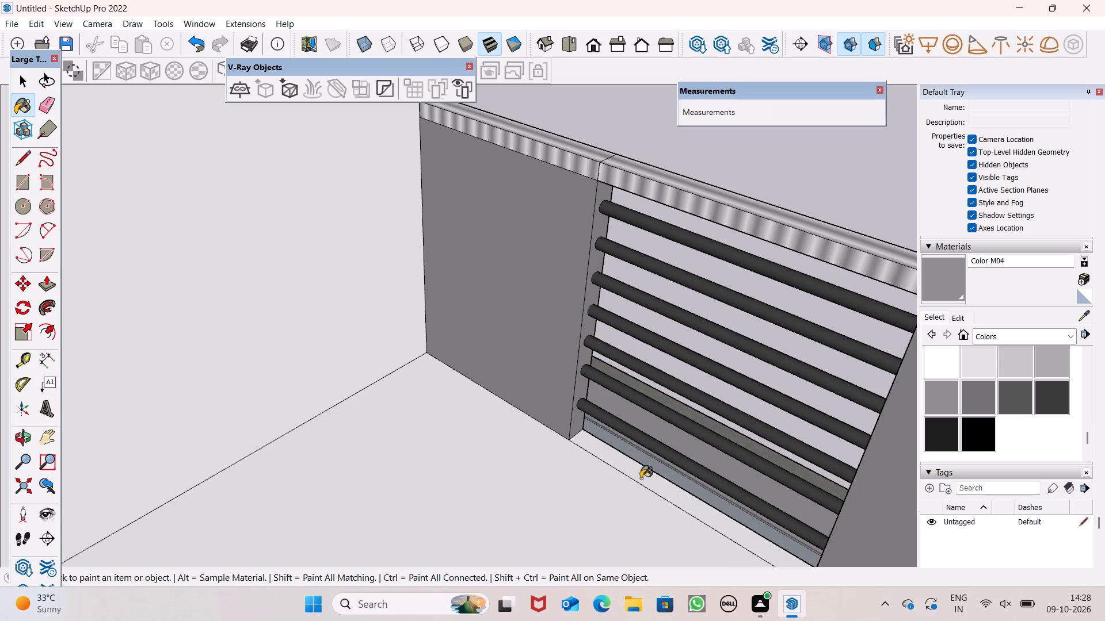
left_click(641, 478)
middle_click_drag(656, 429, 290, 349)
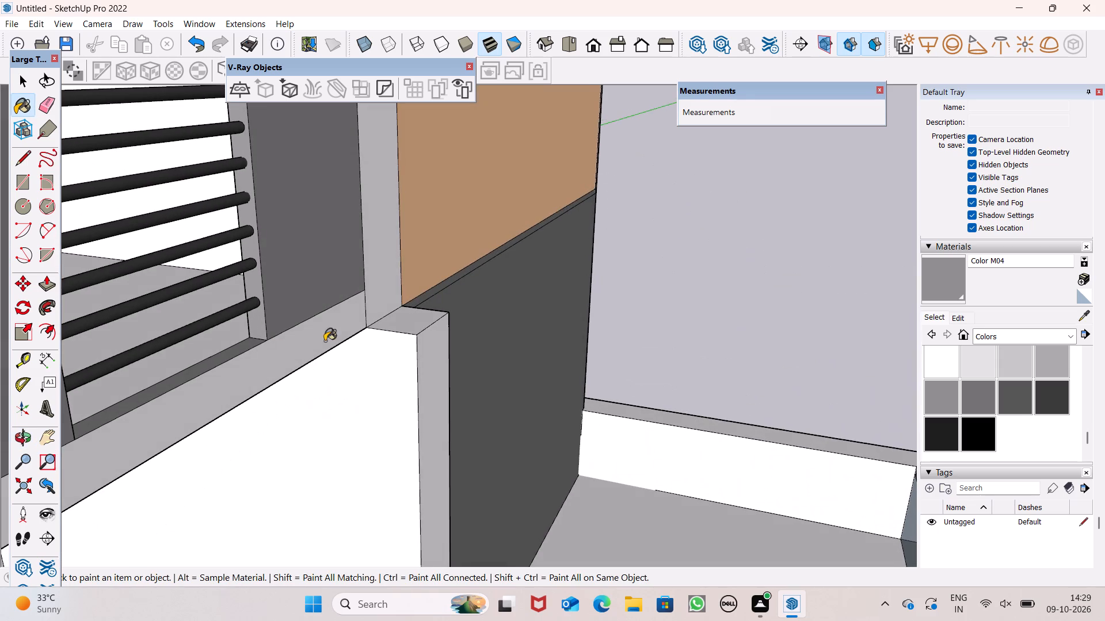
scroll(531, 312, "down", 2)
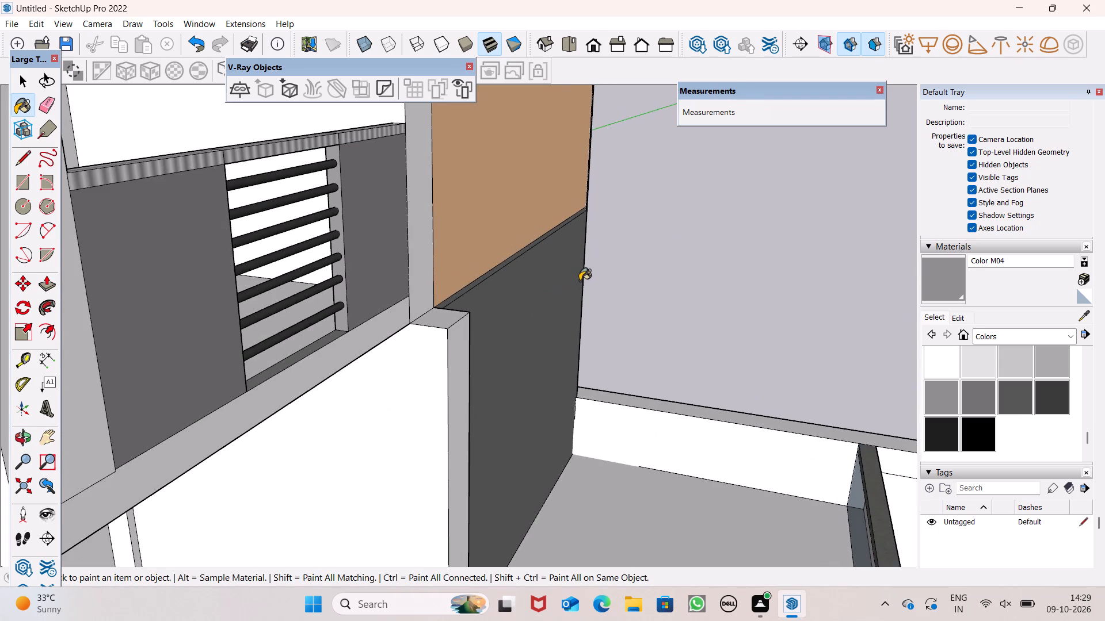
Paint the front and side edge faces of the overhanging upper roof slab with Color M06.
scroll(518, 234, "down", 1)
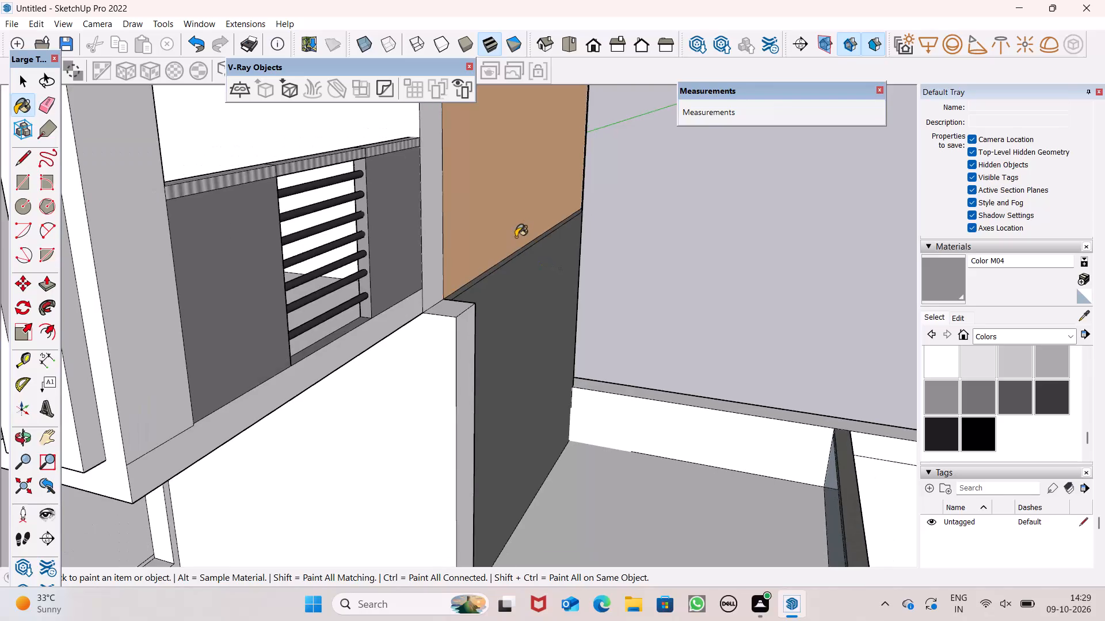
scroll(514, 239, "down", 10)
scroll(595, 266, "down", 5)
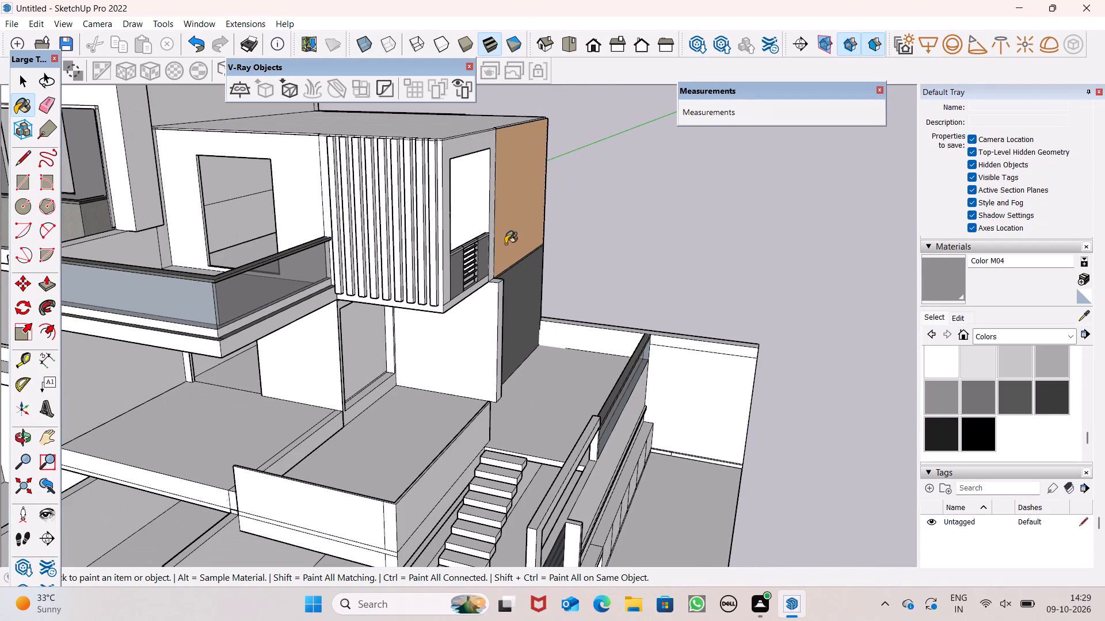
scroll(374, 206, "down", 4)
scroll(691, 297, "down", 3)
left_click(1016, 404)
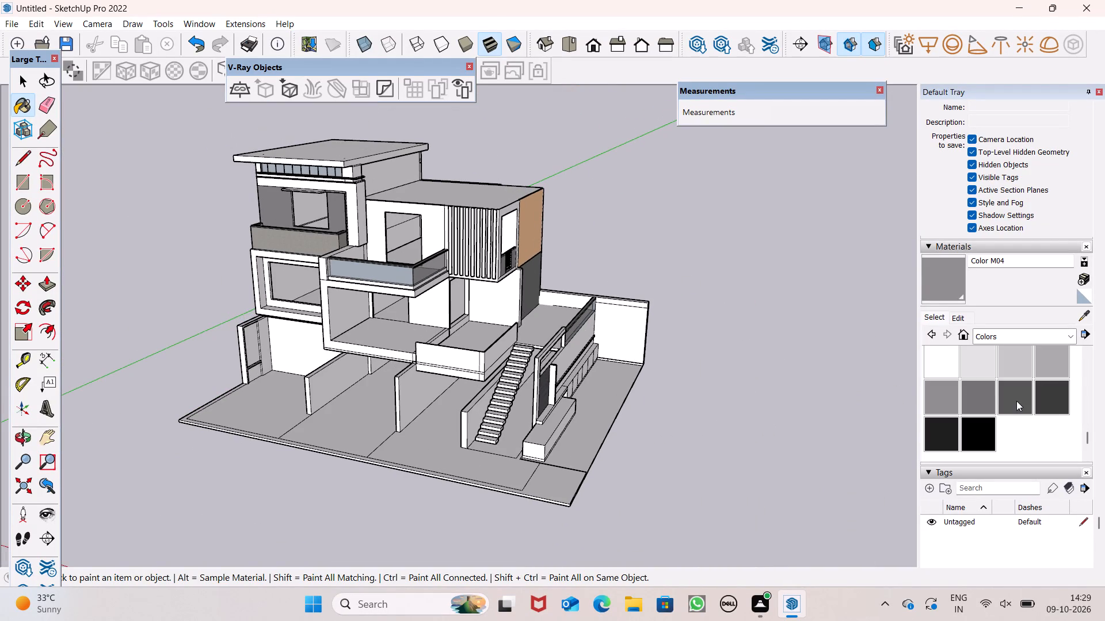
scroll(206, 99, "up", 8)
scroll(262, 145, "up", 3)
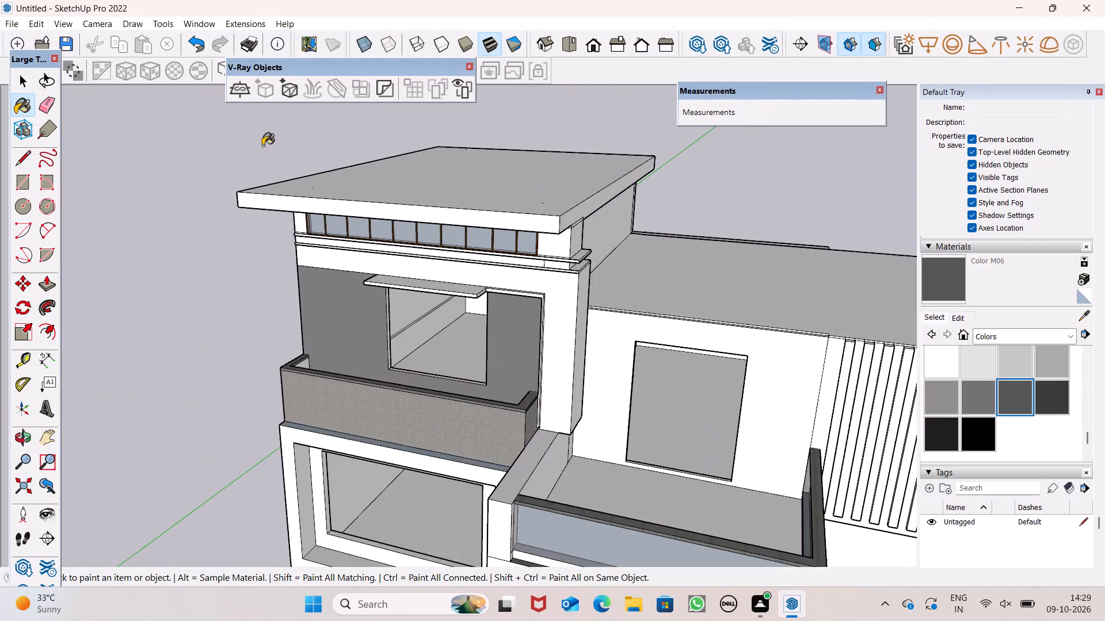
scroll(313, 167, "up", 1)
middle_click_drag(314, 167, 243, 228)
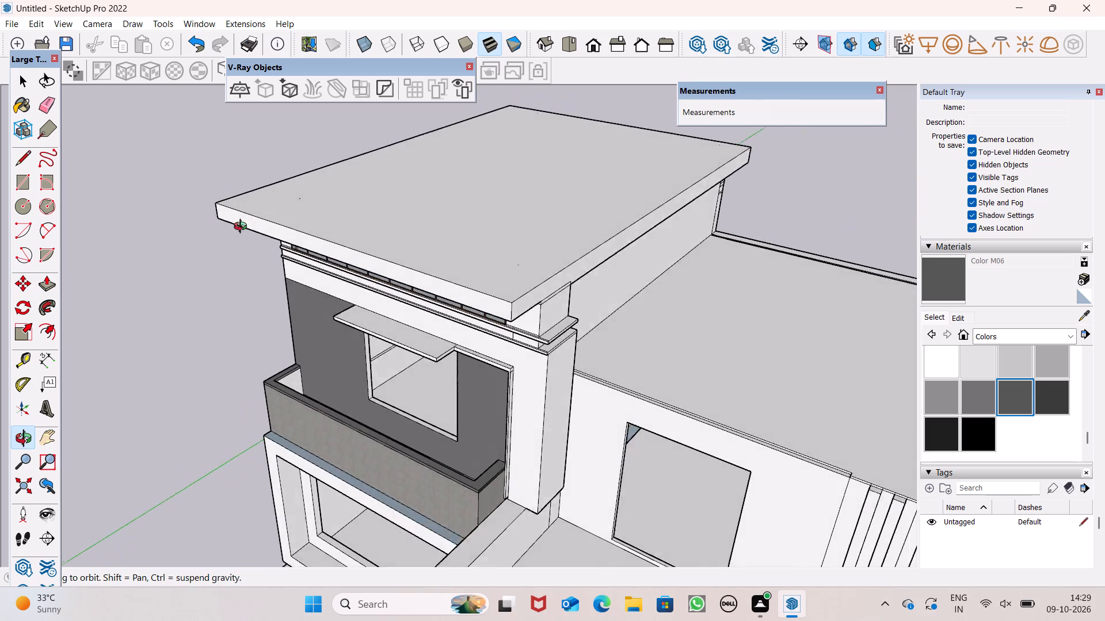
middle_click_drag(243, 228, 266, 246)
left_click(43, 284)
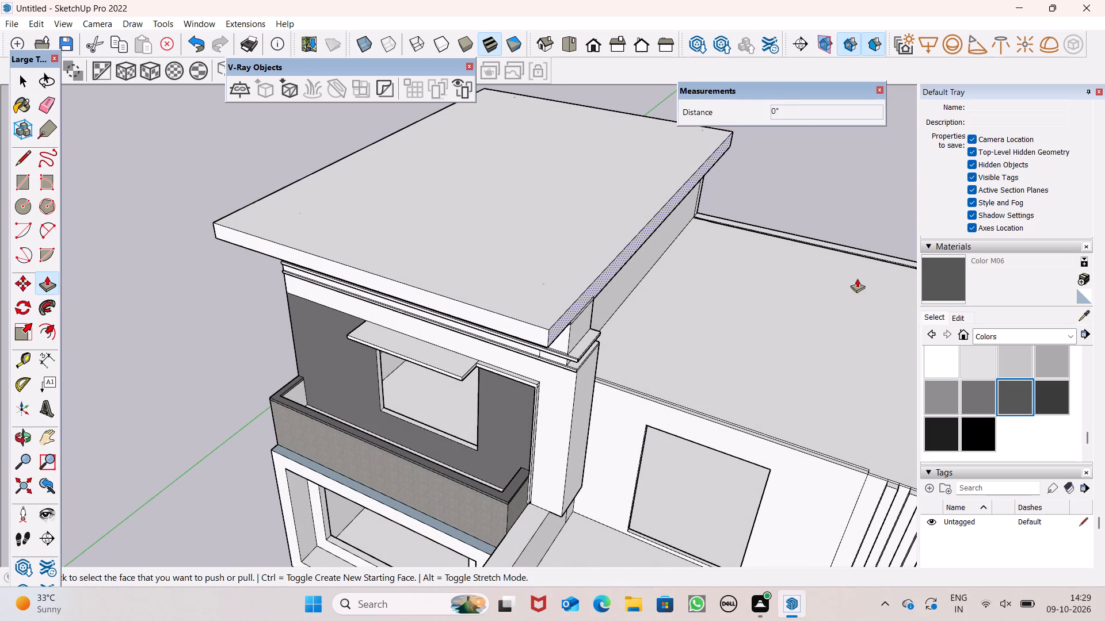
left_click(933, 280)
scroll(456, 316, "up", 7)
left_click(522, 258)
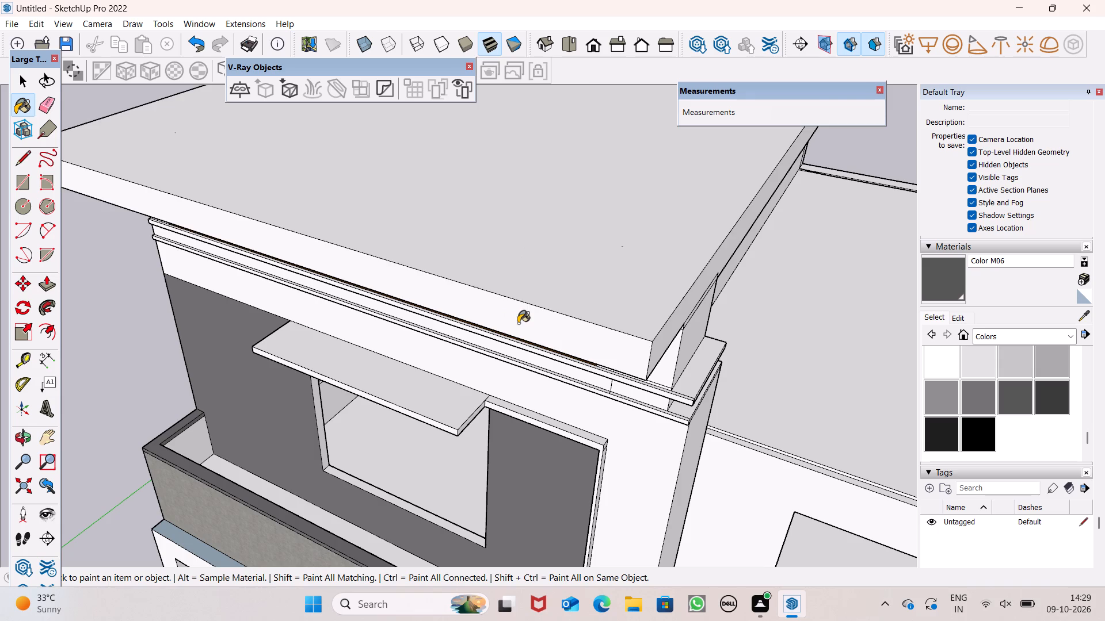
left_click(518, 322)
middle_click_drag(702, 333, 652, 212)
left_click(630, 179)
Paint the front faces of the two projecting ledges beneath the roof-level window strip with Color M06.
scroll(626, 218, "up", 1)
middle_click_drag(626, 218, 699, 195)
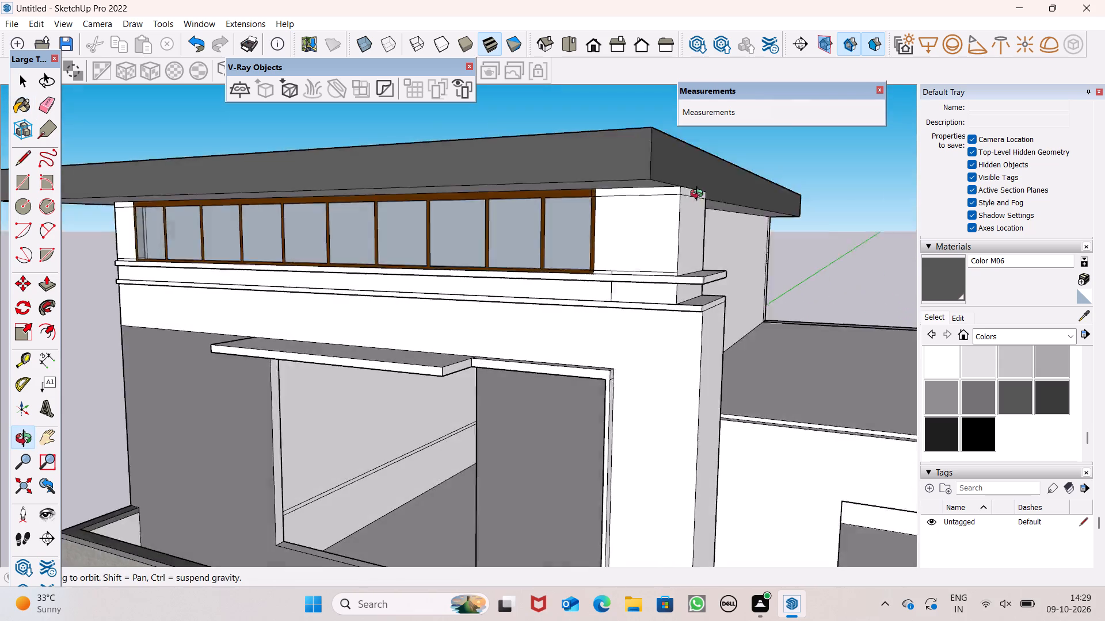
middle_click_drag(699, 195, 733, 193)
scroll(681, 262, "up", 5)
left_click(697, 273)
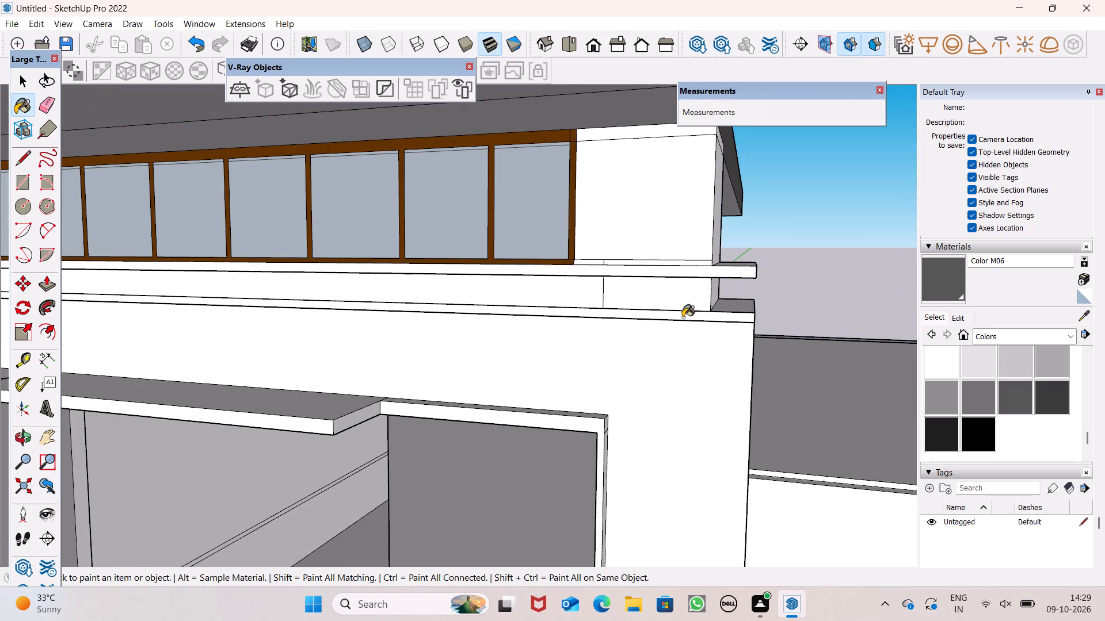
left_click(683, 317)
Paint the top, side and corner faces of the upper ledge with Color M06.
middle_click_drag(700, 313, 487, 405)
scroll(487, 405, "up", 1)
left_click(673, 372)
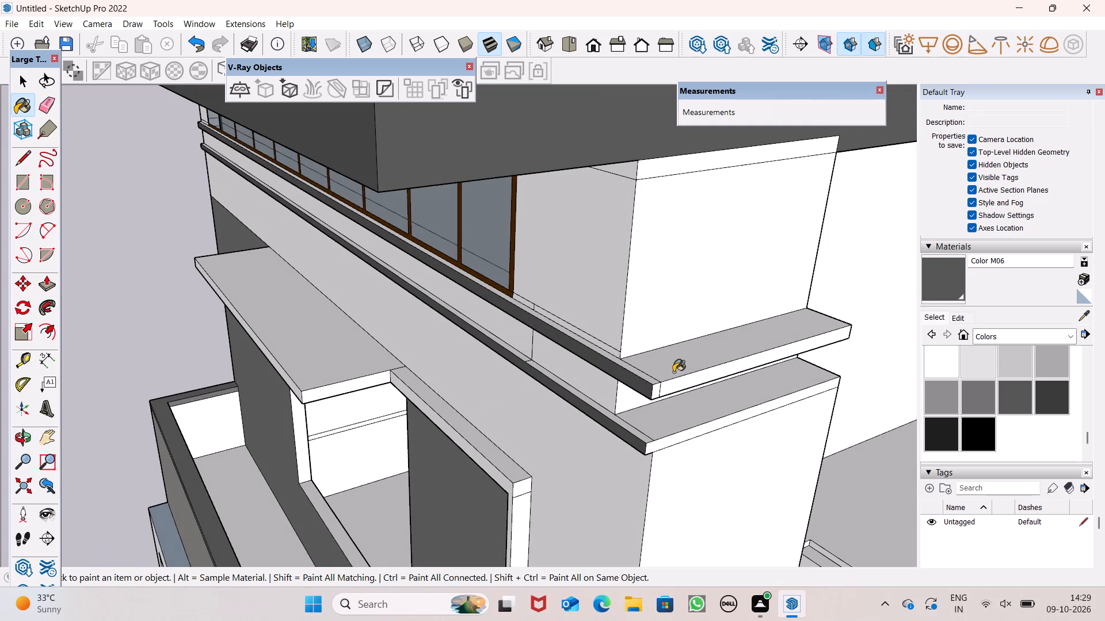
left_click(687, 385)
middle_click_drag(669, 392, 639, 397)
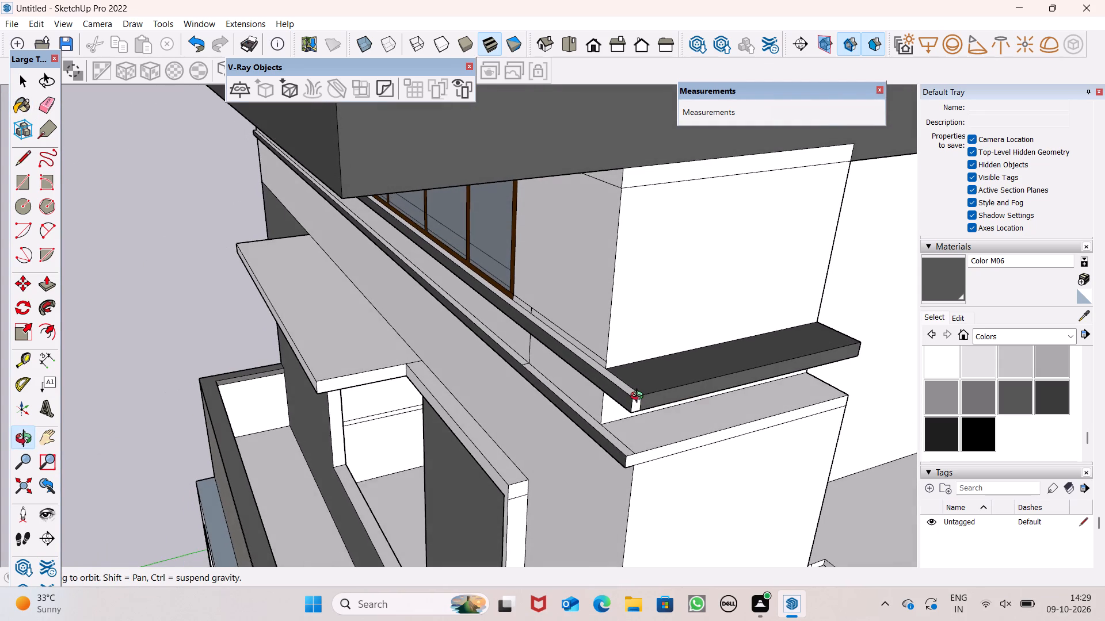
middle_click_drag(639, 397, 632, 400)
scroll(632, 400, "up", 5)
scroll(630, 398, "down", 1)
scroll(630, 398, "up", 2)
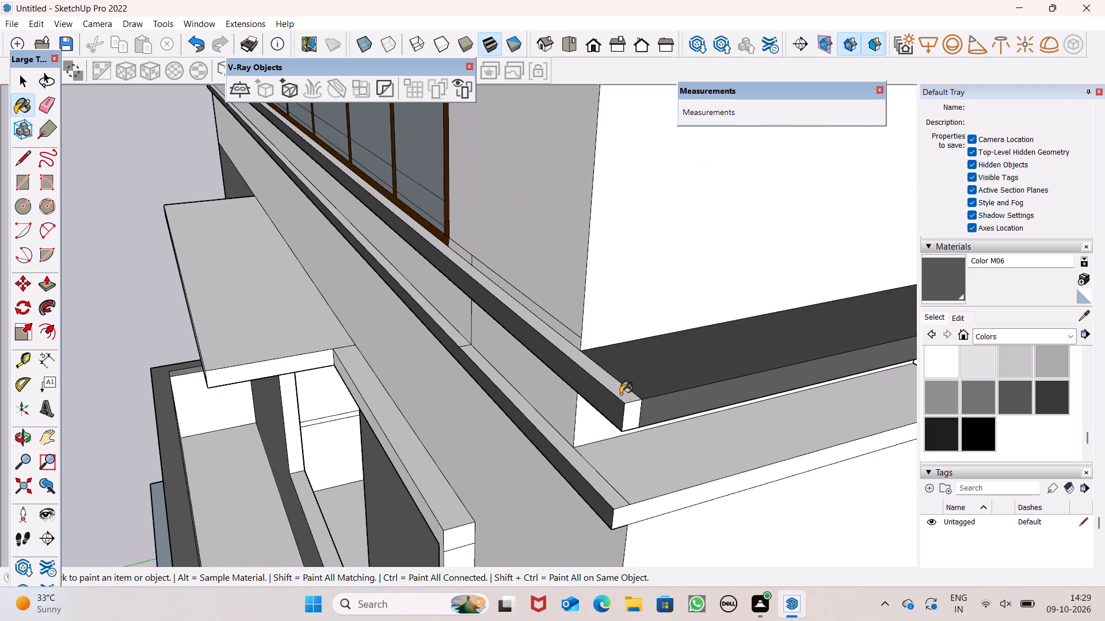
left_click(620, 394)
left_click(638, 415)
Paint the top and side faces of the lower ledge around the corner with Color M06.
scroll(670, 360, "down", 1)
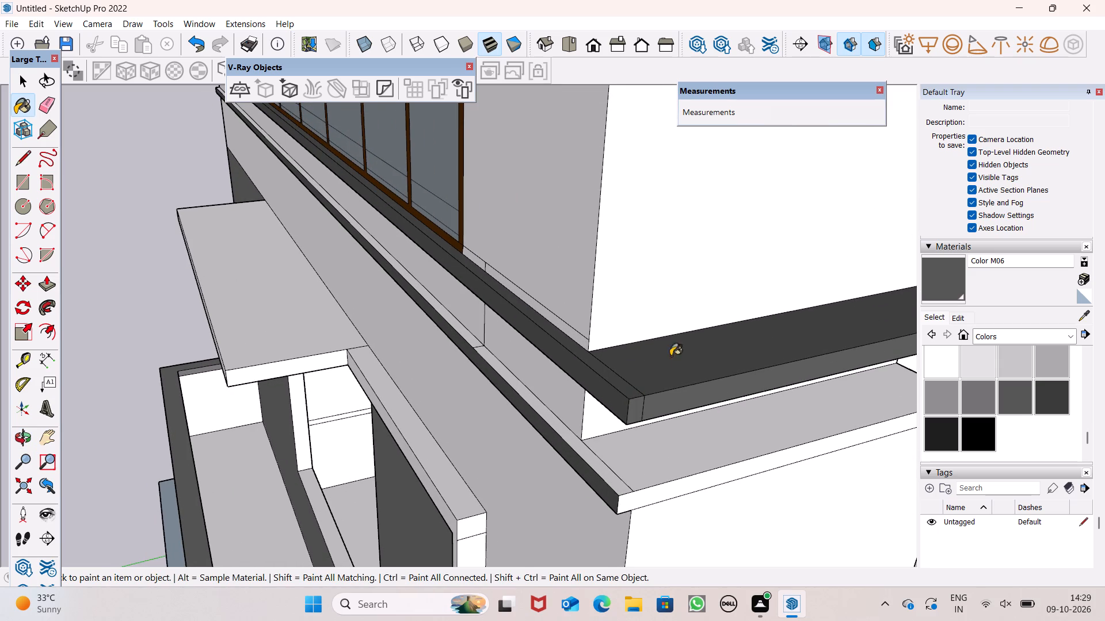
scroll(633, 344, "down", 5)
left_click(649, 413)
scroll(624, 417, "down", 1)
scroll(624, 417, "up", 3)
left_click(615, 424)
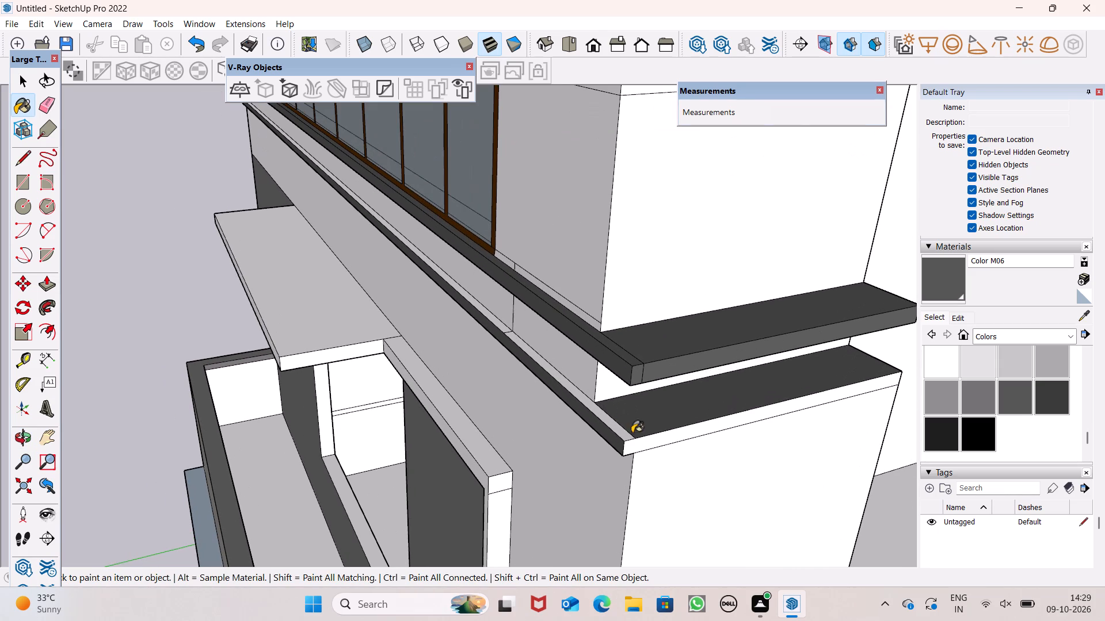
left_click(643, 442)
Paint the rear end faces of both ledges with Color M06.
middle_click_drag(643, 386, 201, 267)
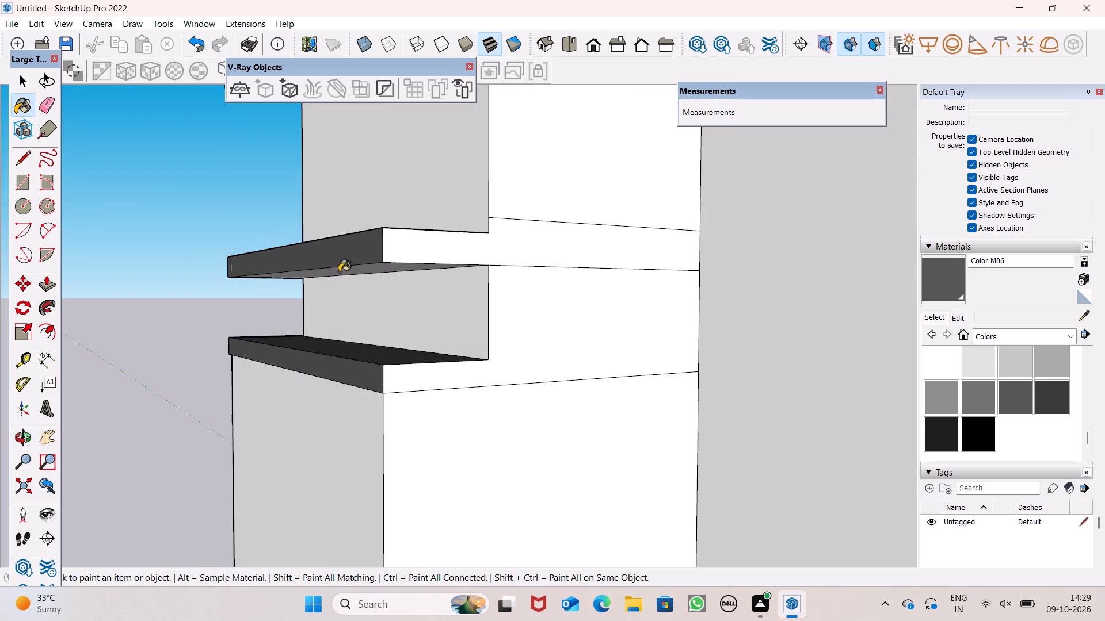
left_click(420, 248)
left_click(422, 378)
Paint the remaining light top strip along the front of the lower ledge with Color M06.
scroll(491, 263, "down", 1)
middle_click_drag(490, 268, 1079, 289)
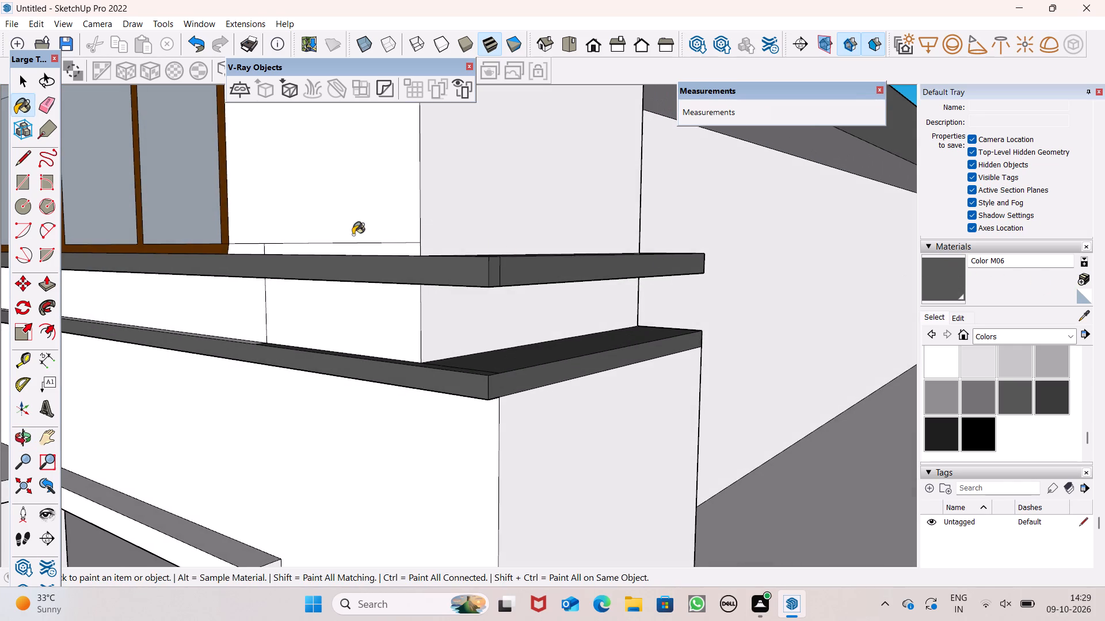
middle_click_drag(374, 225, 534, 347)
scroll(624, 274, "down", 6)
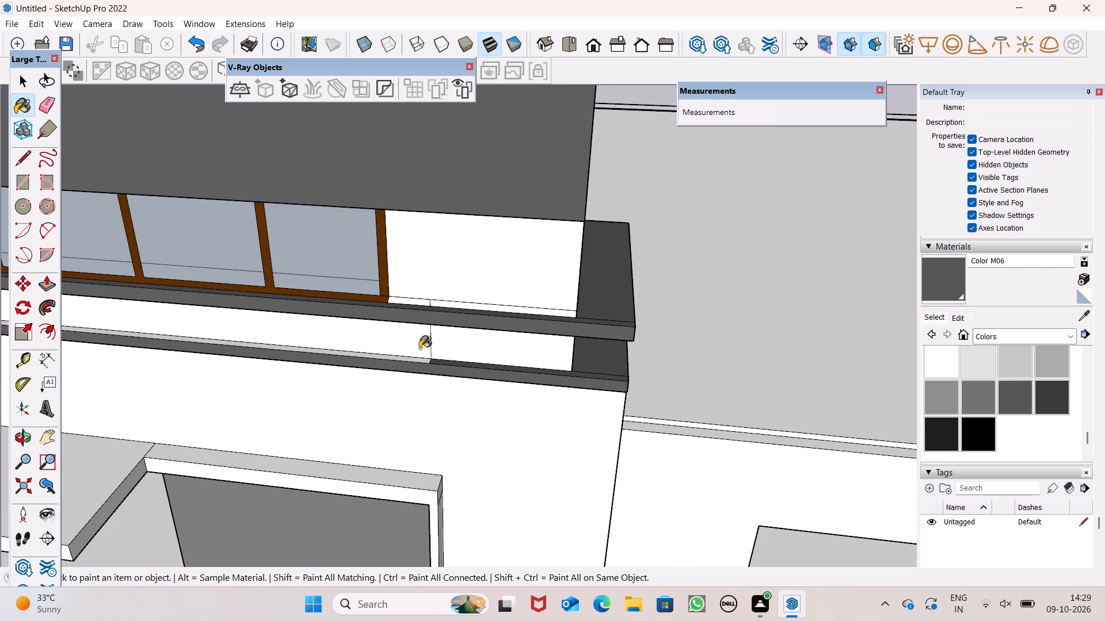
scroll(416, 352, "up", 5)
left_click(430, 352)
Paint the undersides of both the upper and lower ledges with Color M06.
scroll(545, 297, "down", 8)
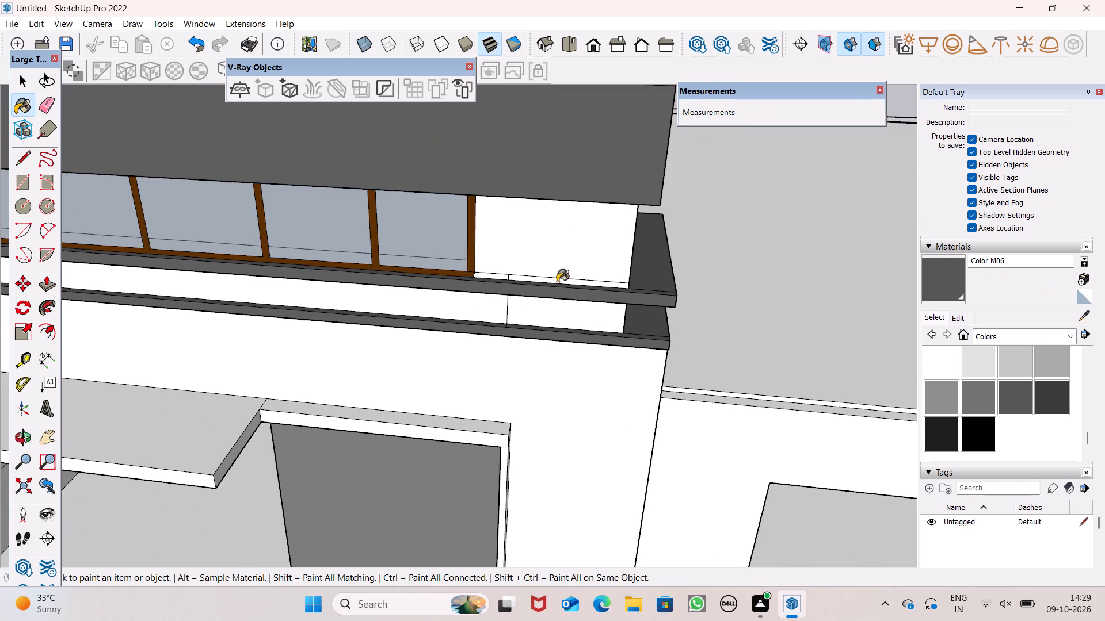
middle_click_drag(484, 298, 574, 0)
scroll(484, 285, "up", 1)
scroll(582, 345, "up", 7)
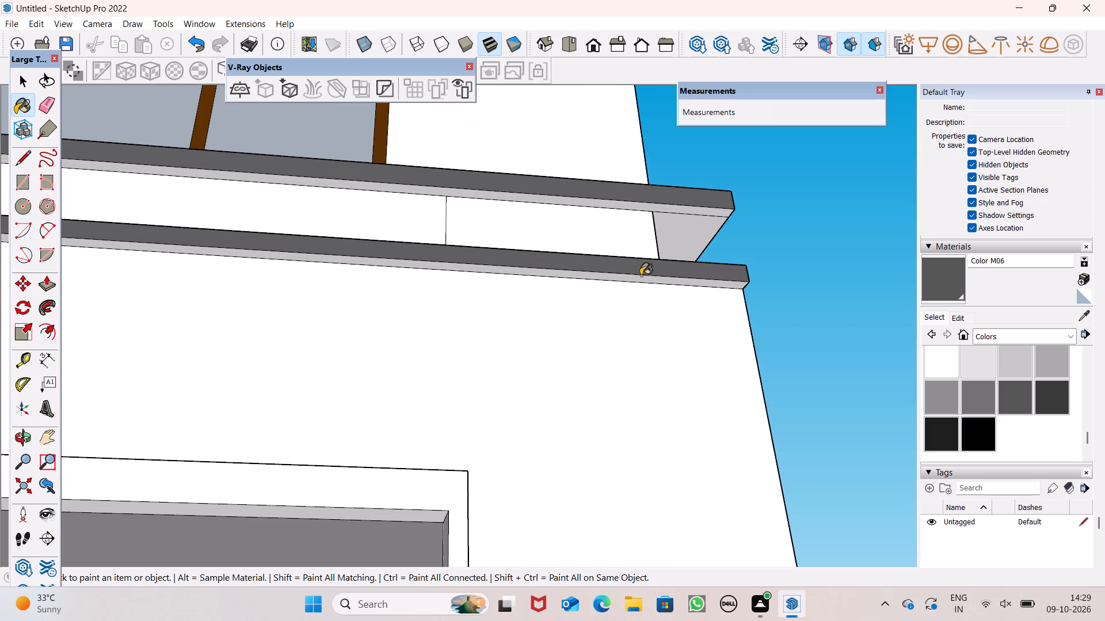
double_click(689, 215)
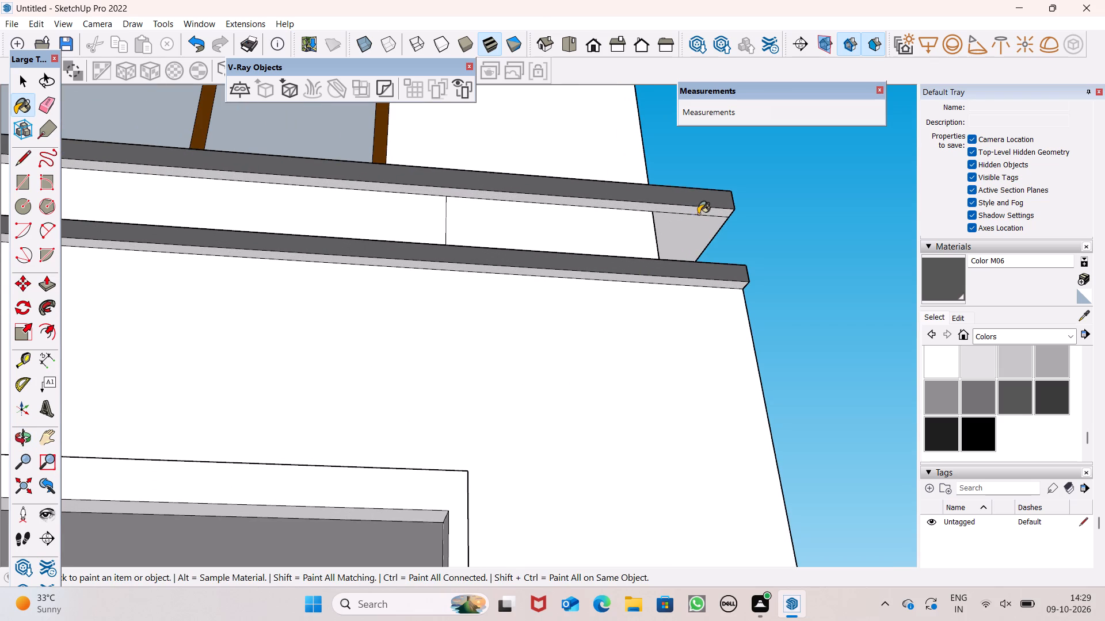
left_click(698, 213)
double_click(699, 232)
scroll(663, 310, "up", 2)
middle_click_drag(663, 308, 664, 238)
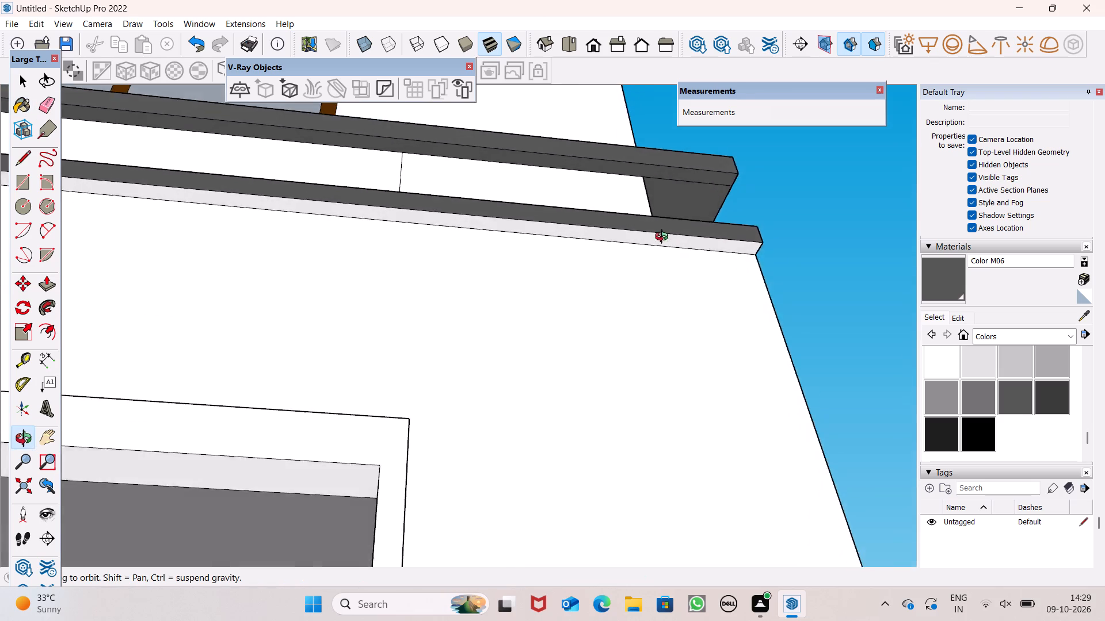
scroll(664, 238, "up", 2)
middle_click_drag(664, 238, 664, 233)
scroll(664, 232, "up", 3)
left_click(669, 227)
Examine both ledges along the full front facade, from below and from further away, for unpainted faces.
scroll(671, 227, "down", 9)
scroll(668, 262, "up", 1)
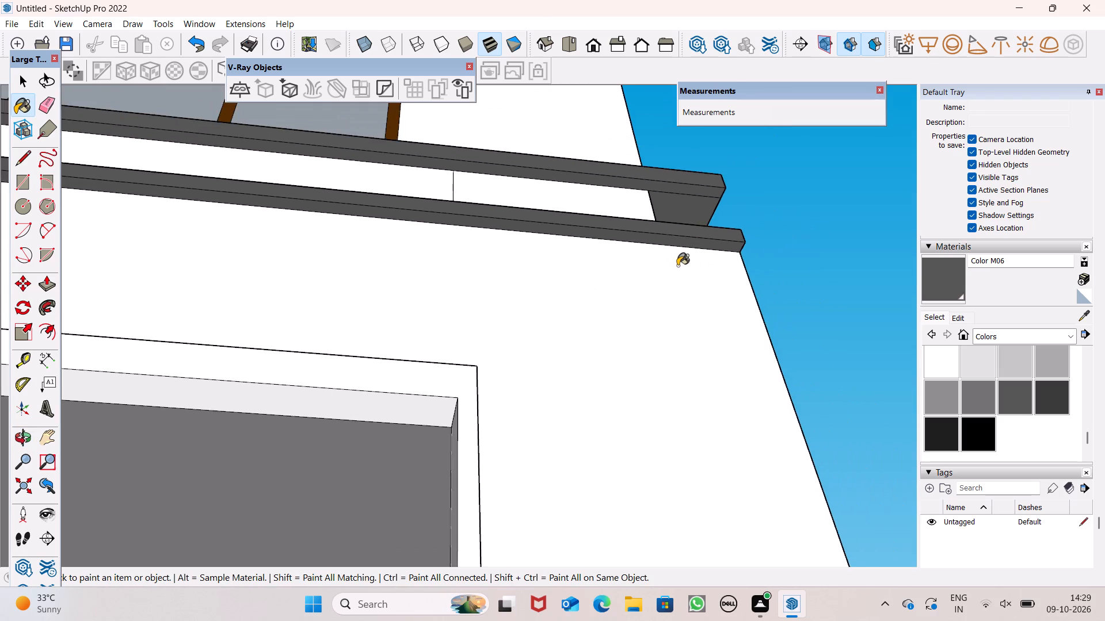
scroll(684, 262, "down", 1)
scroll(684, 262, "up", 1)
scroll(684, 262, "down", 10)
scroll(455, 217, "down", 4)
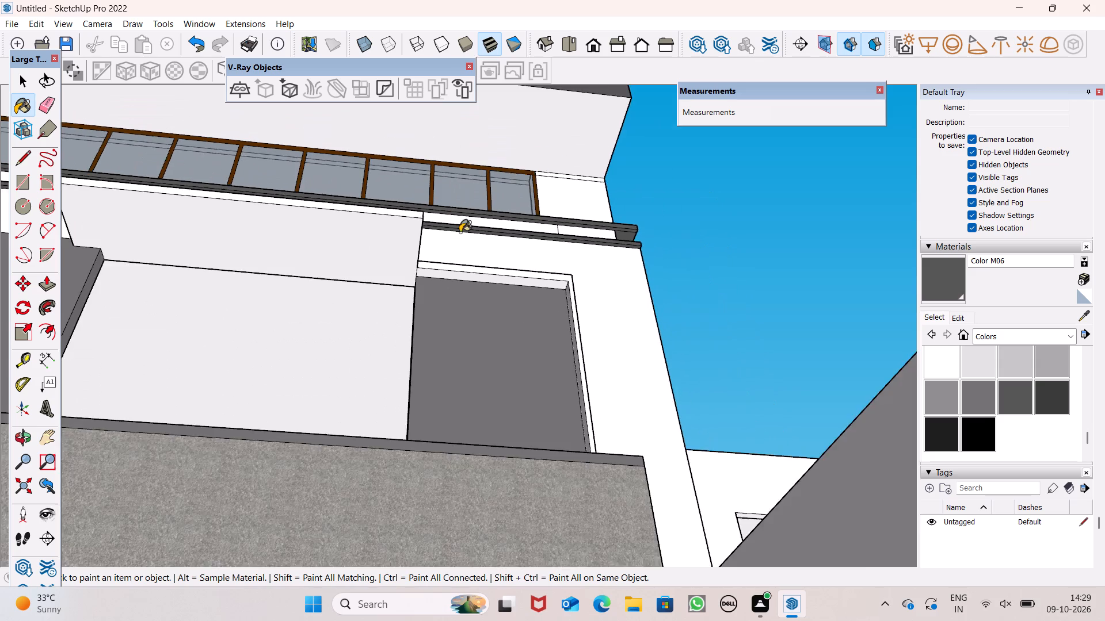
middle_click_drag(460, 232, 496, 391)
scroll(496, 391, "up", 1)
scroll(98, 209, "up", 6)
middle_click_drag(112, 179, 115, 160)
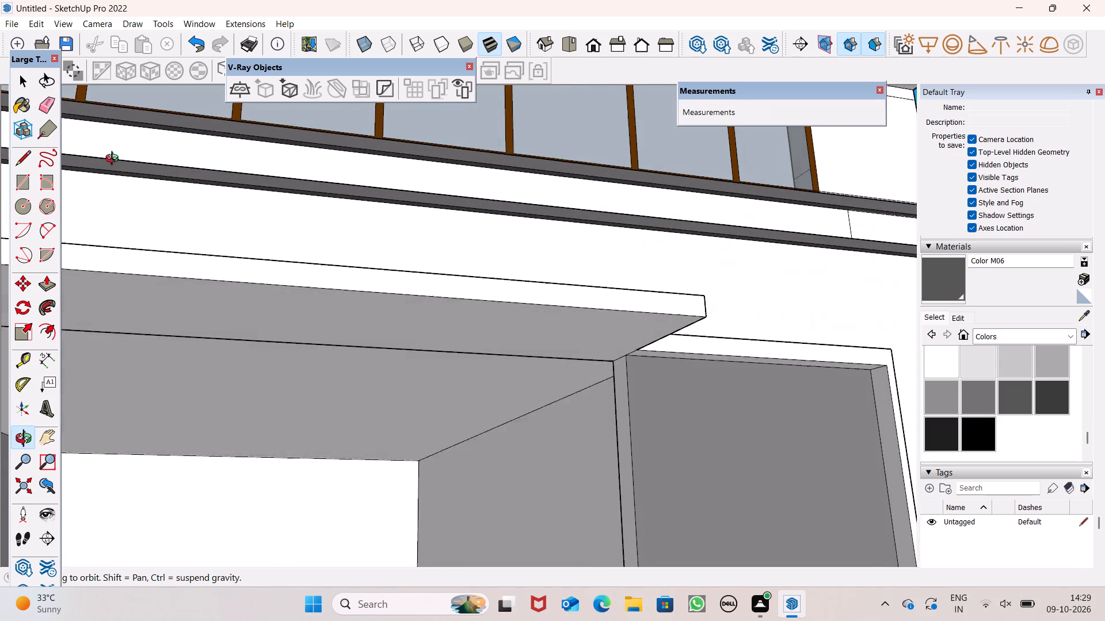
middle_click_drag(115, 160, 170, 289)
scroll(266, 264, "down", 4)
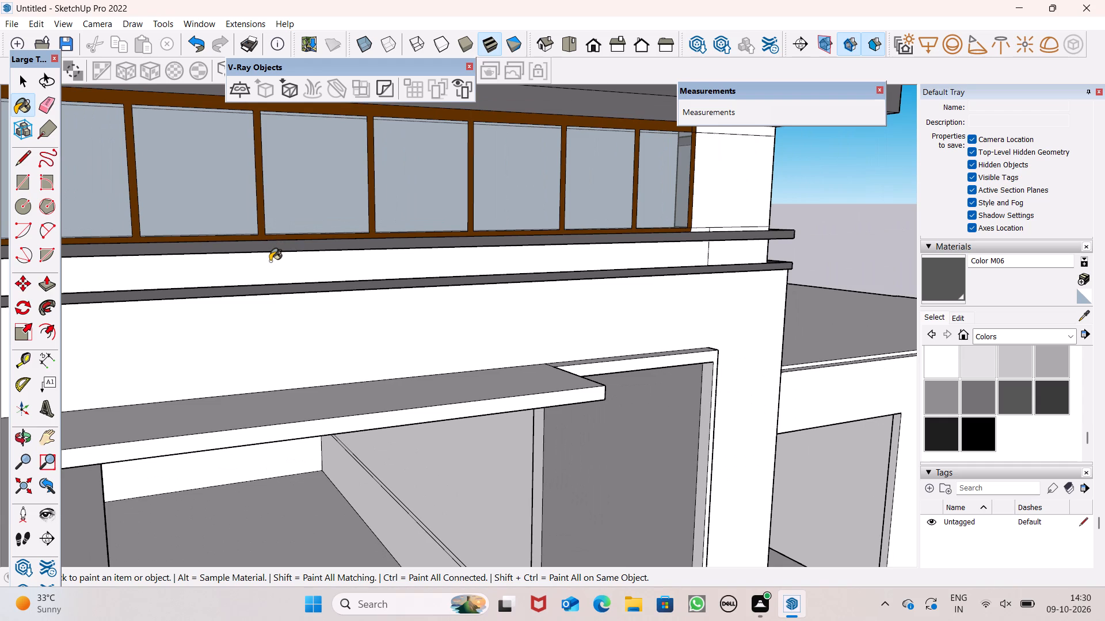
scroll(378, 251, "down", 4)
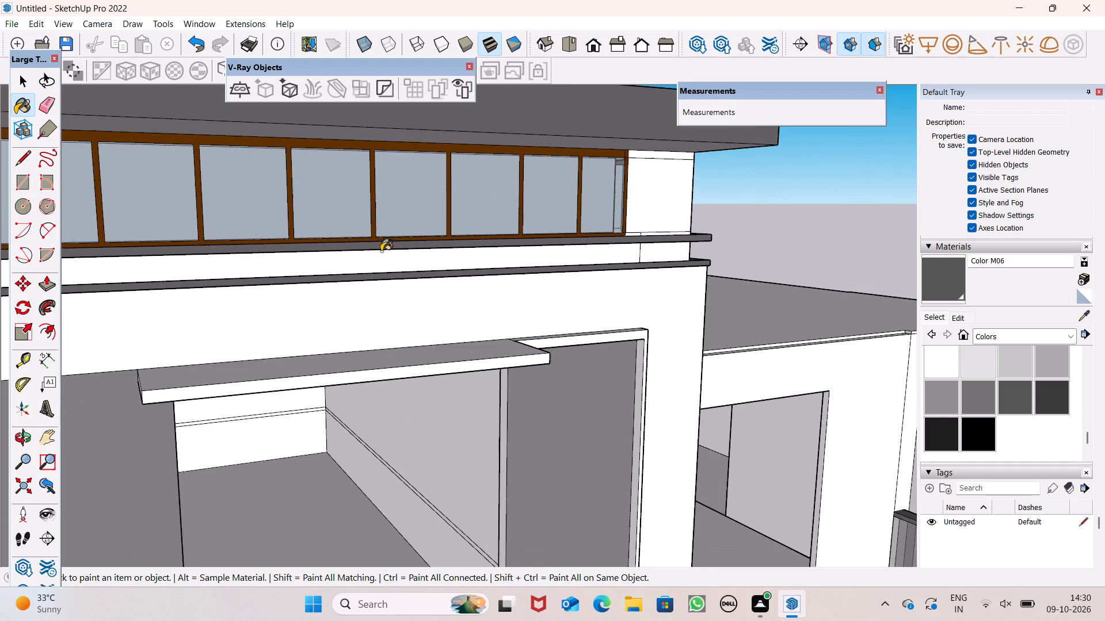
scroll(540, 239, "down", 2)
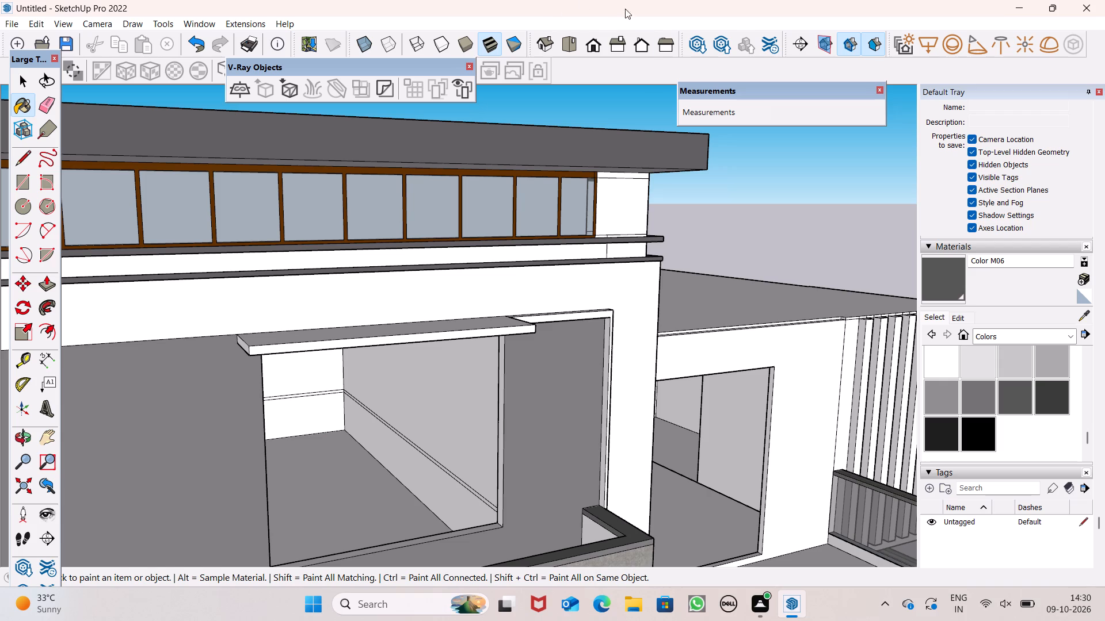
scroll(651, 189, "down", 3)
scroll(620, 250, "up", 1)
scroll(622, 251, "down", 6)
scroll(704, 228, "down", 7)
scroll(692, 240, "up", 1)
scroll(692, 241, "down", 1)
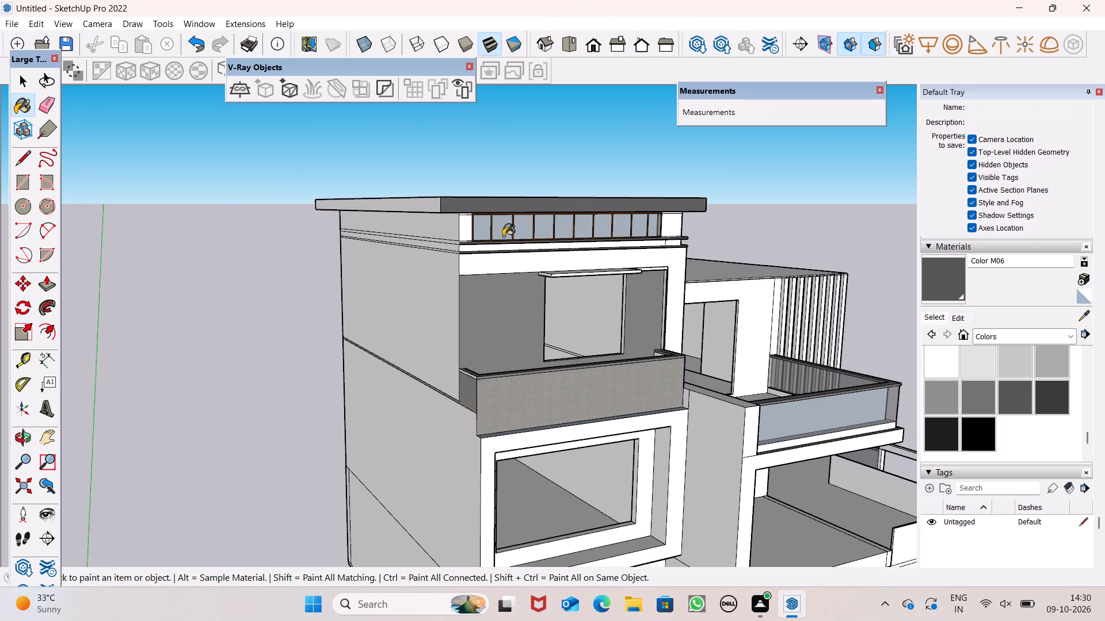
Paint the two narrow bands that continue the ledges along the plain side wall with Color M06.
scroll(503, 236, "up", 13)
middle_click_drag(494, 251, 549, 273)
scroll(546, 306, "up", 1)
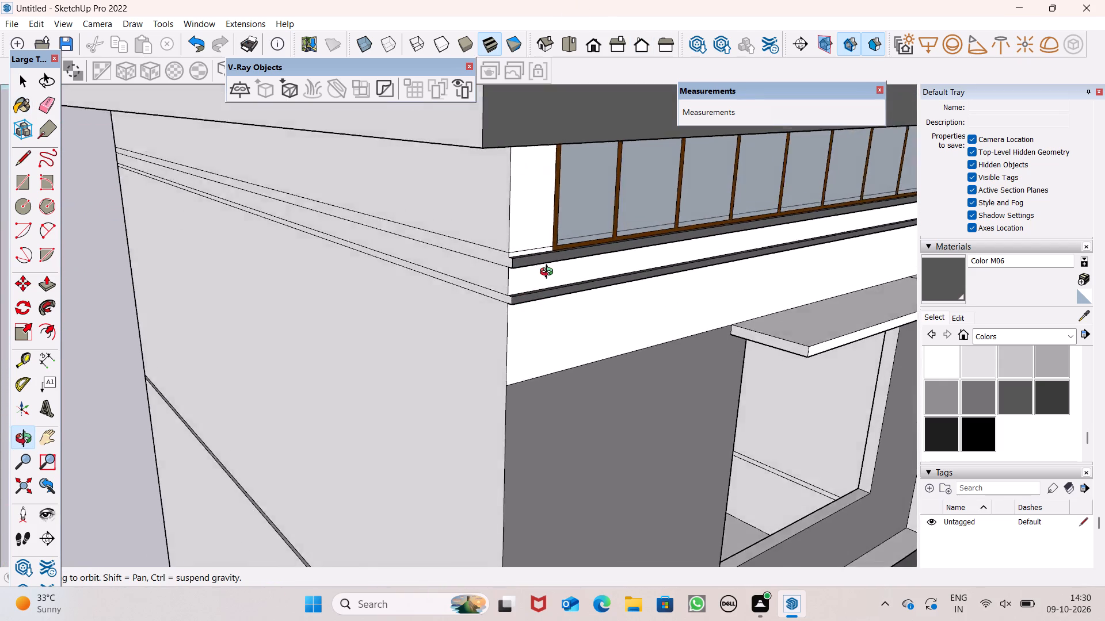
middle_click_drag(549, 273, 550, 254)
scroll(550, 254, "up", 5)
scroll(489, 264, "up", 4)
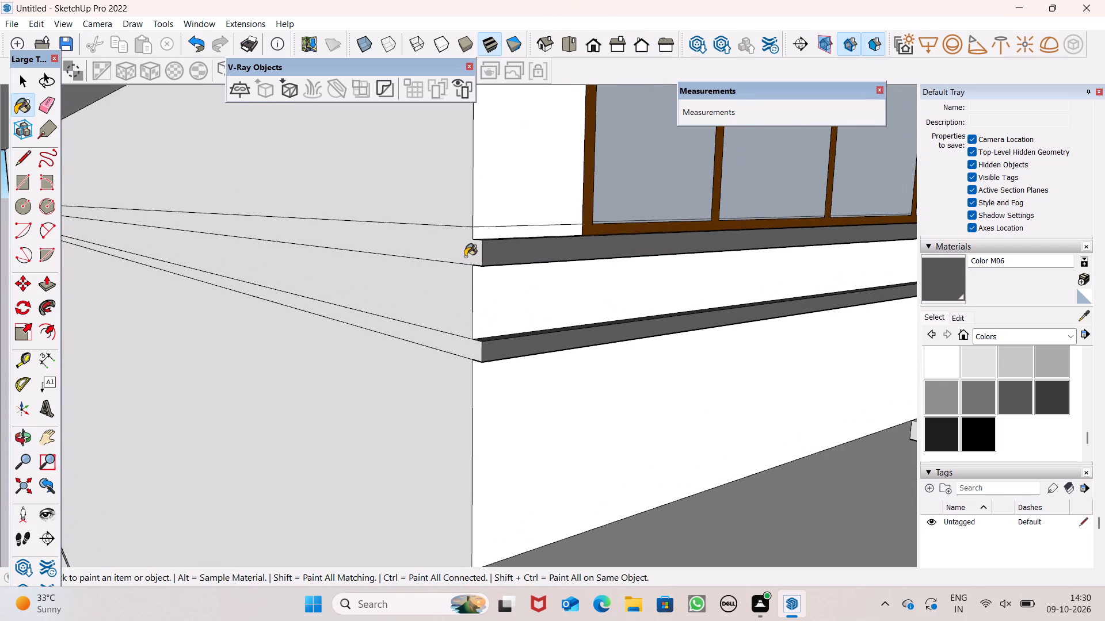
left_click(449, 245)
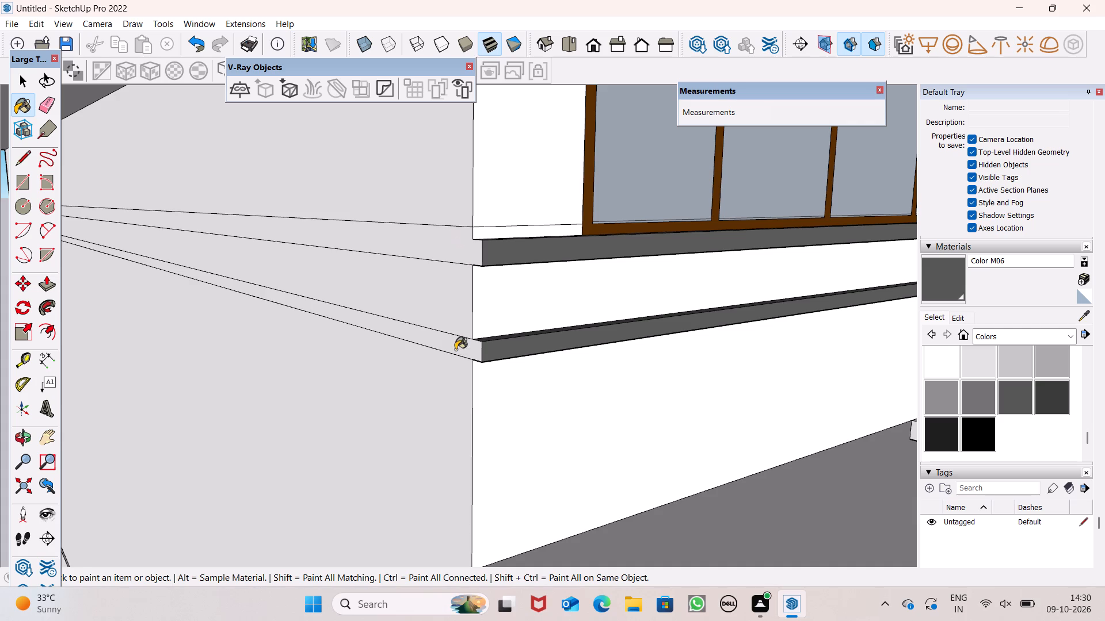
left_click(455, 348)
Erase the leftover thin line on the white wall between the corner and the window frame, just above the upper ledge.
scroll(562, 263, "down", 6)
middle_click_drag(541, 281, 490, 305)
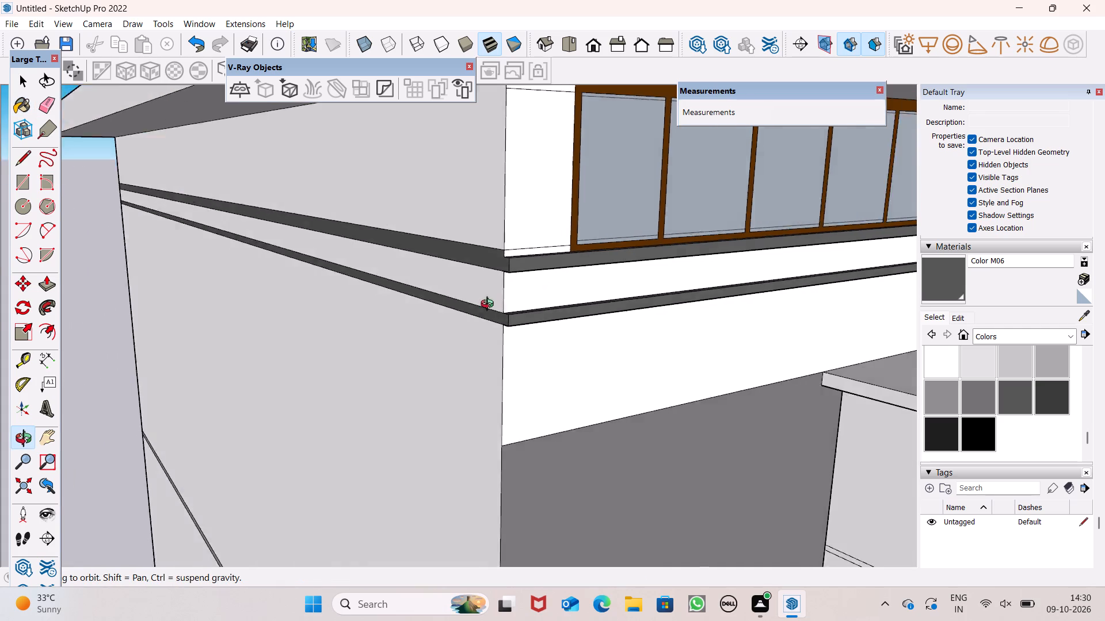
middle_click_drag(490, 305, 485, 304)
scroll(484, 289, "up", 1)
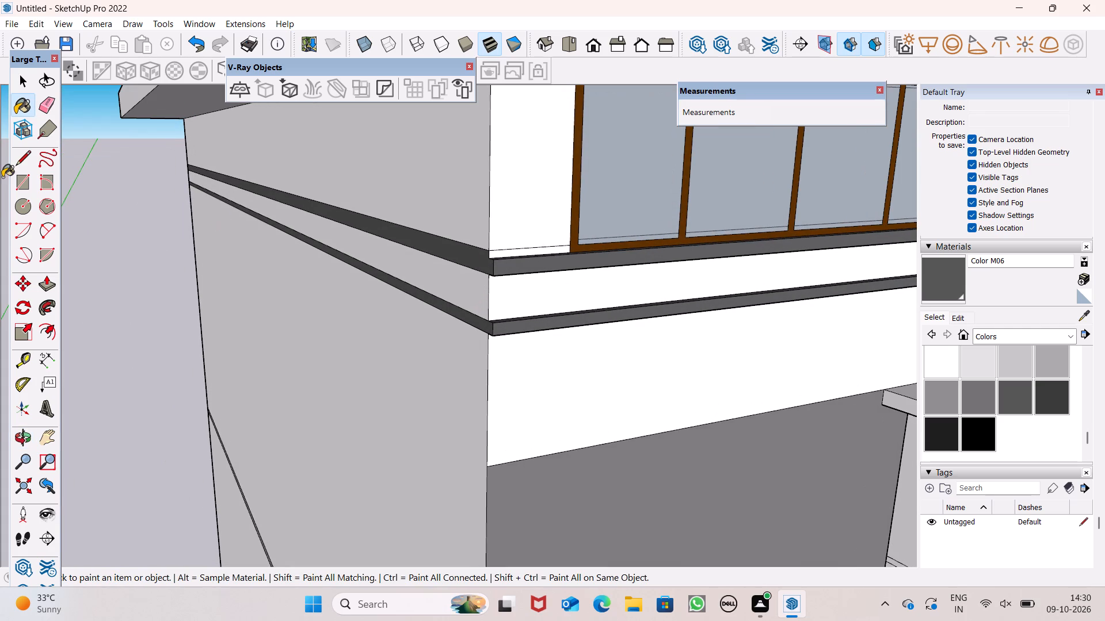
scroll(556, 216, "up", 4)
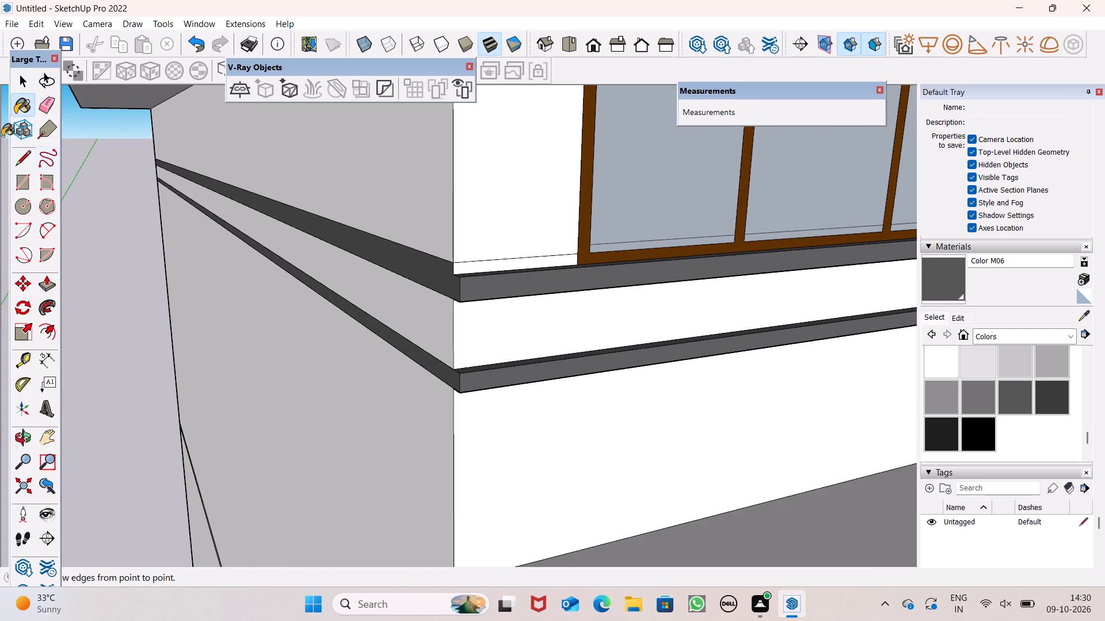
left_click(47, 114)
left_click_drag(521, 250, 521, 259)
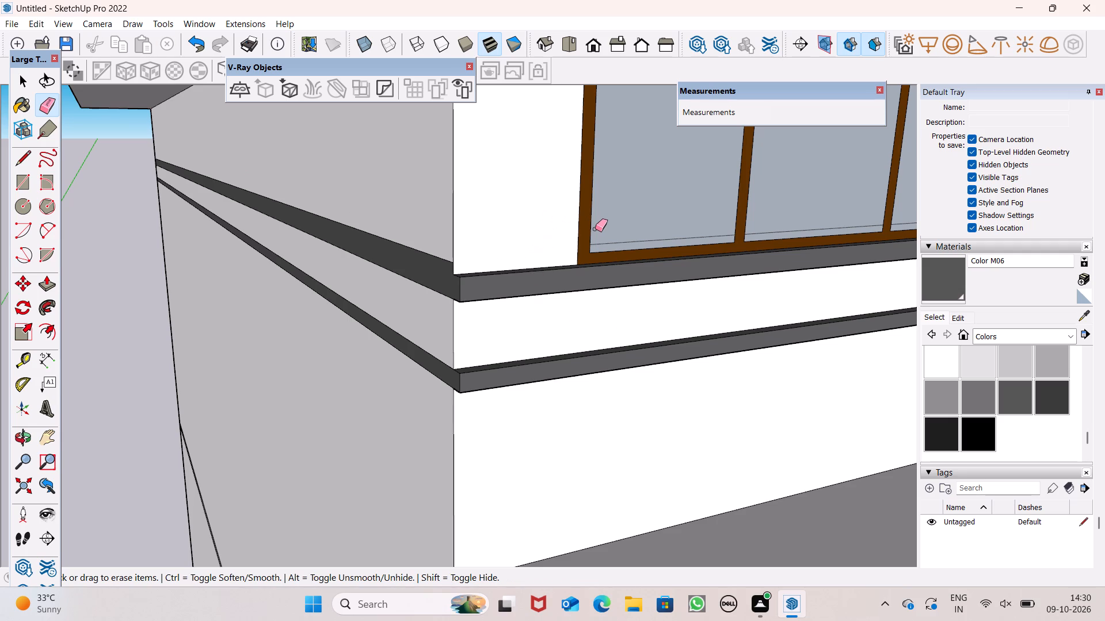
Paint the coping edge on the side return of the granite-textured upper balcony parapet with Color M06.
scroll(599, 223, "down", 5)
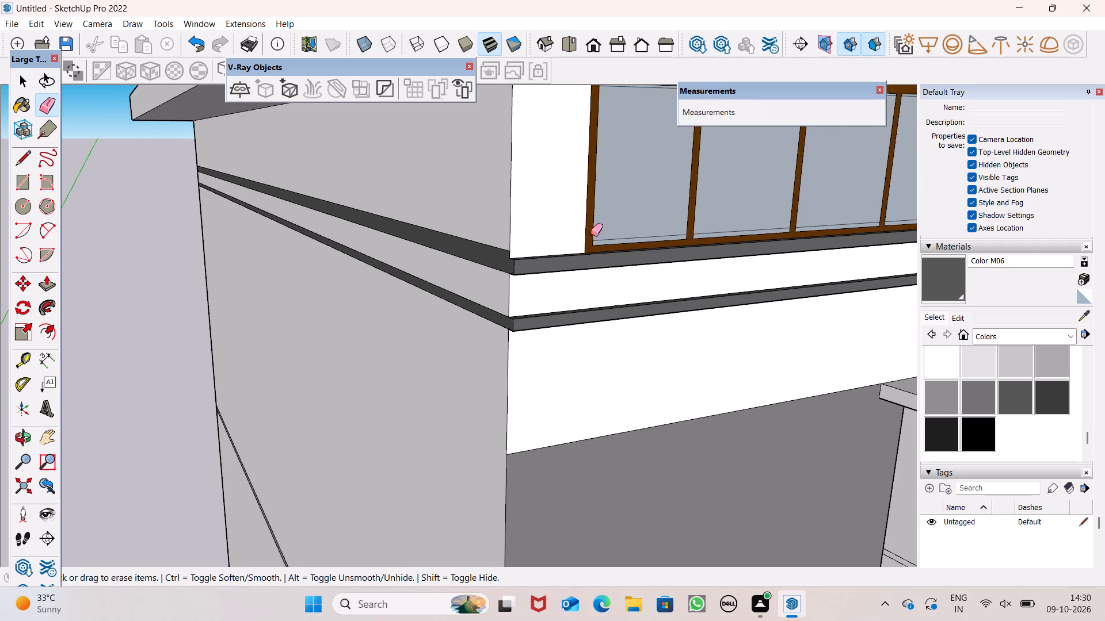
scroll(577, 254, "down", 4)
scroll(485, 222, "down", 4)
scroll(433, 231, "down", 2)
scroll(359, 269, "up", 1)
scroll(357, 271, "down", 2)
middle_click_drag(600, 269, 445, 190)
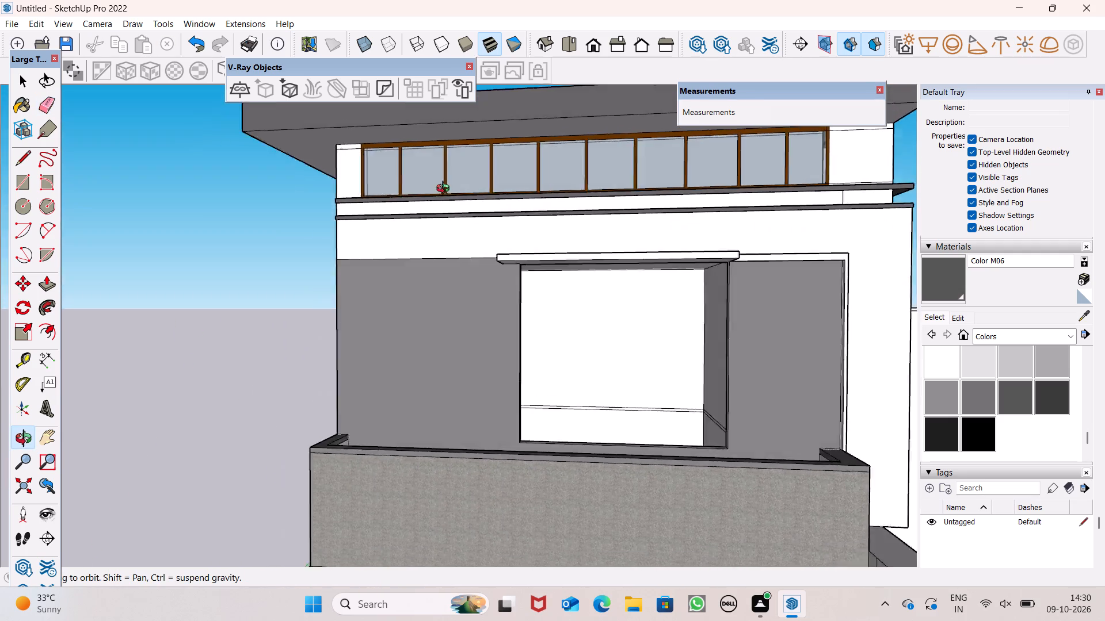
middle_click_drag(445, 190, 754, 213)
left_click(943, 287)
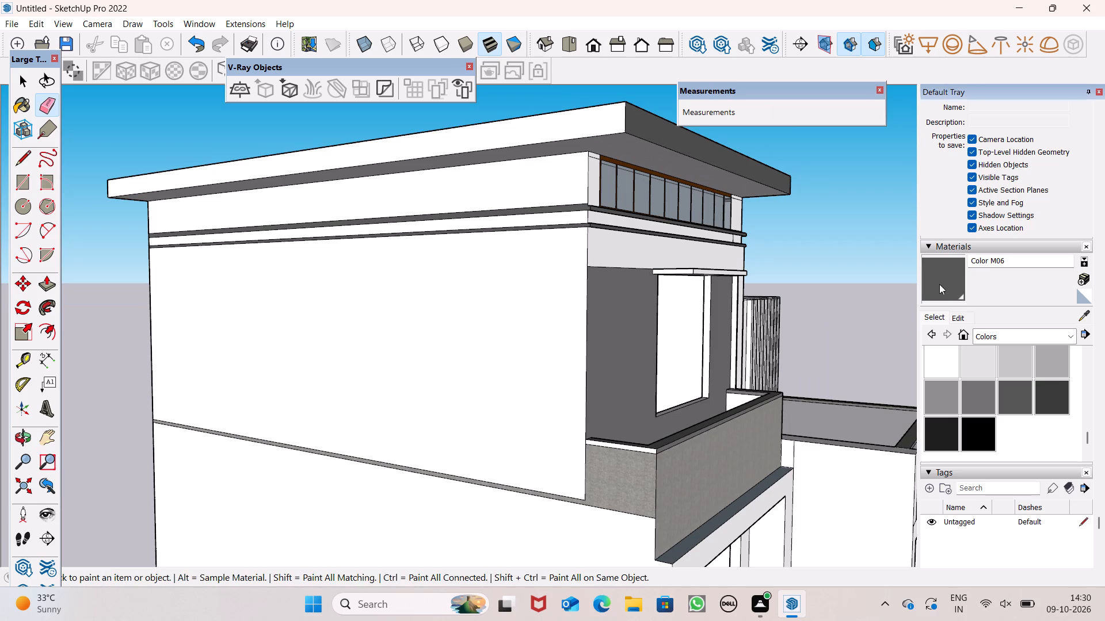
scroll(782, 411, "up", 8)
scroll(508, 481, "up", 7)
left_click(496, 503)
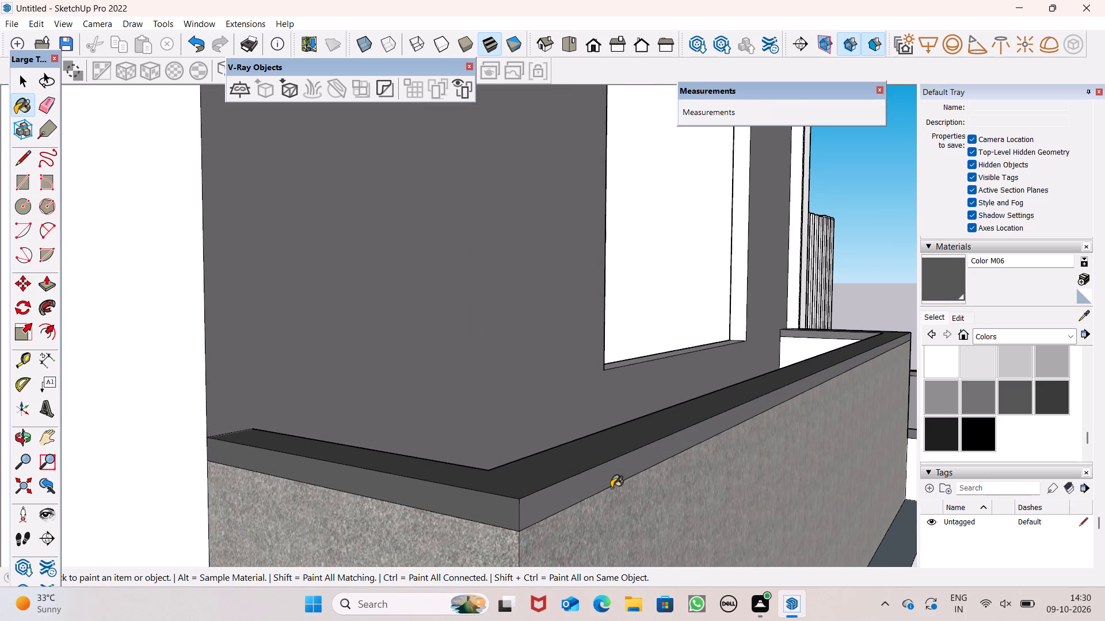
Paint the narrow ledge strip along the front foot of the glass balcony railing with Color M06.
scroll(510, 327, "down", 6)
scroll(512, 262, "down", 4)
scroll(484, 260, "up", 1)
scroll(484, 260, "down", 10)
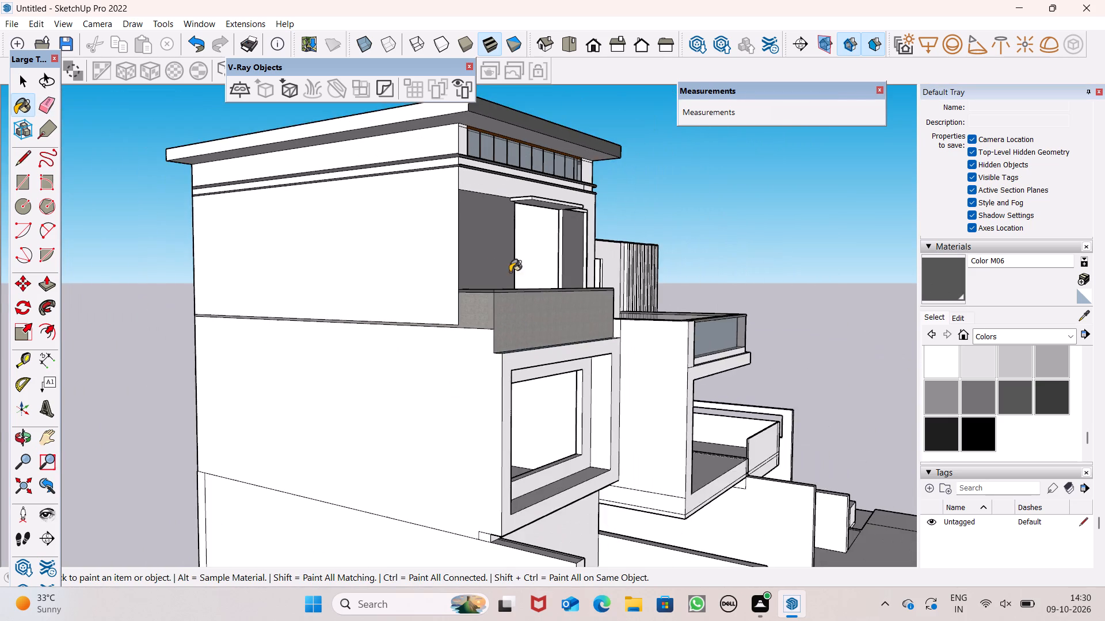
middle_click_drag(531, 292, 338, 214)
scroll(365, 269, "up", 4)
scroll(399, 220, "down", 5)
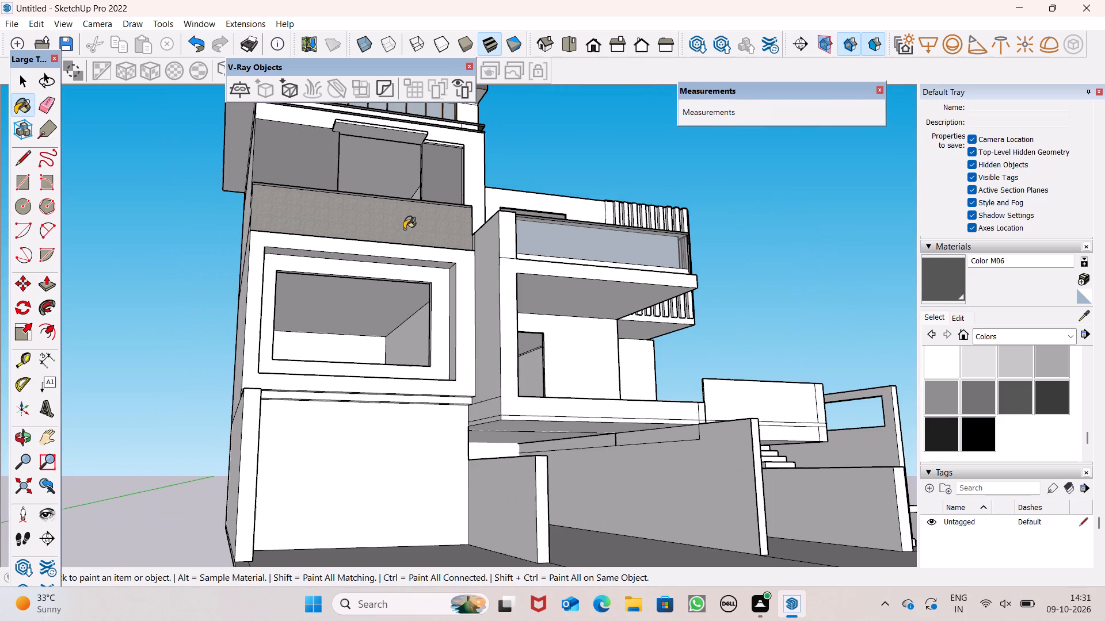
middle_click_drag(595, 265, 439, 304)
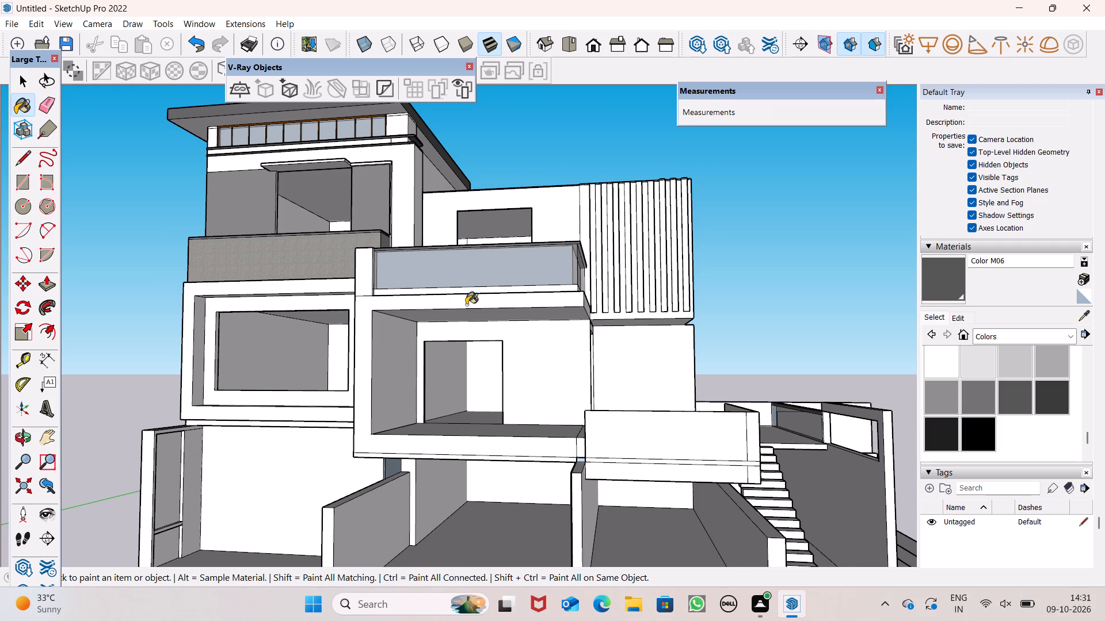
scroll(466, 305, "up", 1)
middle_click_drag(476, 352, 502, 472)
scroll(453, 425, "up", 5)
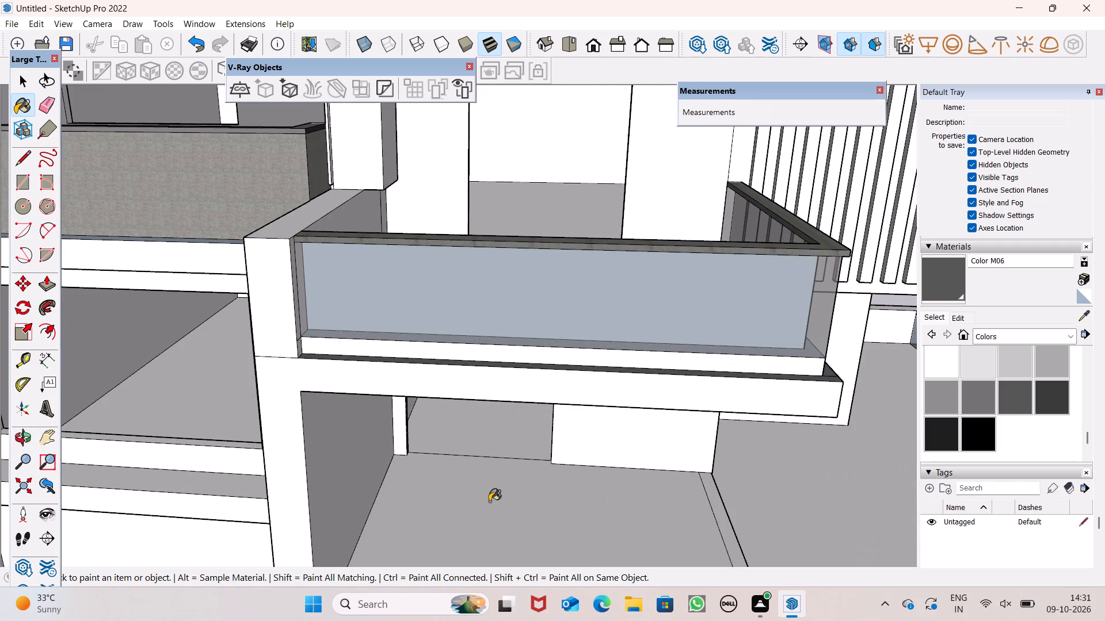
scroll(489, 503, "up", 1)
middle_click_drag(674, 355, 682, 411)
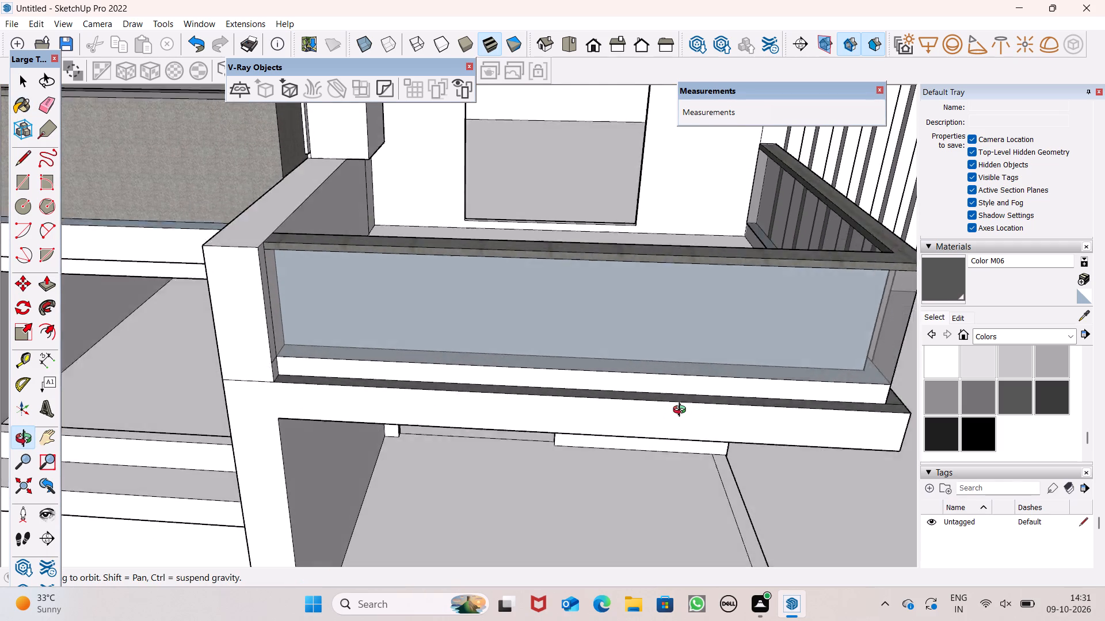
middle_click_drag(682, 411, 693, 419)
scroll(584, 440, "up", 4)
scroll(408, 424, "up", 6)
middle_click(408, 424)
left_click(408, 423)
scroll(408, 371, "down", 1)
scroll(403, 371, "up", 1)
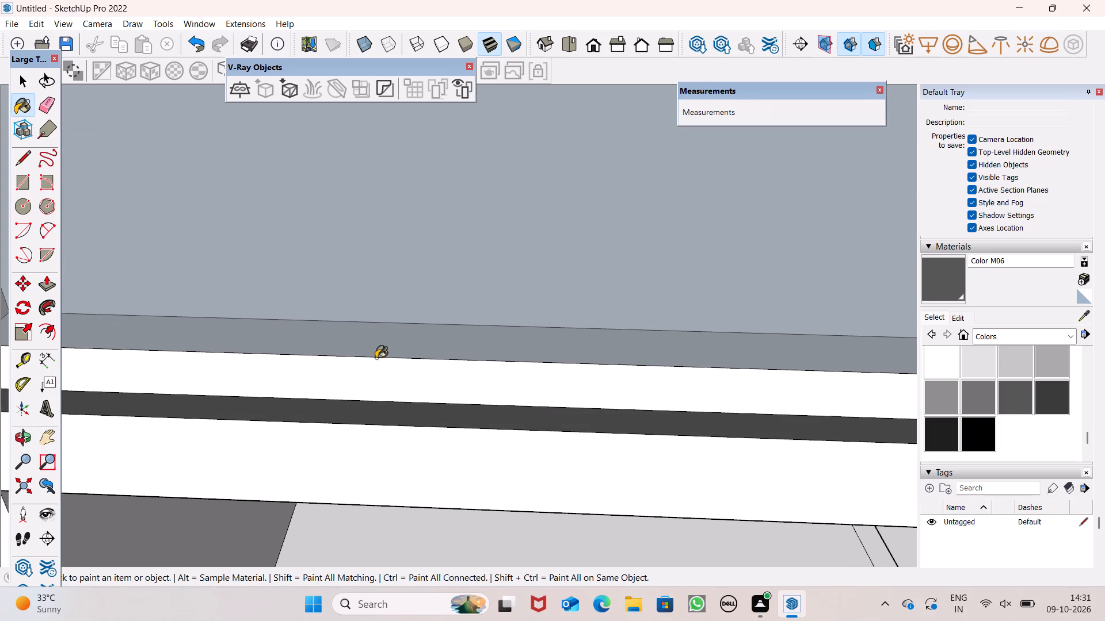
scroll(353, 329, "down", 5)
scroll(271, 356, "down", 5)
scroll(200, 365, "down", 5)
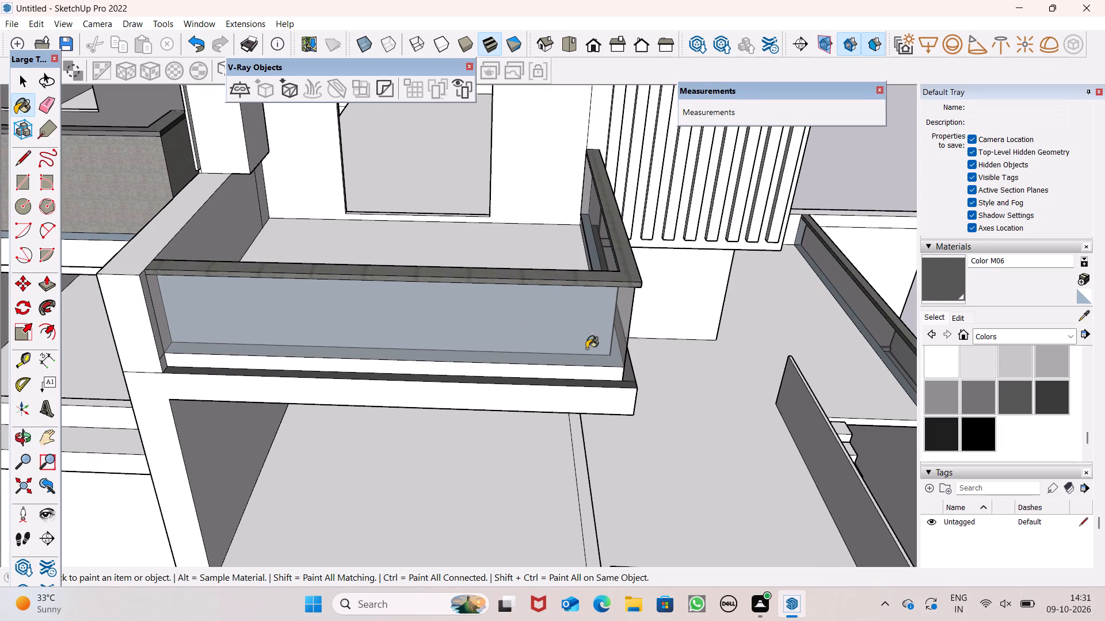
Paint the side portion of the ledge strip below the glass balcony railing with Color M06.
middle_click_drag(676, 390, 507, 402)
scroll(297, 370, "up", 5)
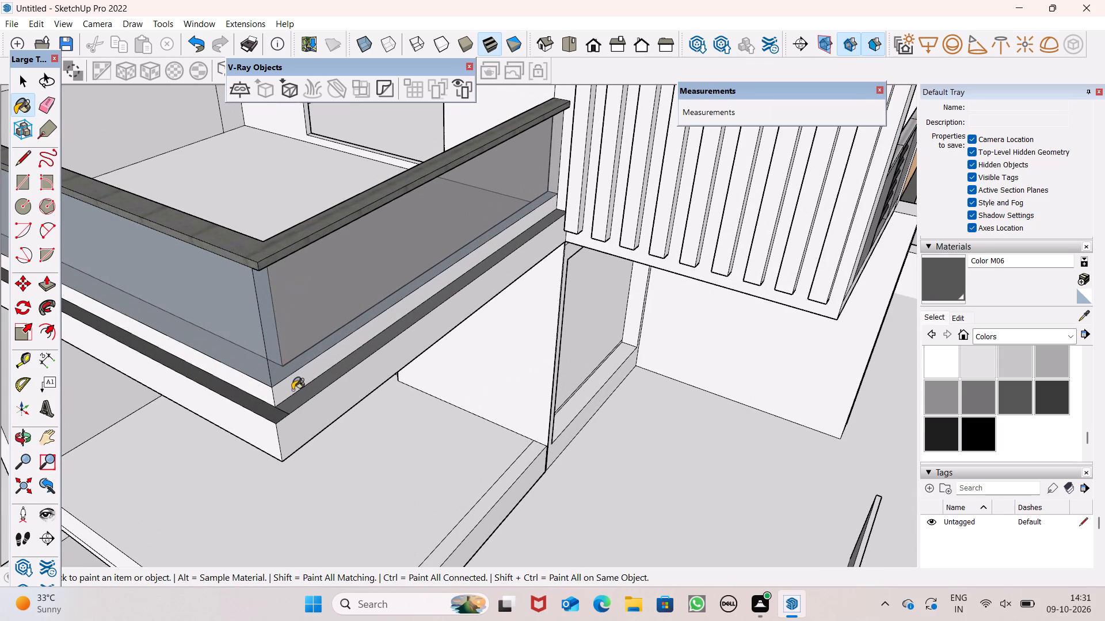
left_click(298, 404)
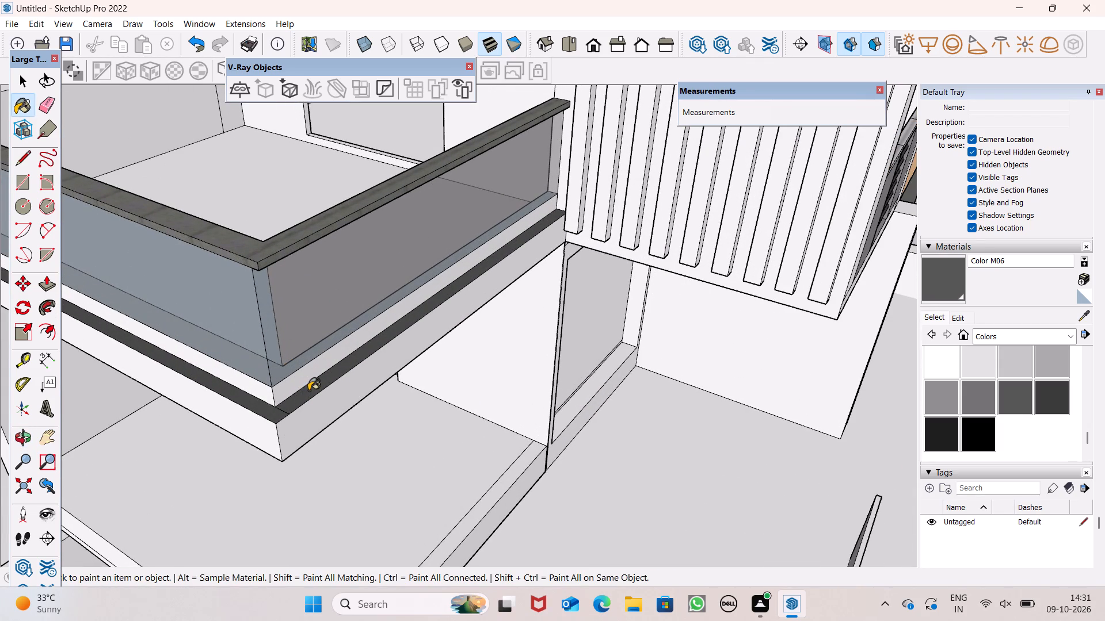
Paint the thin band along the bottom of the first-floor balcony slab, on its front and side, with Color M06.
scroll(368, 271, "down", 1)
scroll(381, 271, "up", 1)
scroll(452, 267, "down", 3)
scroll(691, 230, "down", 5)
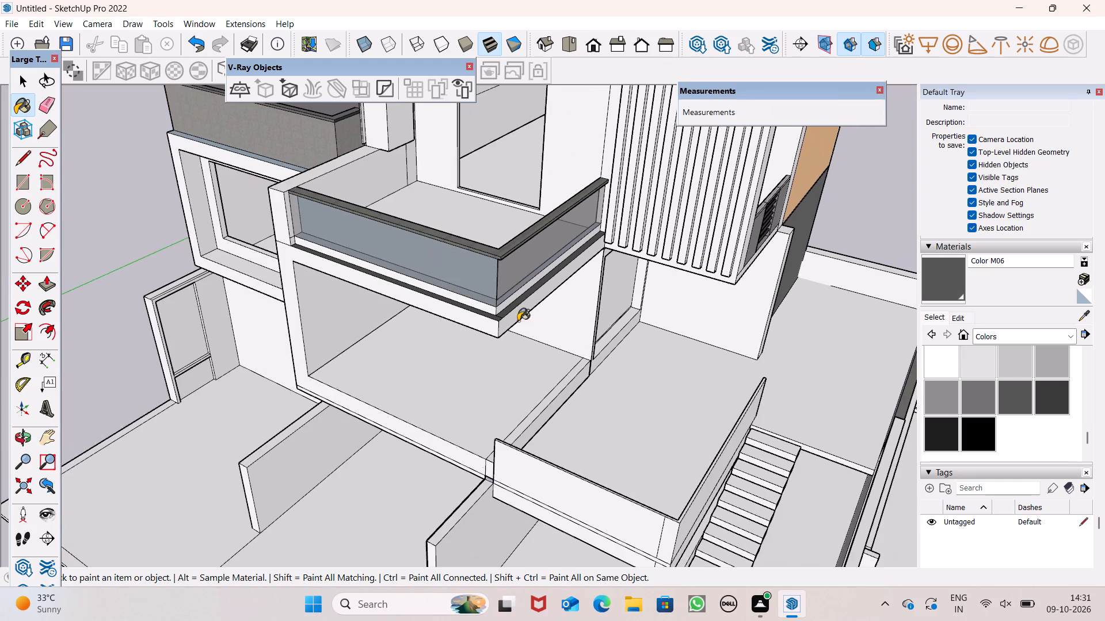
scroll(506, 287, "down", 6)
scroll(488, 333, "down", 1)
middle_click_drag(462, 431, 587, 264)
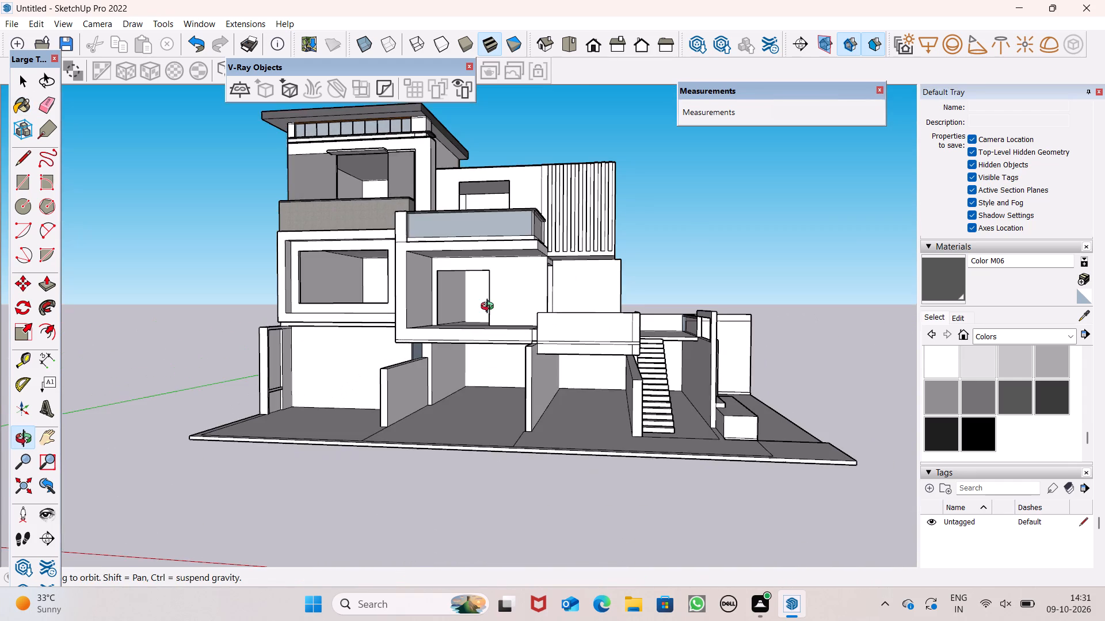
scroll(439, 320, "up", 6)
scroll(334, 387, "up", 6)
scroll(402, 409, "up", 4)
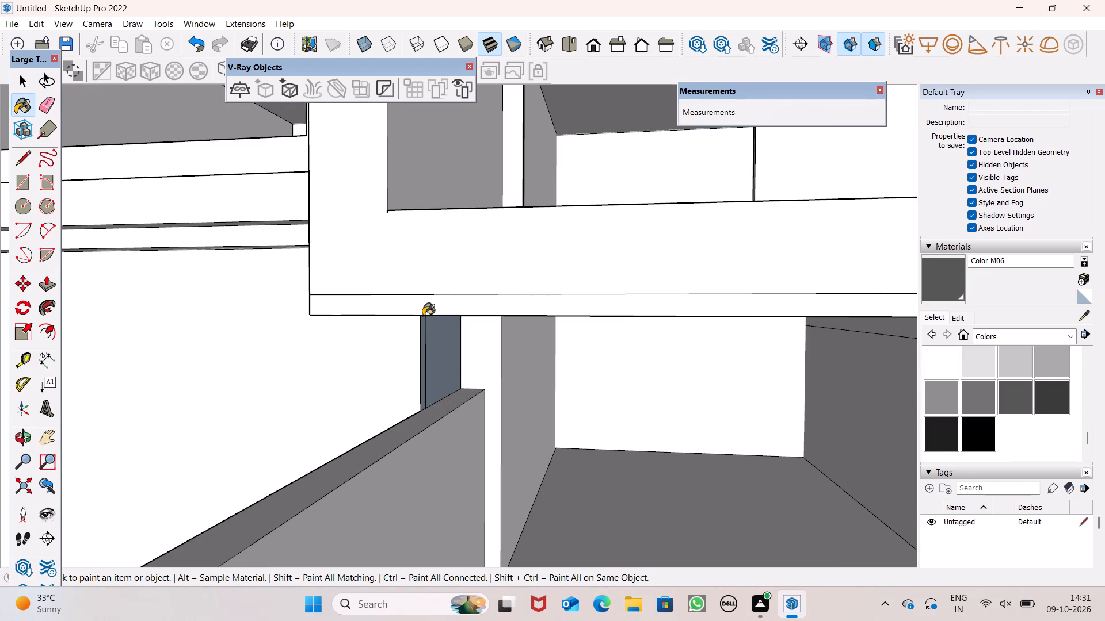
left_click(424, 315)
scroll(477, 331, "down", 3)
middle_click_drag(493, 359, 699, 381)
scroll(744, 310, "up", 4)
left_click(783, 363)
Paint the recessed strip beneath the large projecting window frame with Color M06, covering it from the front and from below.
scroll(673, 351, "down", 1)
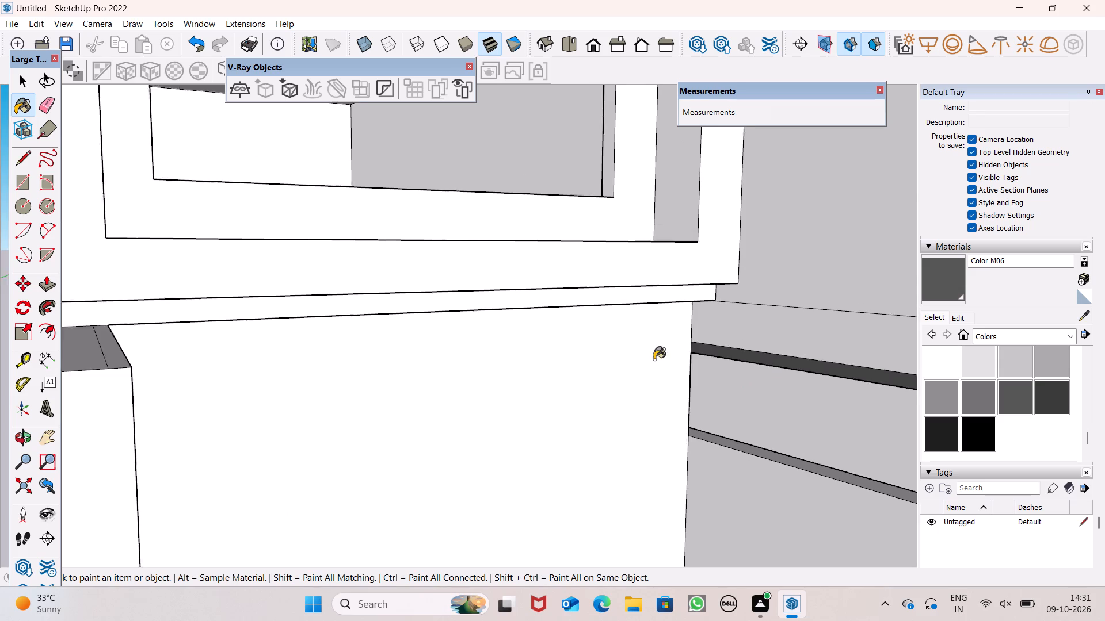
scroll(654, 359, "down", 2)
scroll(604, 341, "down", 8)
scroll(493, 341, "up", 6)
middle_click_drag(478, 335, 387, 308)
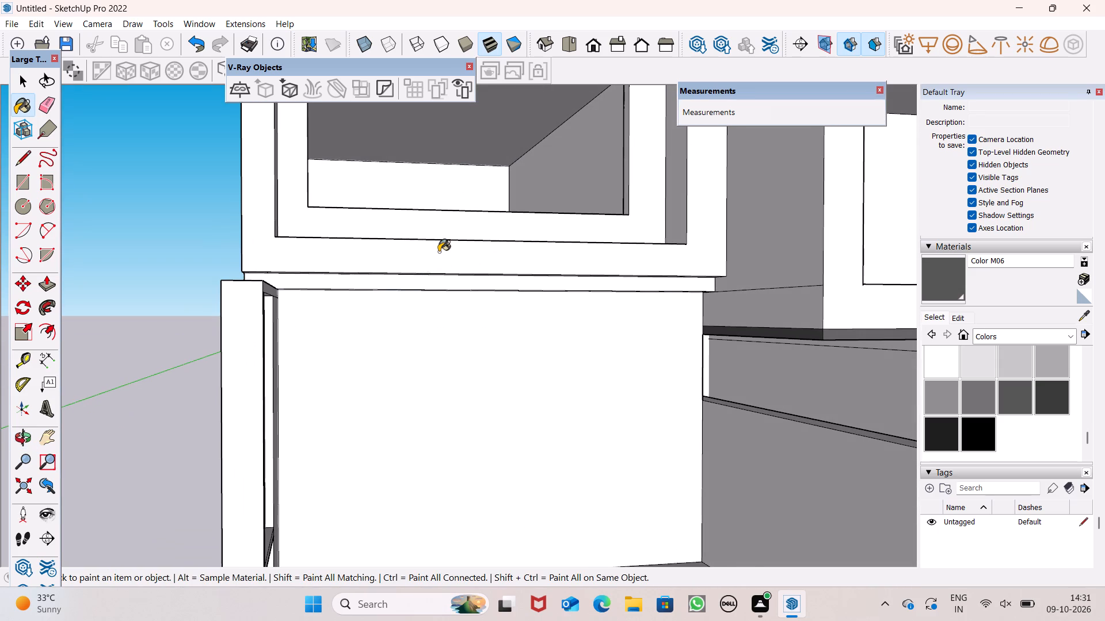
scroll(439, 251, "up", 6)
left_click(386, 309)
middle_click_drag(395, 323, 395, 269)
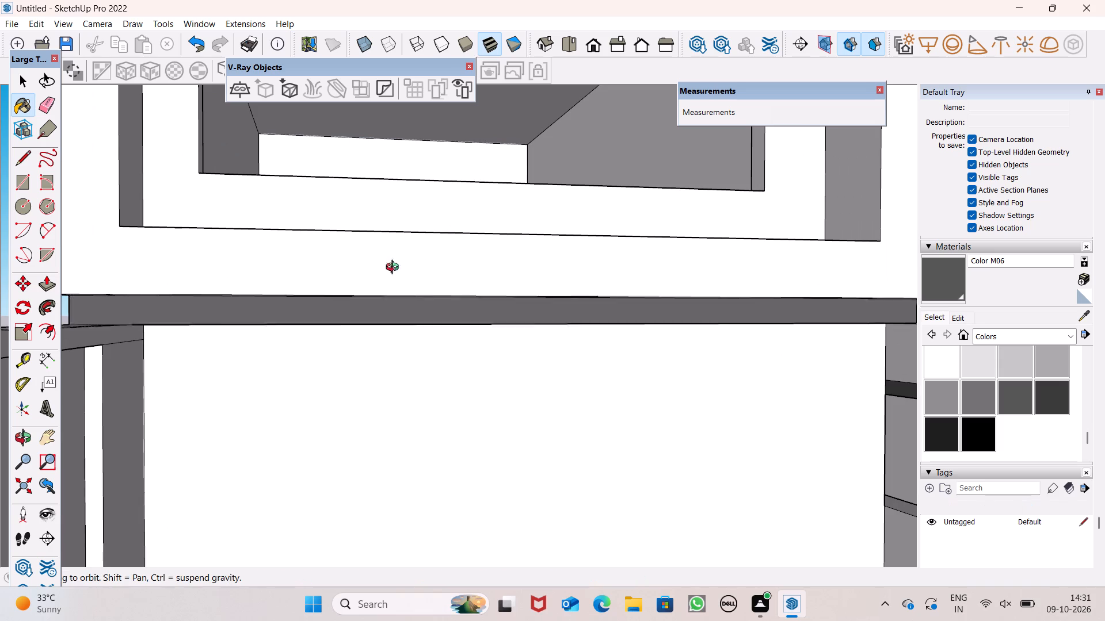
middle_click_drag(395, 269, 392, 204)
scroll(391, 203, "up", 1)
left_click(378, 276)
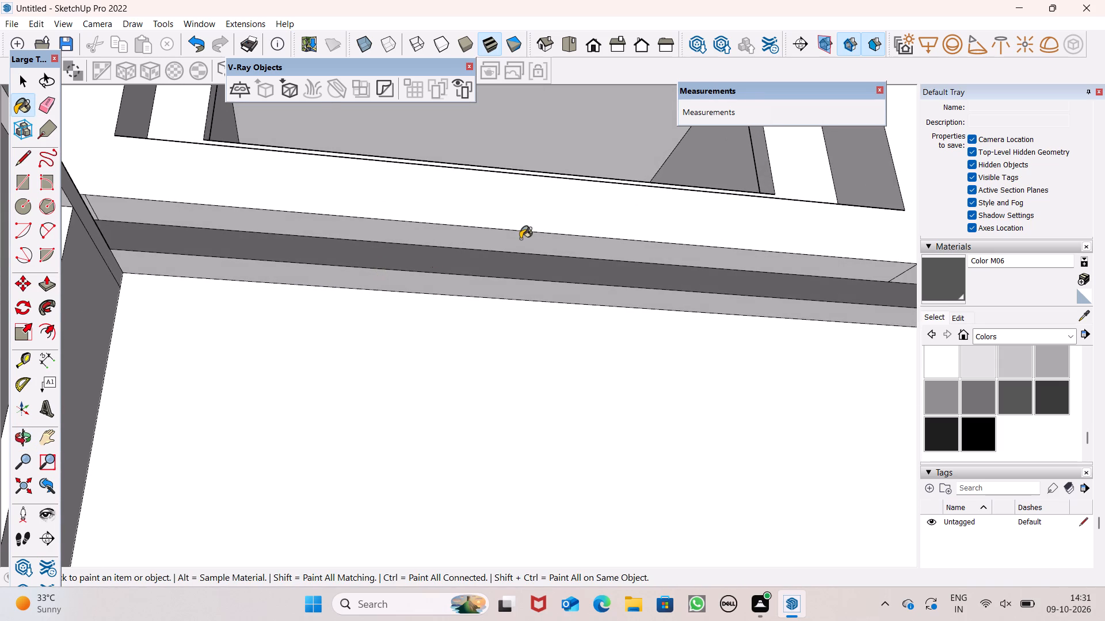
Paint the end face of the recessed strip beneath the projecting window frame with Color M06.
scroll(520, 240, "down", 5)
middle_click_drag(543, 240, 715, 447)
scroll(704, 442, "up", 1)
scroll(483, 415, "up", 5)
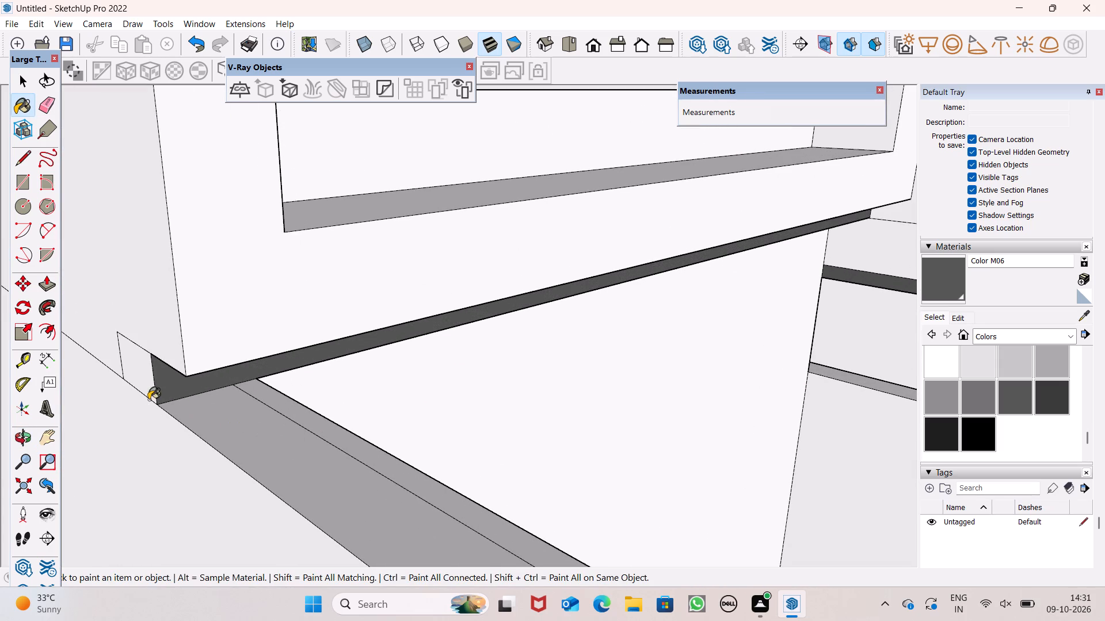
left_click(135, 375)
Continue the slab's thin Color M06 band across the short corner section and the front of the solid balcony parapet.
scroll(633, 218, "down", 11)
scroll(740, 293, "up", 1)
middle_click_drag(740, 293, 419, 291)
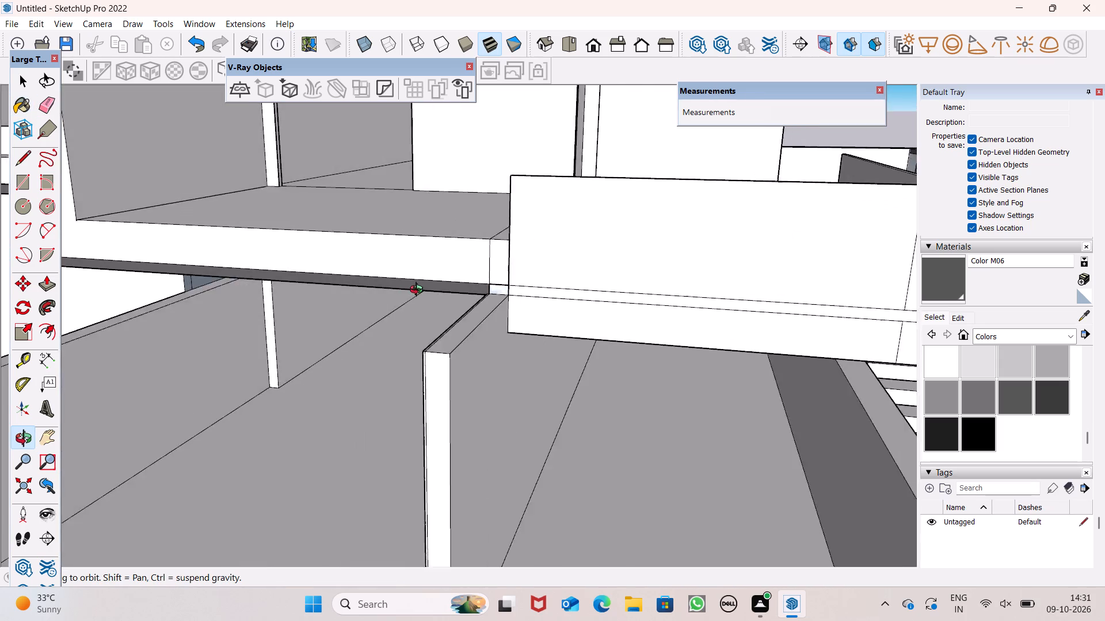
middle_click_drag(419, 291, 480, 296)
scroll(519, 248, "down", 2)
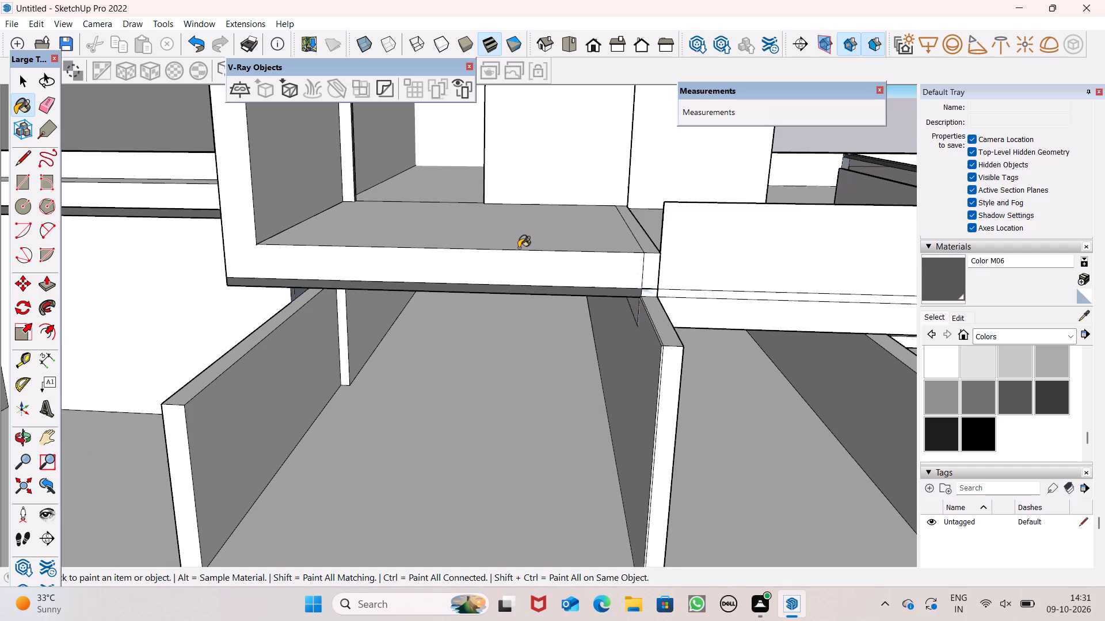
scroll(512, 247, "down", 3)
scroll(637, 289, "up", 11)
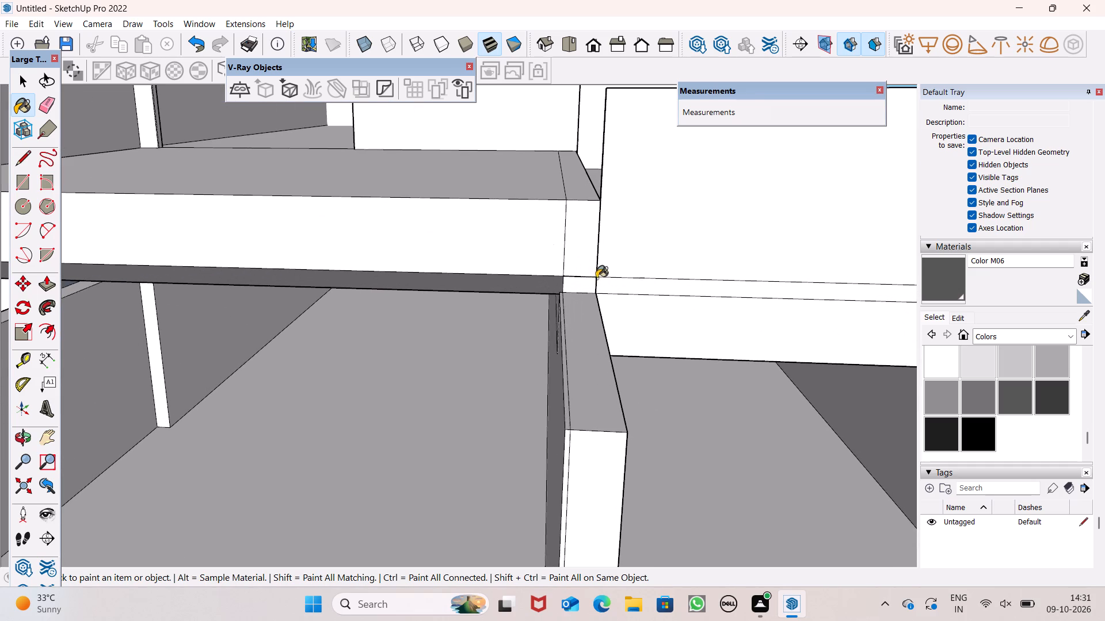
left_click(575, 280)
left_click(611, 287)
Examine the painted bands, the lower storey, the outside stairs and the ground-floor walls from several angles.
scroll(522, 275, "down", 5)
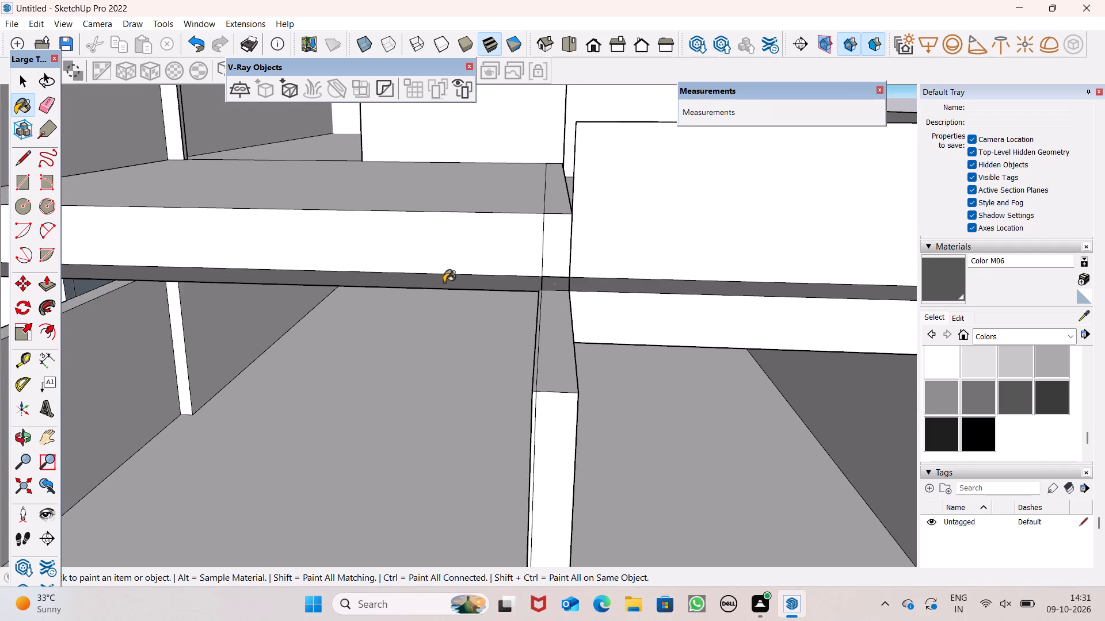
scroll(444, 282, "down", 8)
middle_click_drag(619, 284, 408, 284)
scroll(417, 290, "up", 3)
scroll(451, 304, "down", 4)
middle_click_drag(451, 315, 643, 274)
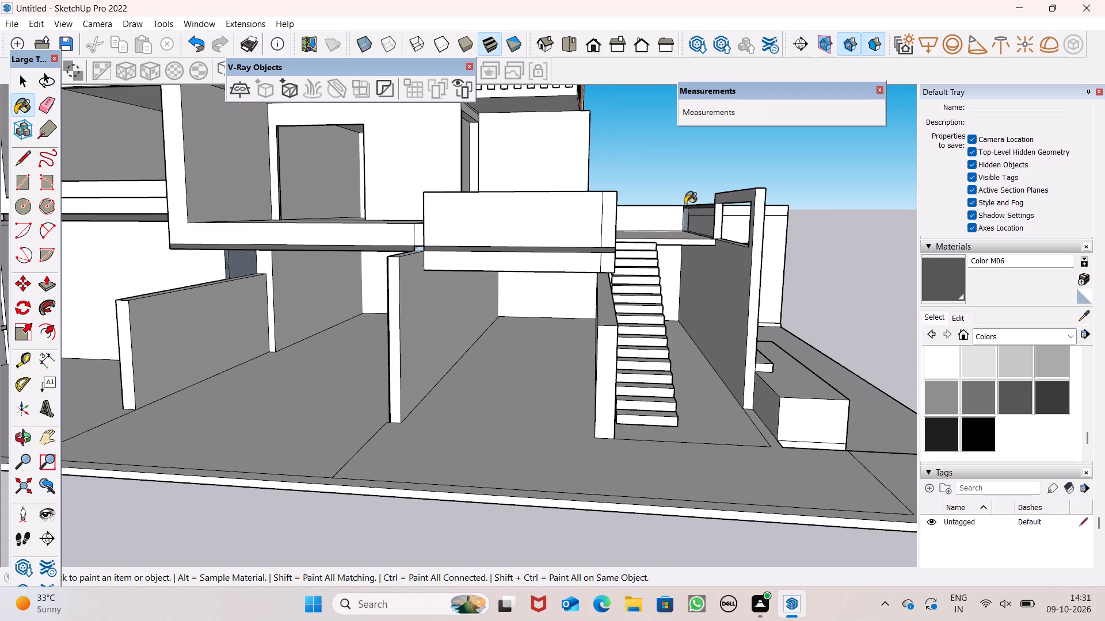
scroll(692, 200, "down", 5)
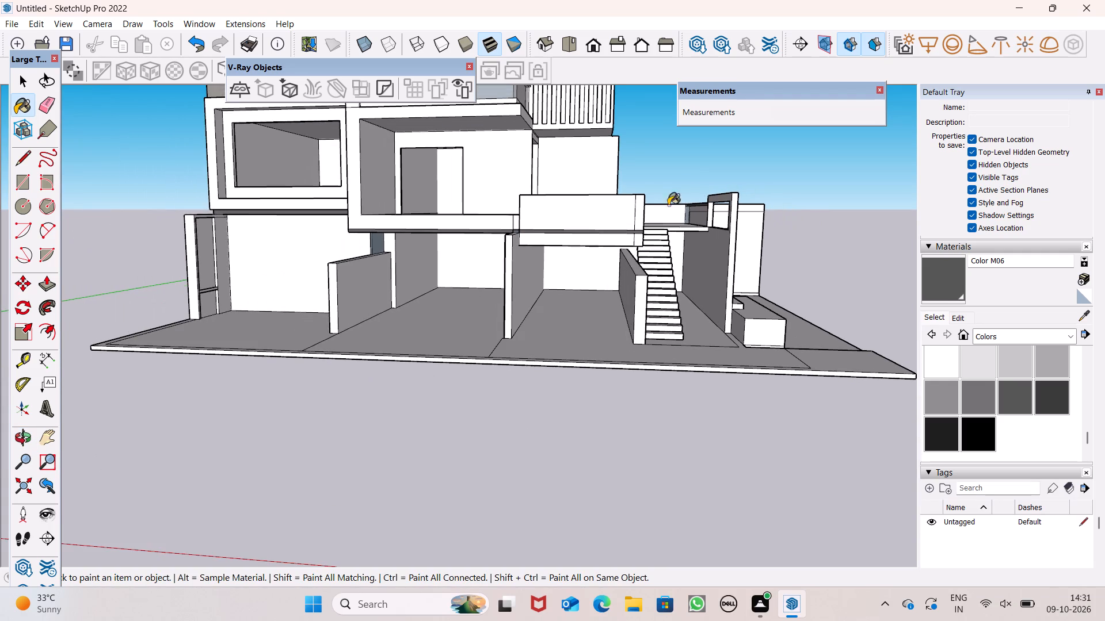
scroll(519, 247, "down", 1)
middle_click_drag(531, 290, 540, 340)
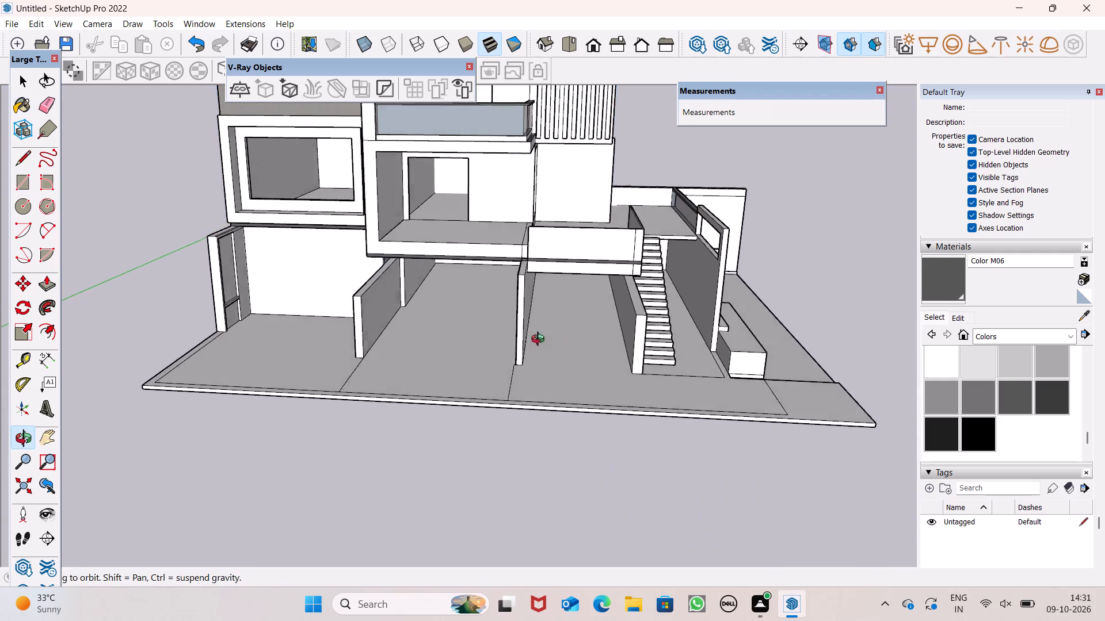
middle_click_drag(540, 340, 475, 340)
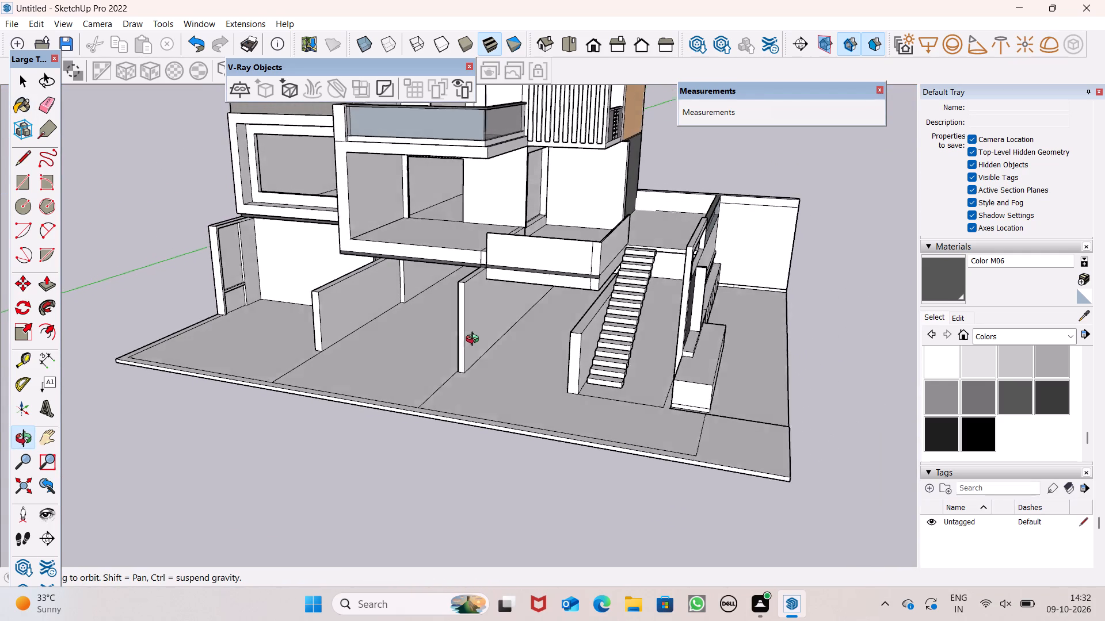
middle_click_drag(475, 340, 476, 340)
Draw a rectangle about 15' by 3' 6" on the side face of the low ground-floor partition wall.
scroll(445, 318, "up", 4)
scroll(437, 310, "down", 1)
scroll(436, 305, "up", 2)
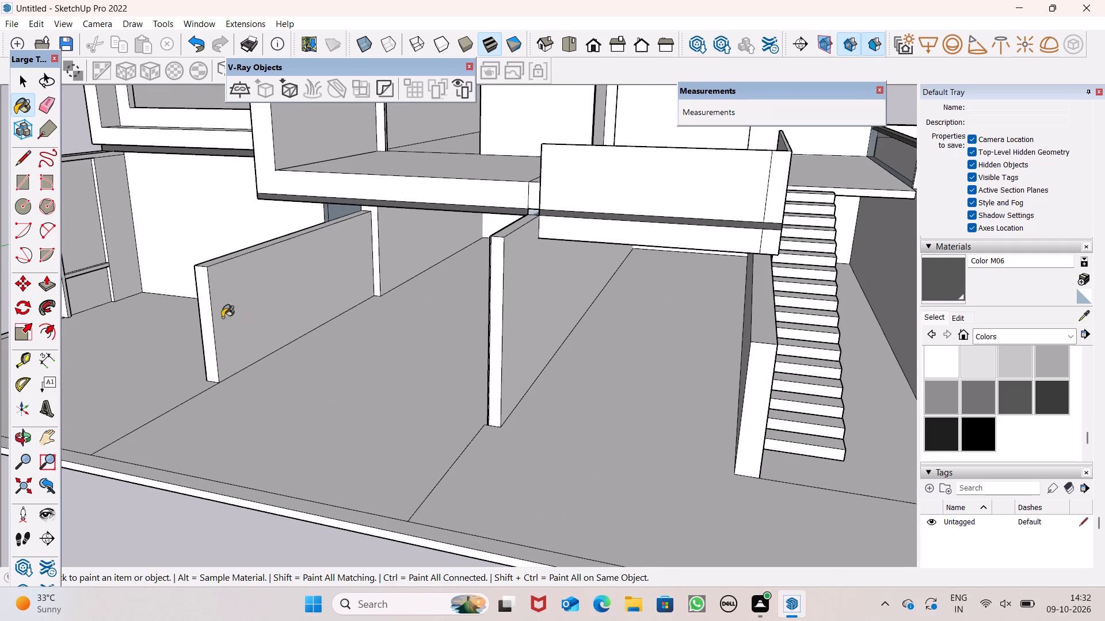
left_click(41, 284)
left_click(24, 192)
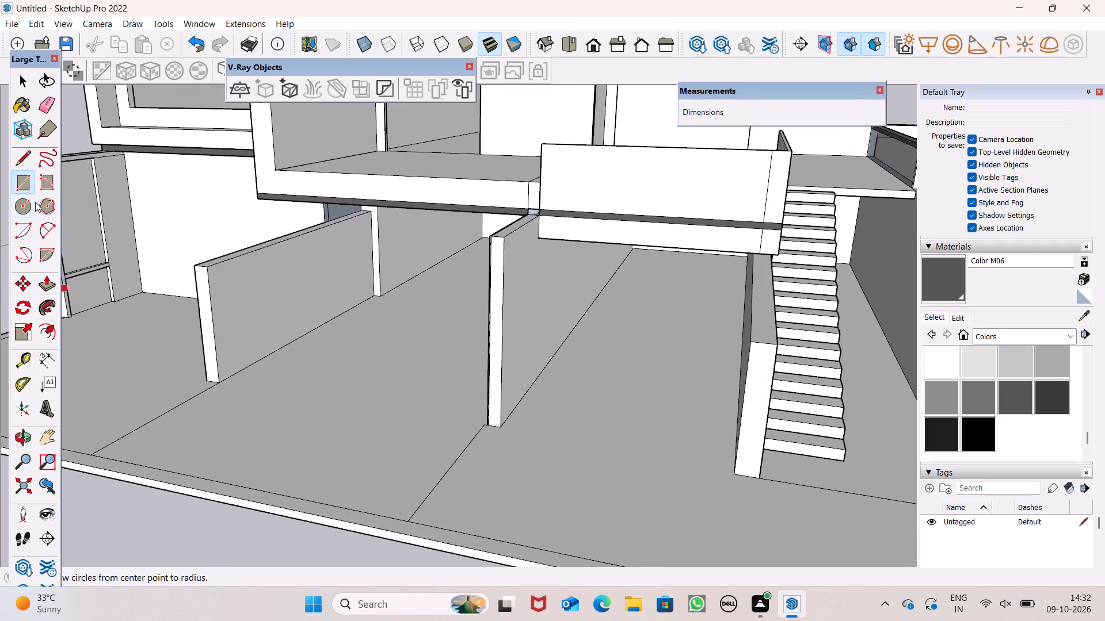
scroll(276, 256, "up", 6)
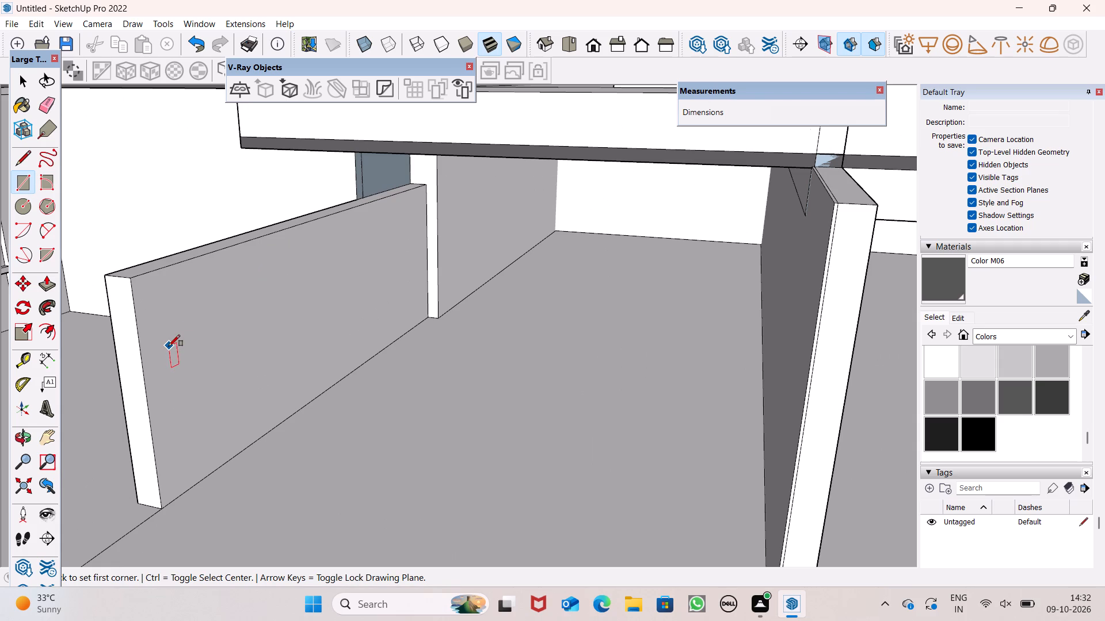
left_click_drag(169, 346, 170, 352)
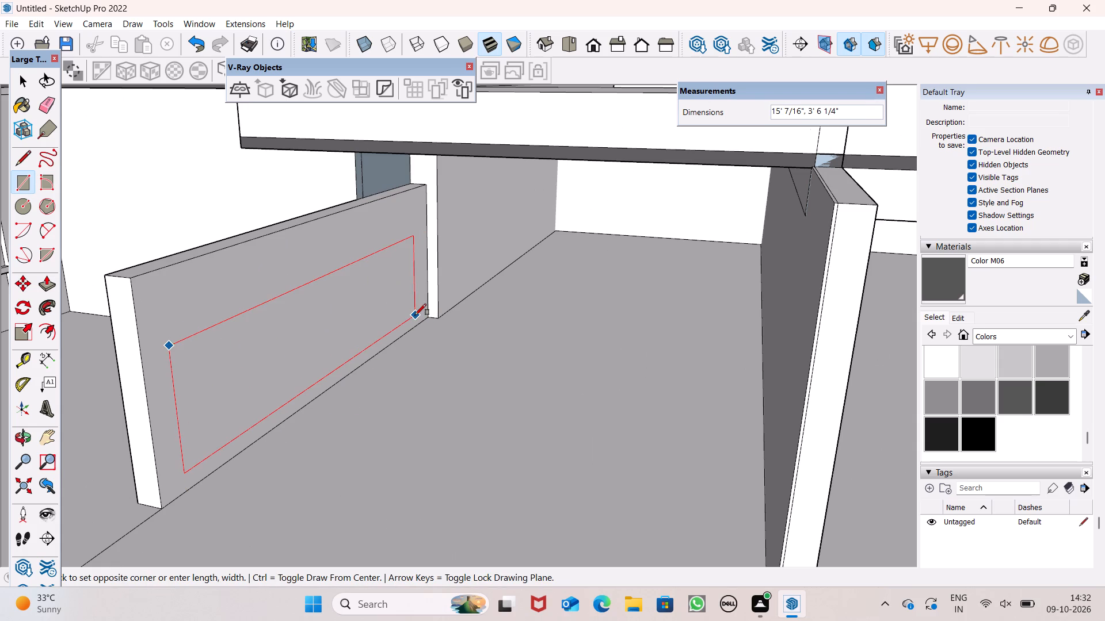
left_click(415, 315)
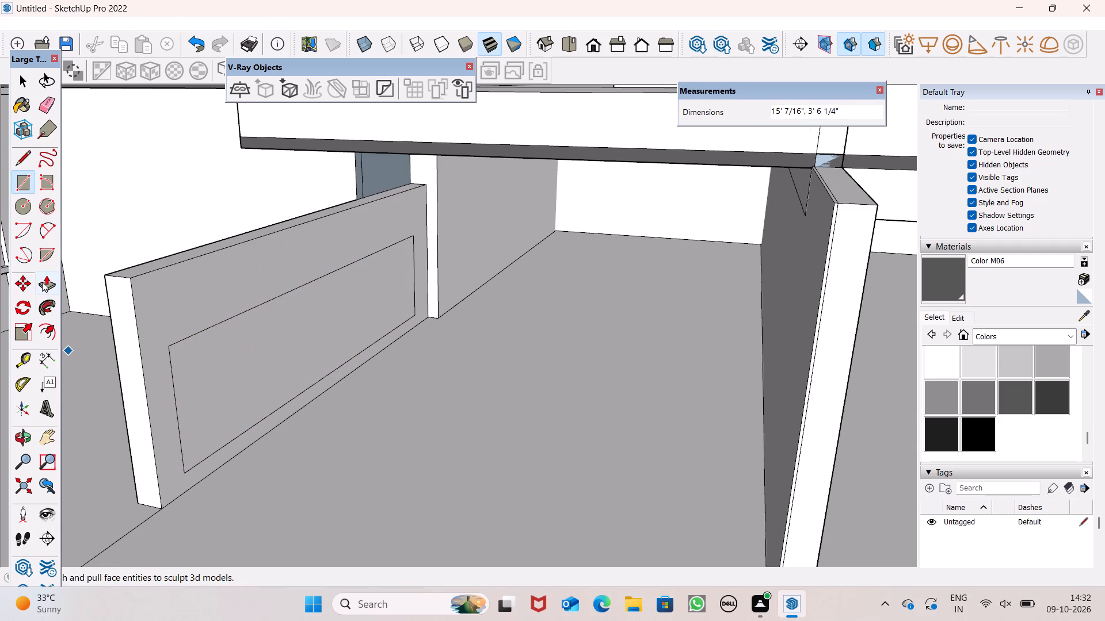
Push/Pull the rectangle outward from the low partition wall into a thin raised panel, adjusting its thickness.
left_click(42, 282)
left_click_drag(247, 378, 282, 396)
left_click_drag(282, 396, 277, 397)
left_click(276, 398)
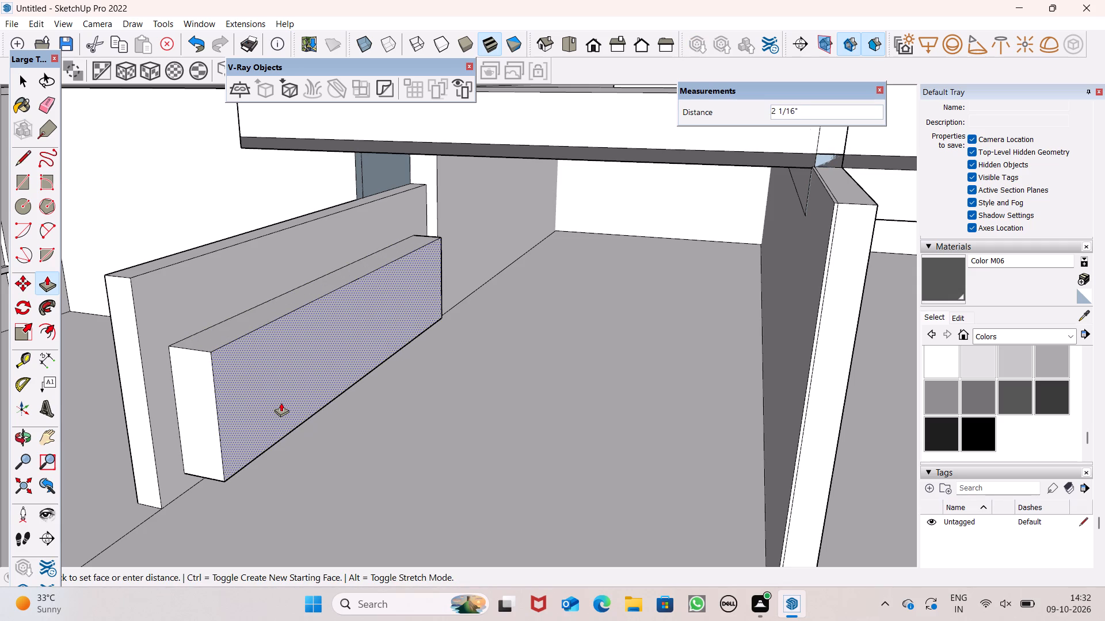
left_click(272, 403)
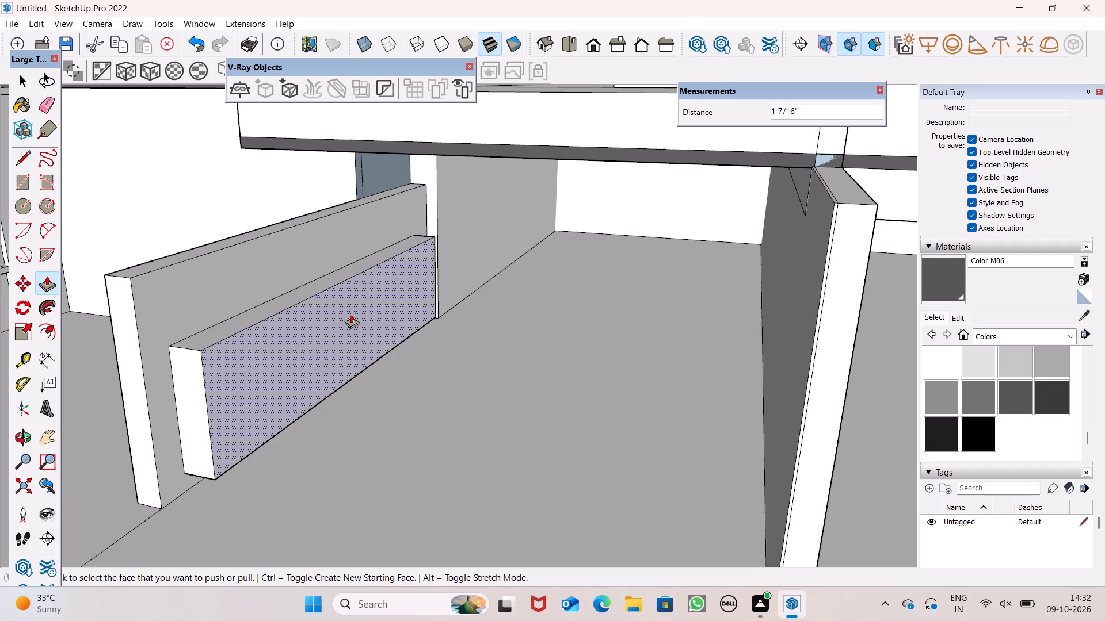
left_click_drag(298, 350, 287, 355)
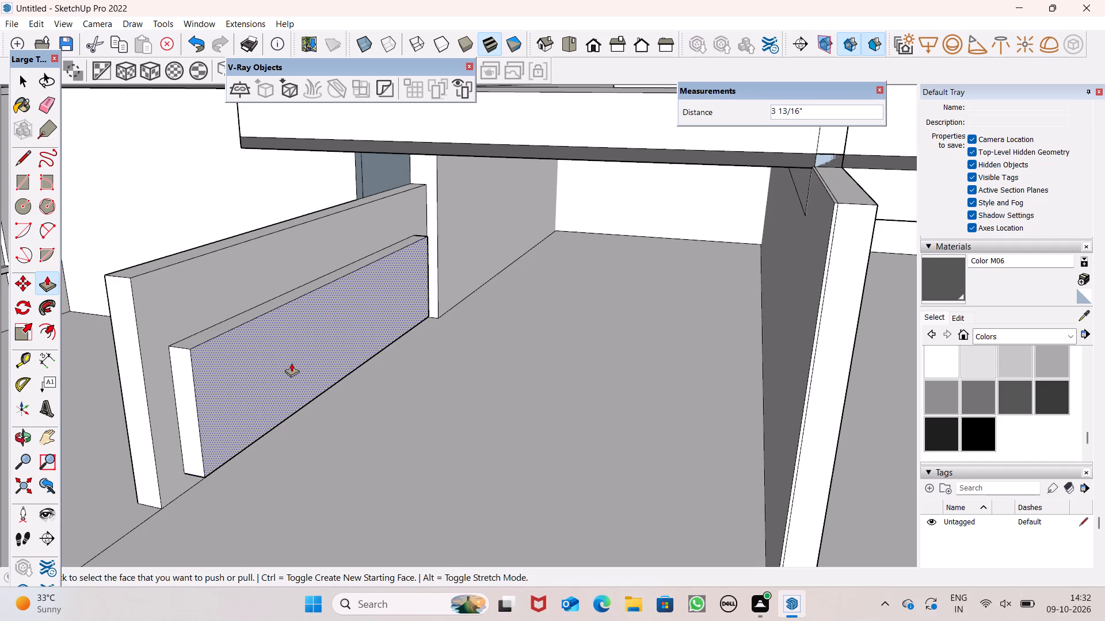
Paint the raised panel's long face, top and front end with Color M06.
key("v")
key("space")
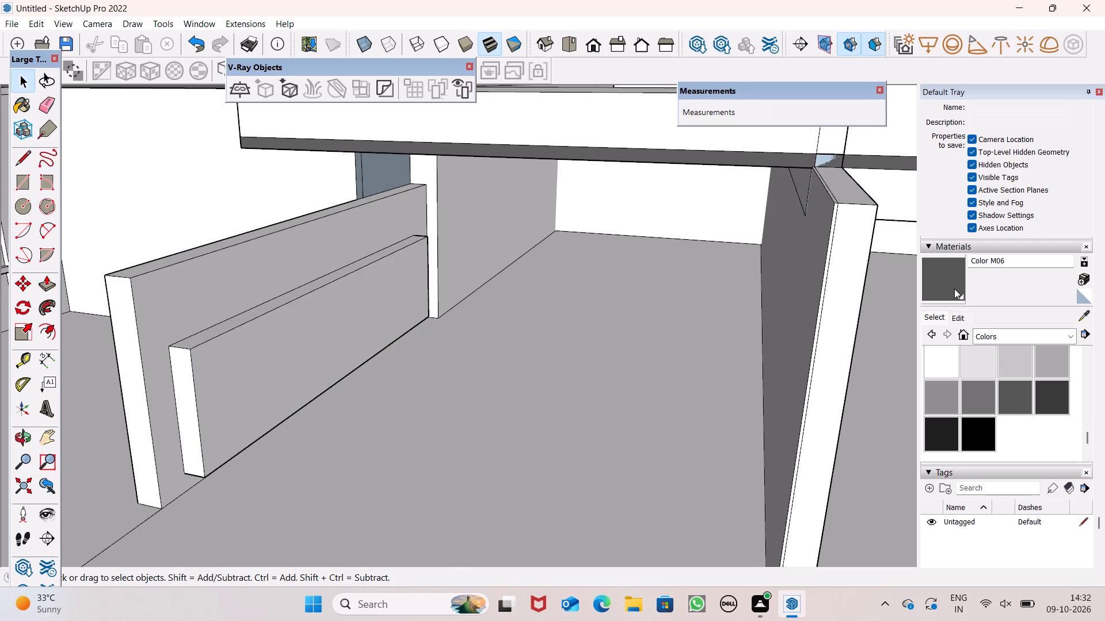
left_click(954, 289)
left_click(249, 355)
left_click(220, 332)
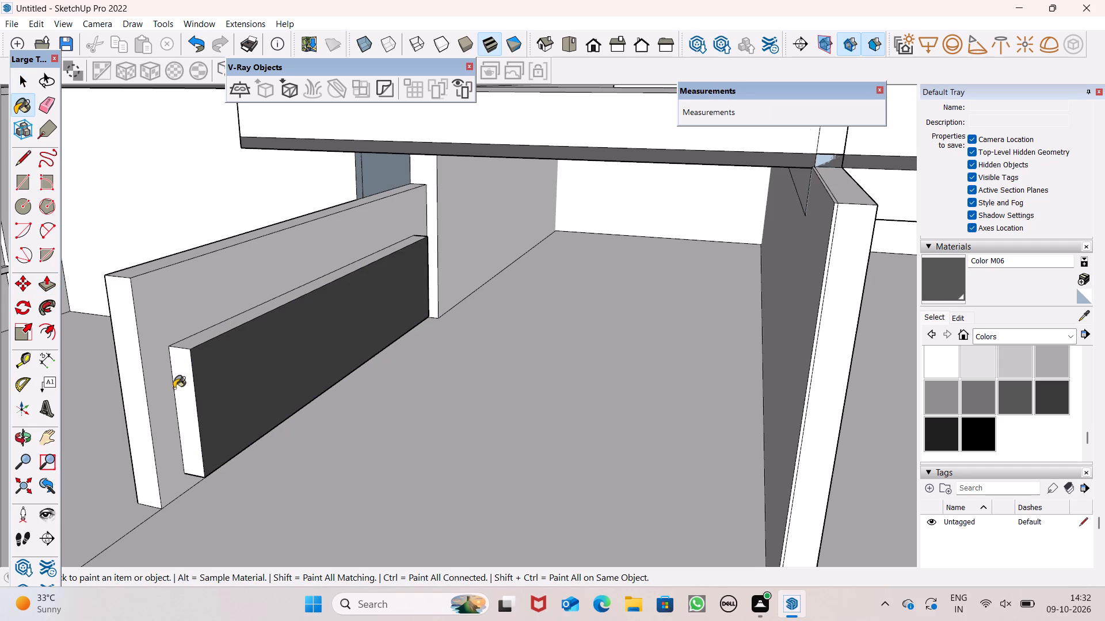
left_click(183, 382)
Paint the upper and lower panels of the framed opening in the ground-floor end wall with Color M06.
scroll(410, 377, "up", 1)
middle_click_drag(410, 376, 571, 400)
scroll(543, 347, "down", 3)
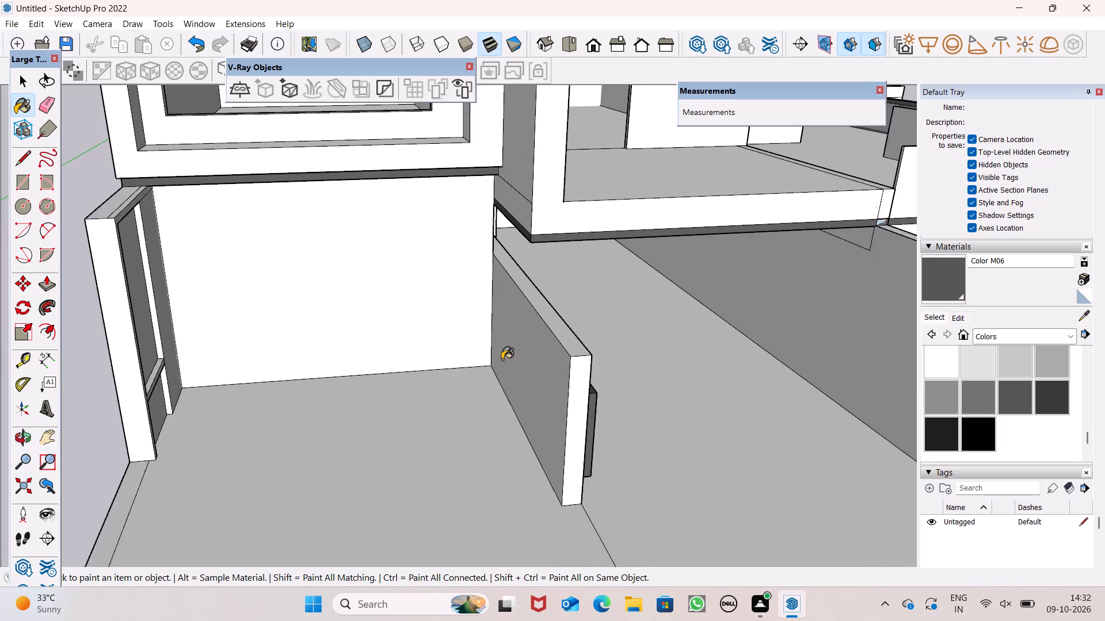
scroll(502, 359, "down", 4)
middle_click_drag(573, 355, 405, 304)
scroll(373, 290, "up", 3)
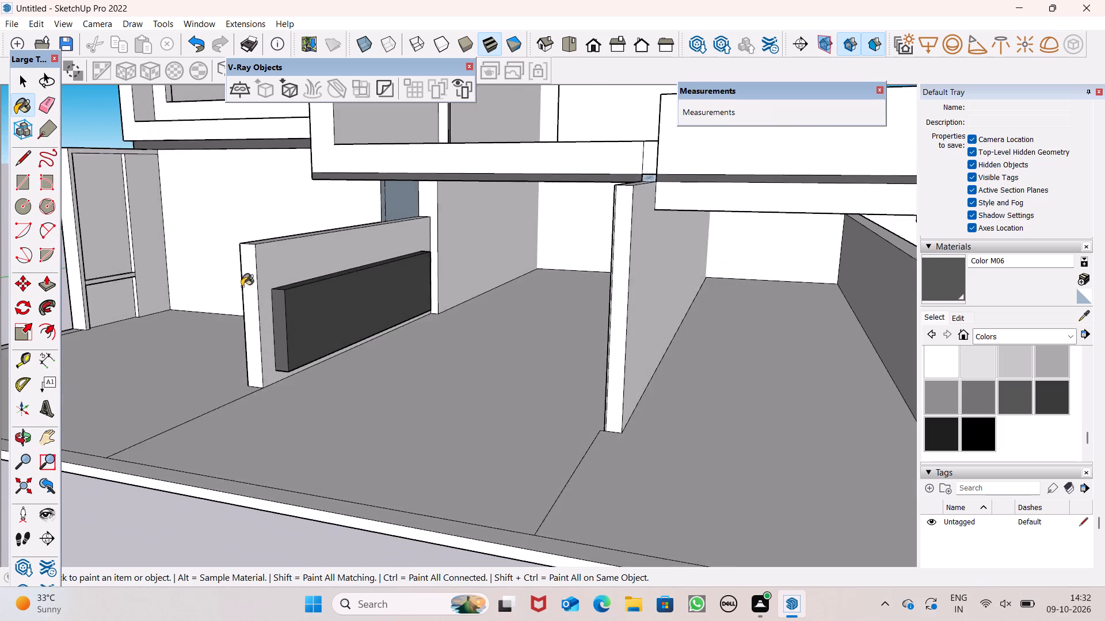
scroll(242, 286, "up", 3)
scroll(203, 278, "down", 6)
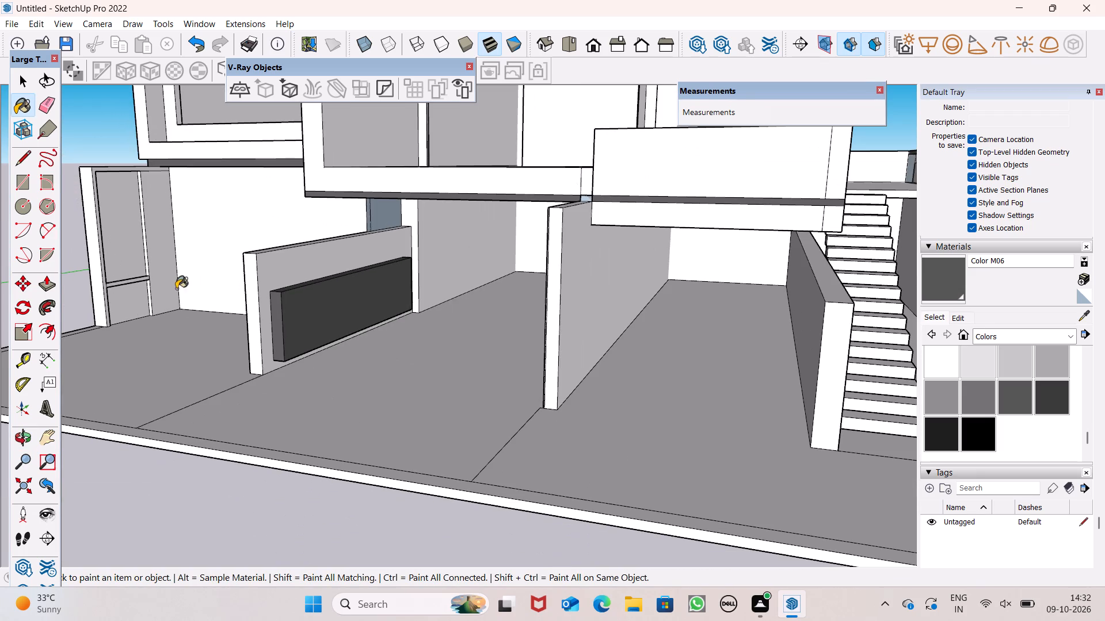
scroll(141, 245, "up", 4)
left_click(136, 246)
left_click(144, 319)
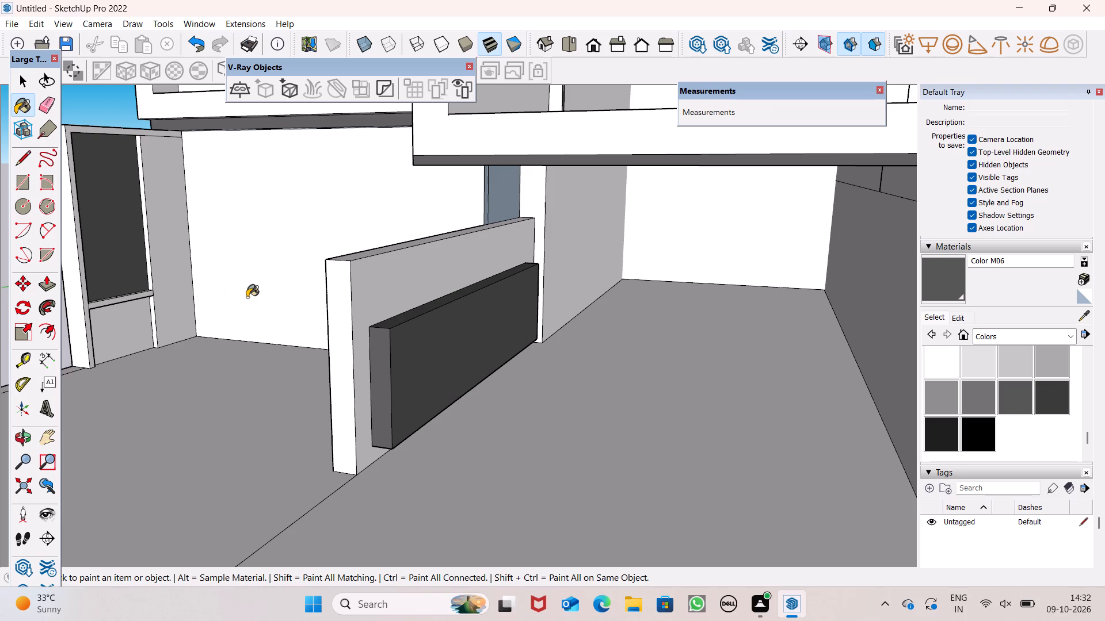
Examine the ground-floor bays, partition walls, outside stairs and plinth from several angles.
middle_click_drag(238, 308, 384, 315)
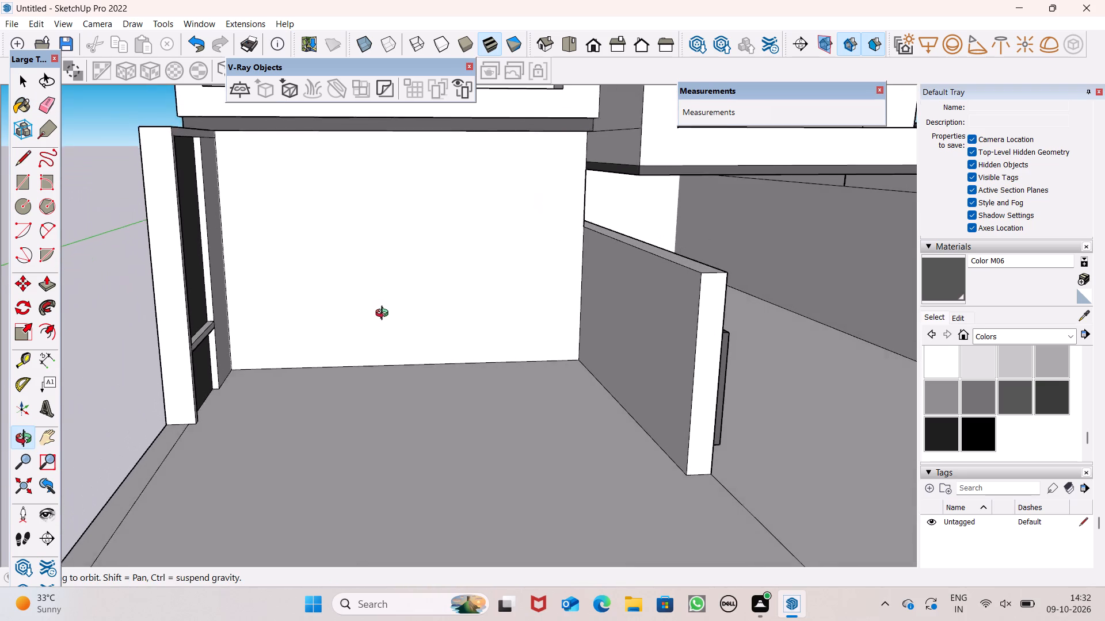
middle_click_drag(384, 315, 386, 315)
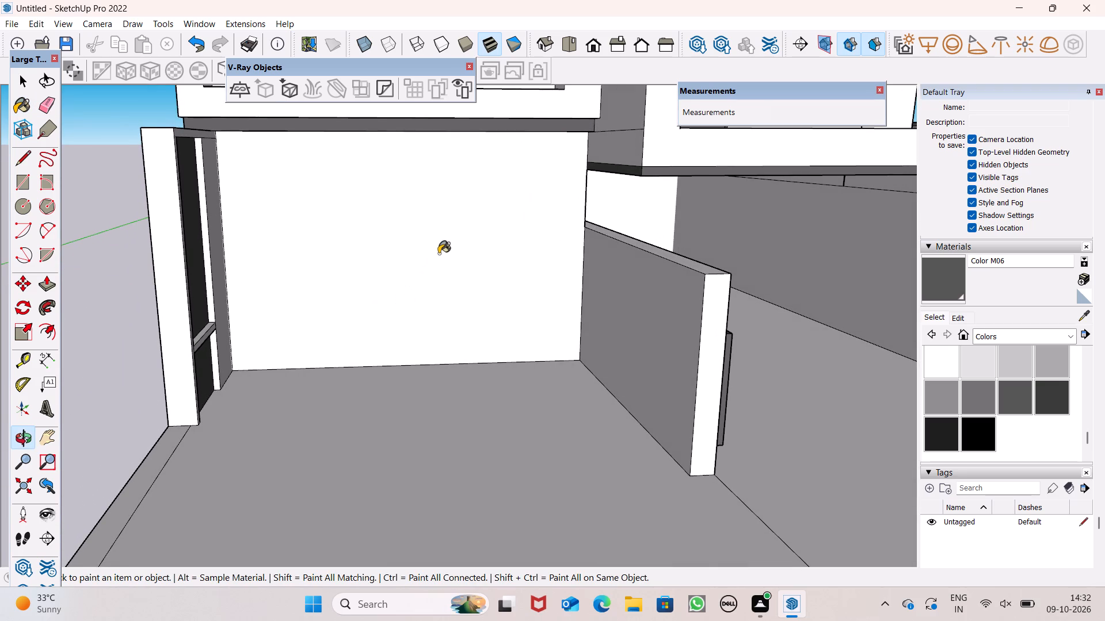
scroll(517, 223, "down", 9)
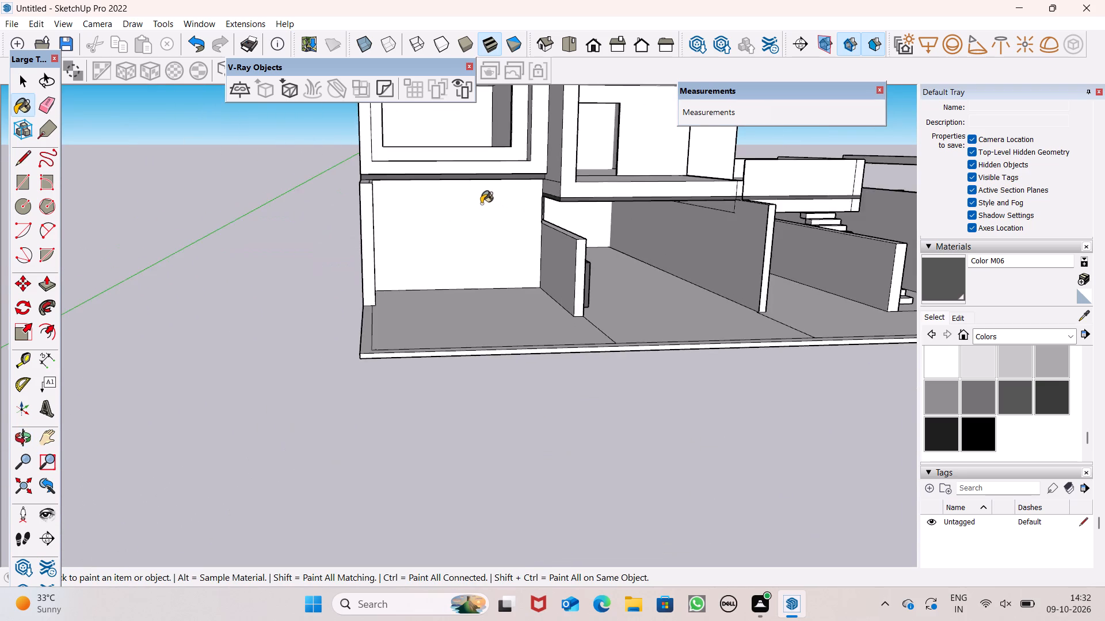
scroll(481, 204, "down", 3)
middle_click_drag(490, 251, 463, 309)
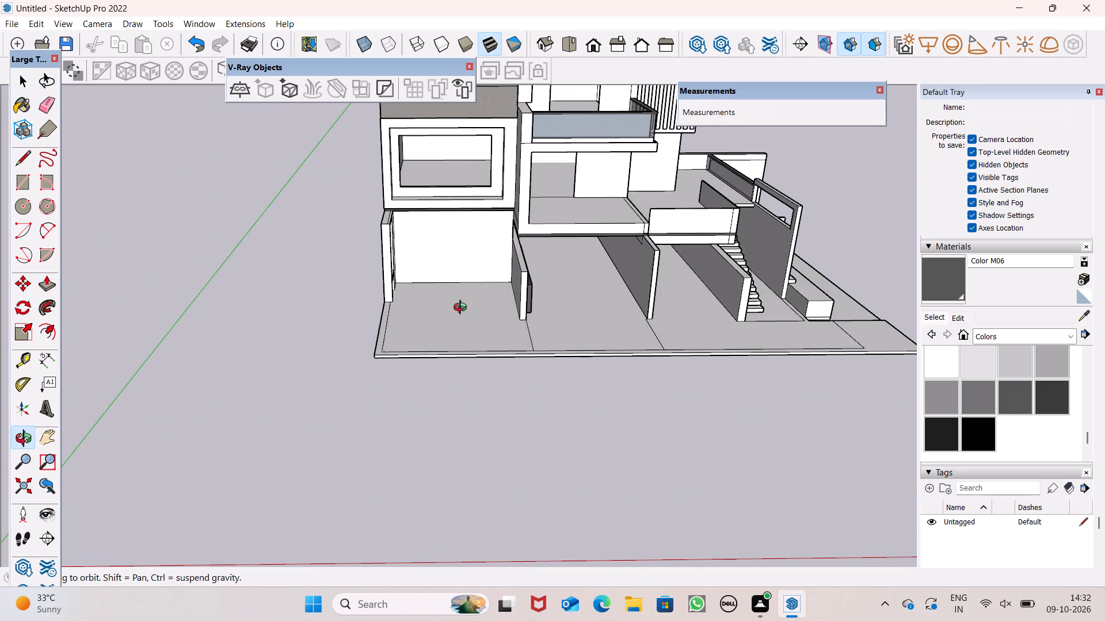
middle_click_drag(463, 309, 464, 309)
scroll(474, 297, "up", 1)
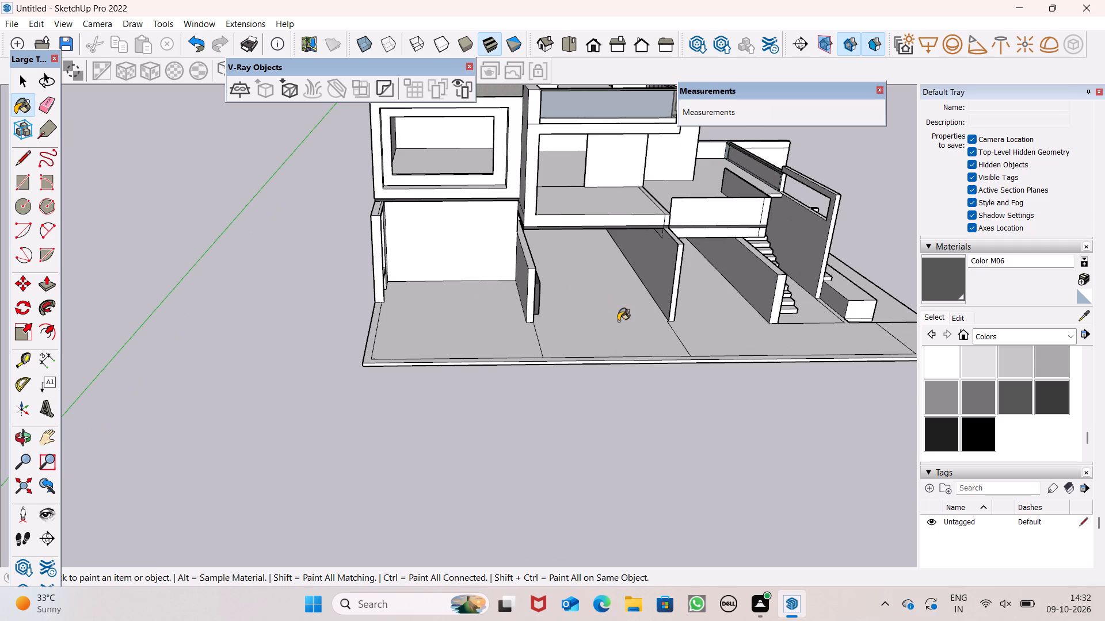
middle_click_drag(757, 356, 508, 319)
scroll(508, 319, "up", 1)
middle_click_drag(630, 359, 658, 417)
scroll(668, 413, "up", 1)
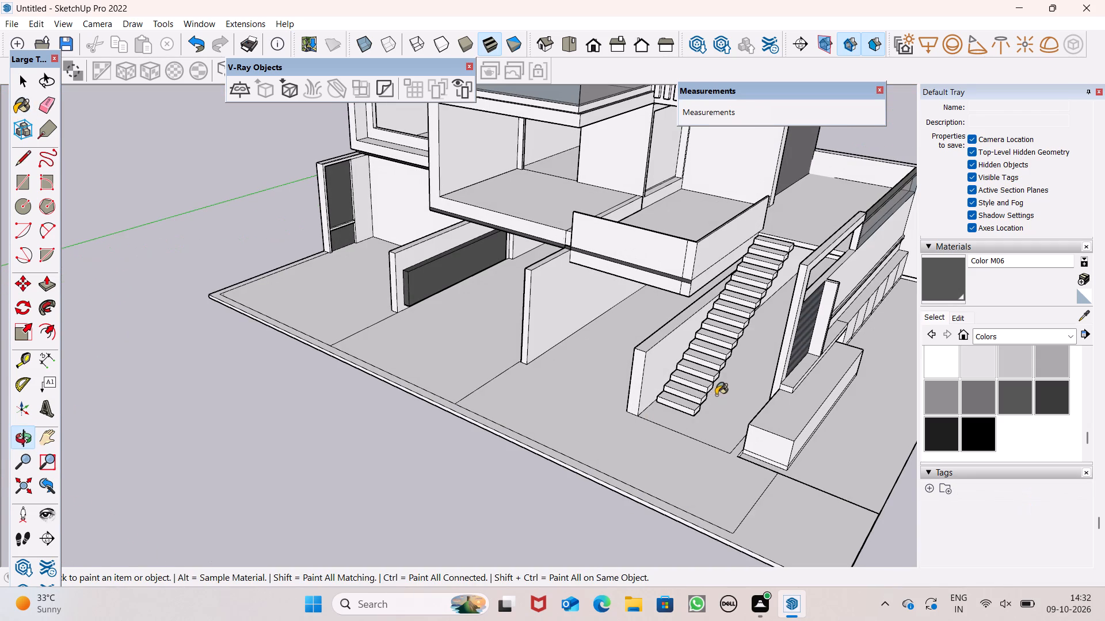
scroll(697, 389, "up", 2)
middle_click_drag(697, 389, 687, 377)
scroll(676, 341, "down", 2)
middle_click_drag(711, 402, 742, 418)
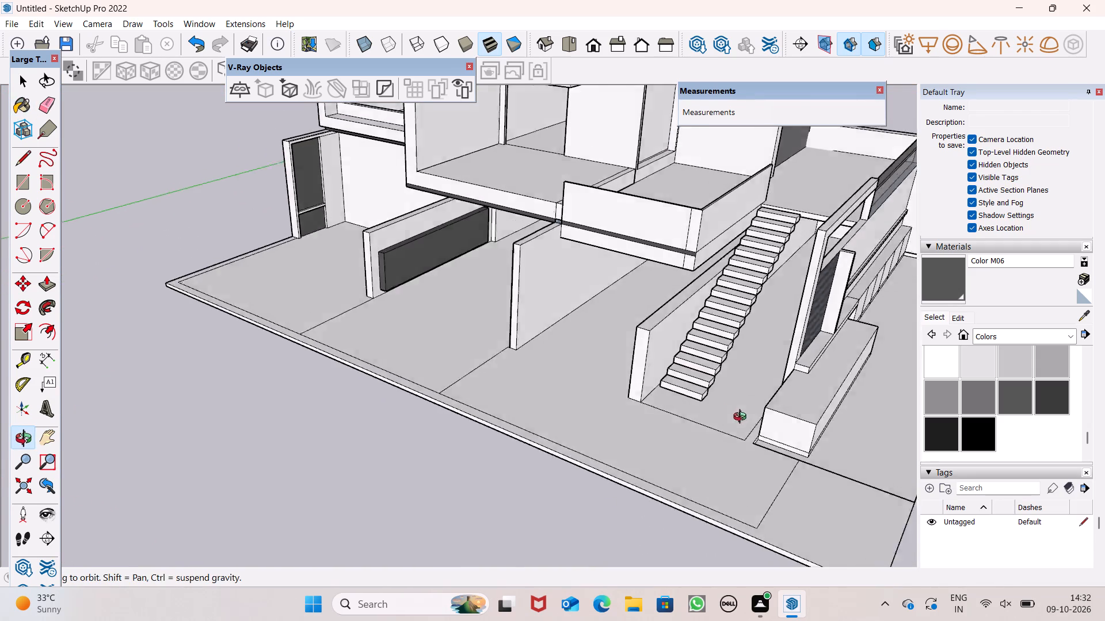
middle_click_drag(742, 418, 783, 419)
scroll(634, 209, "down", 3)
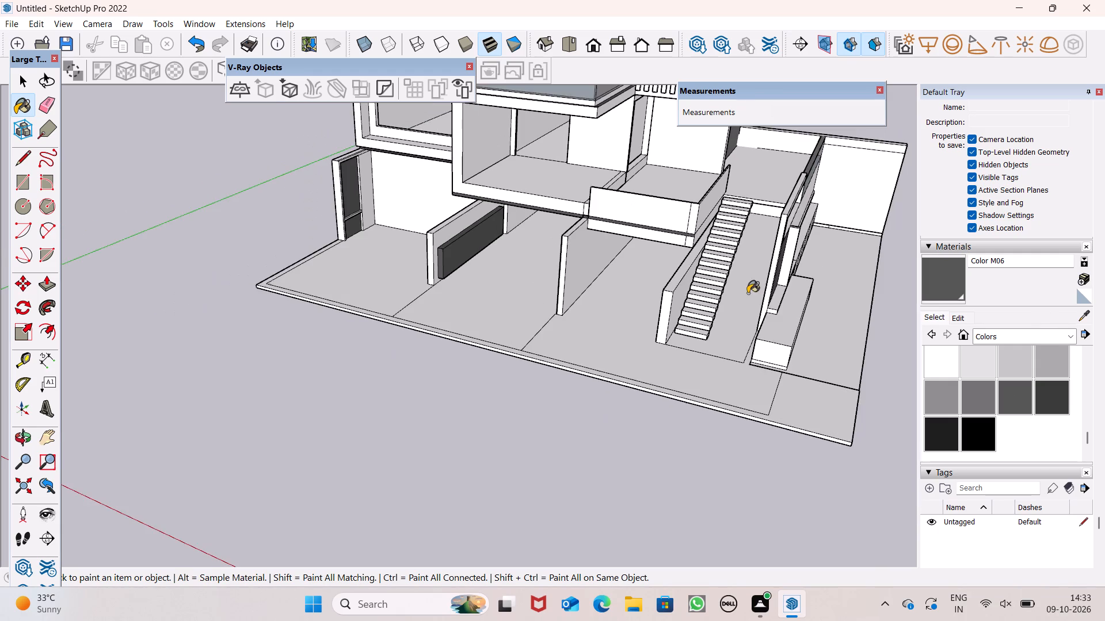
Paint the long recessed strip above the low panelled base on the stair-side boundary wall with Color M06.
middle_click_drag(748, 294, 486, 203)
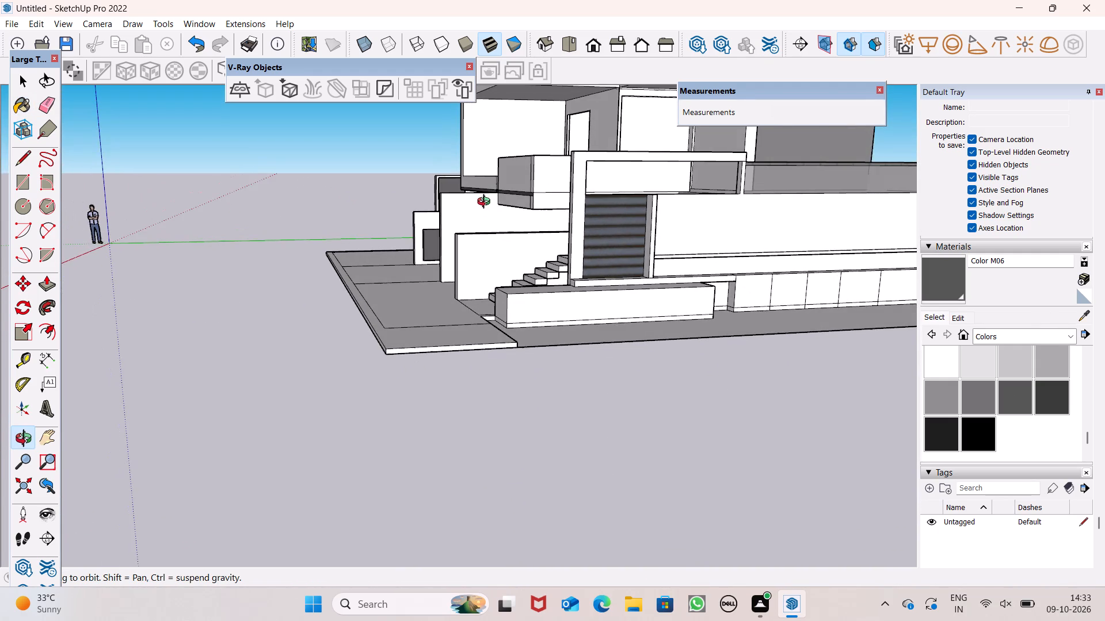
middle_click_drag(486, 203, 479, 187)
scroll(677, 228, "up", 6)
left_click(691, 253)
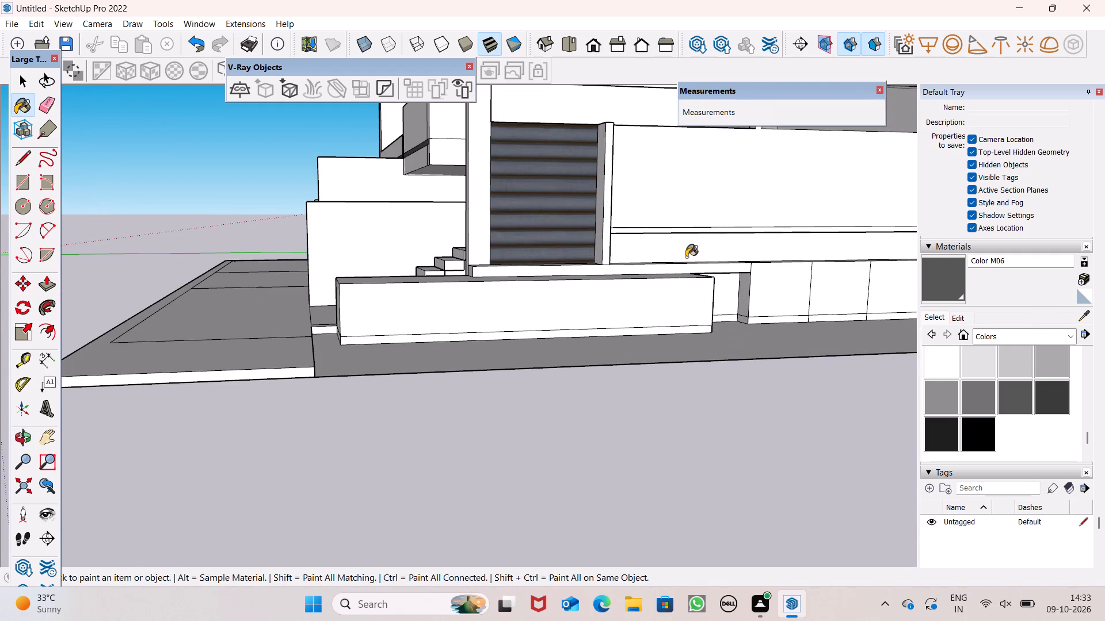
Examine the metal-slatted opening, the staircase behind it and the painted strip along the side wall.
middle_click_drag(679, 269, 667, 331)
scroll(667, 330, "up", 1)
middle_click_drag(665, 329, 646, 405)
scroll(646, 405, "up", 2)
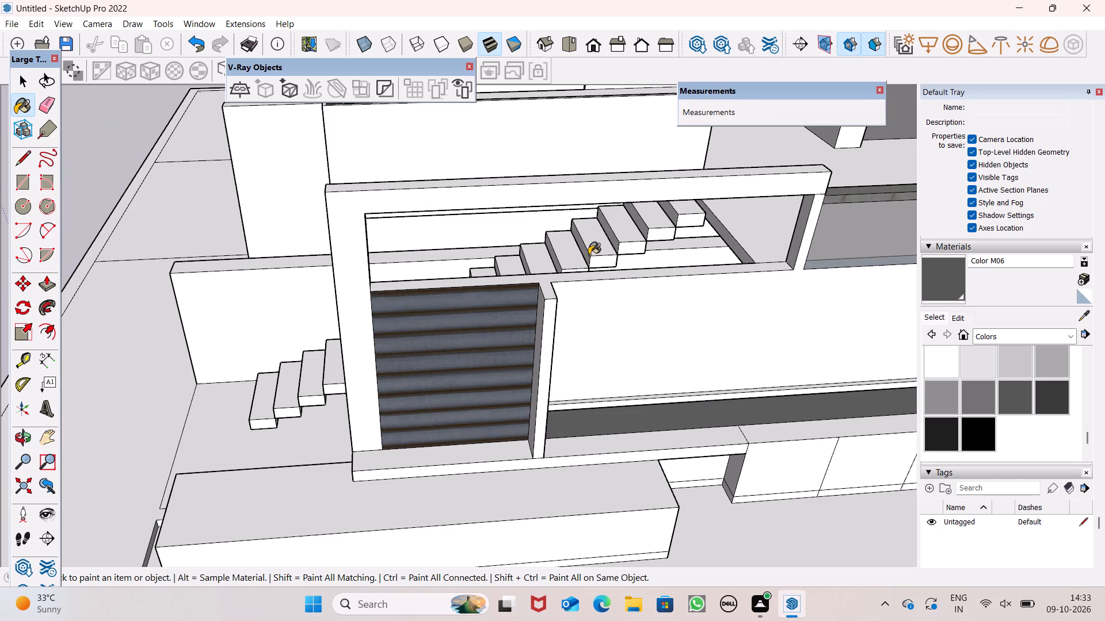
scroll(552, 260, "down", 2)
scroll(529, 316, "up", 1)
scroll(527, 323, "down", 3)
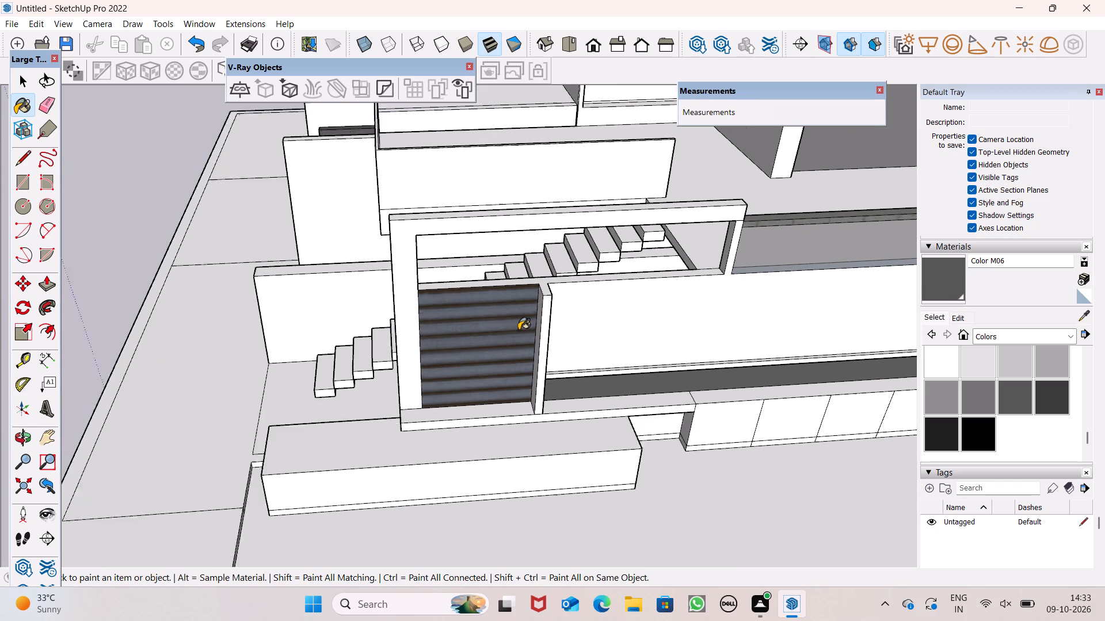
scroll(519, 330, "down", 6)
scroll(519, 340, "up", 1)
Paint the top, long side and both ends of the low block below the metal-slatted opening with Stone Vein Gray.
middle_click_drag(506, 354, 860, 282)
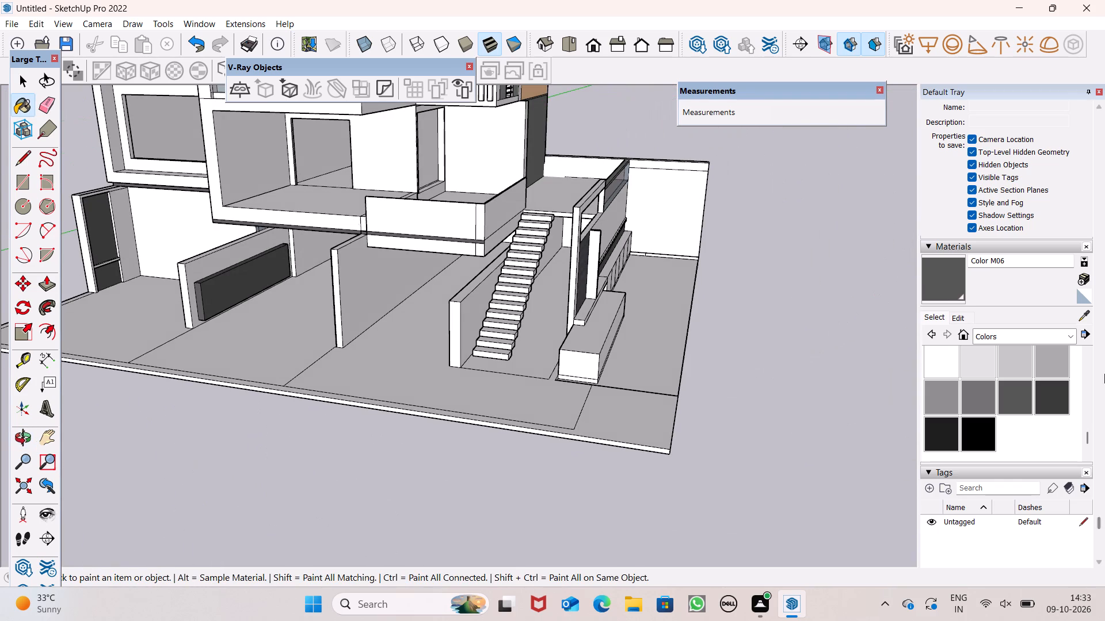
left_click(1066, 331)
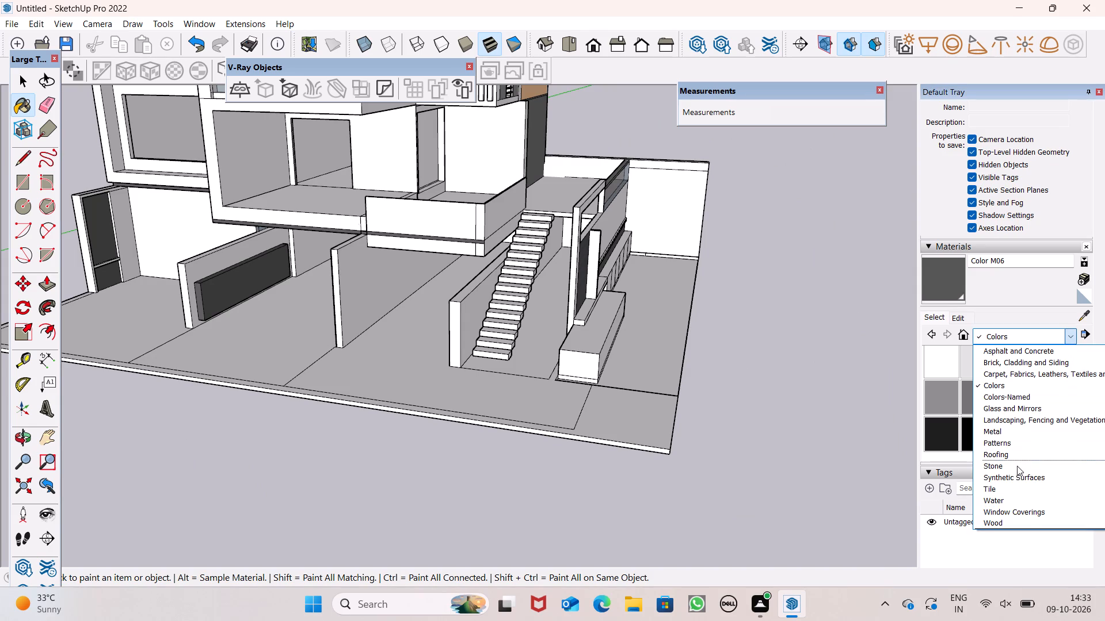
left_click(1004, 467)
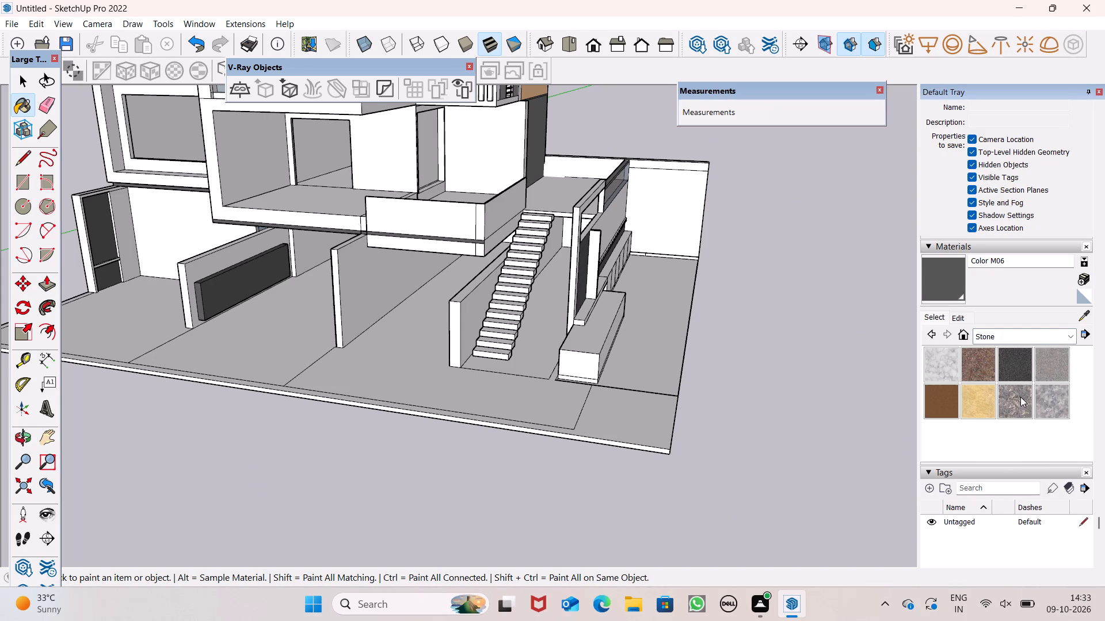
left_click(1058, 405)
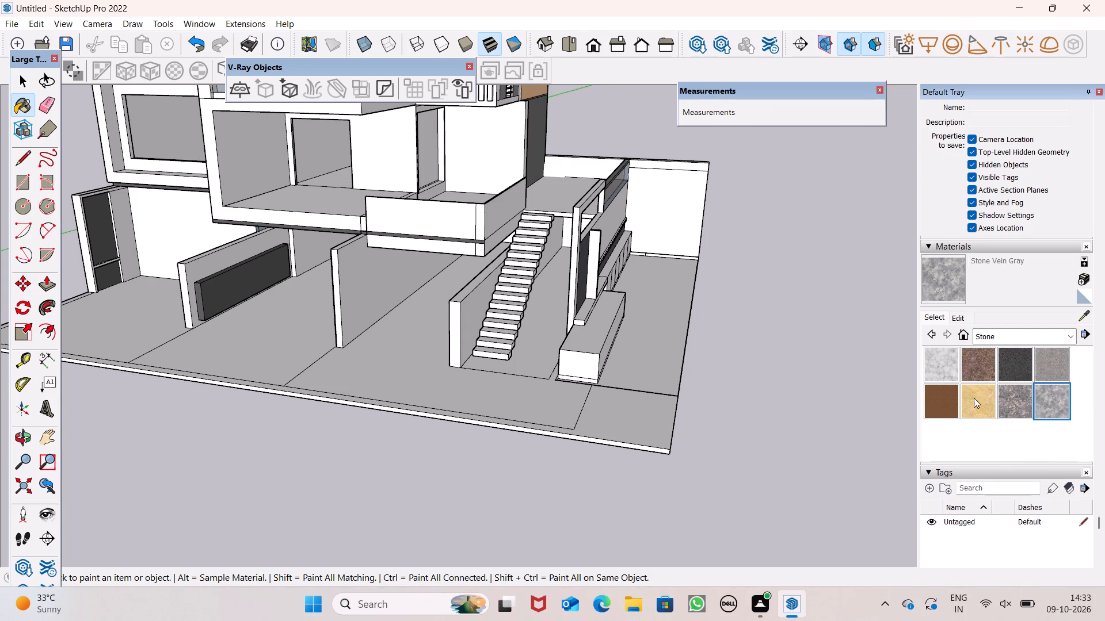
left_click(575, 350)
scroll(647, 361, "up", 1)
middle_click_drag(647, 365, 641, 378)
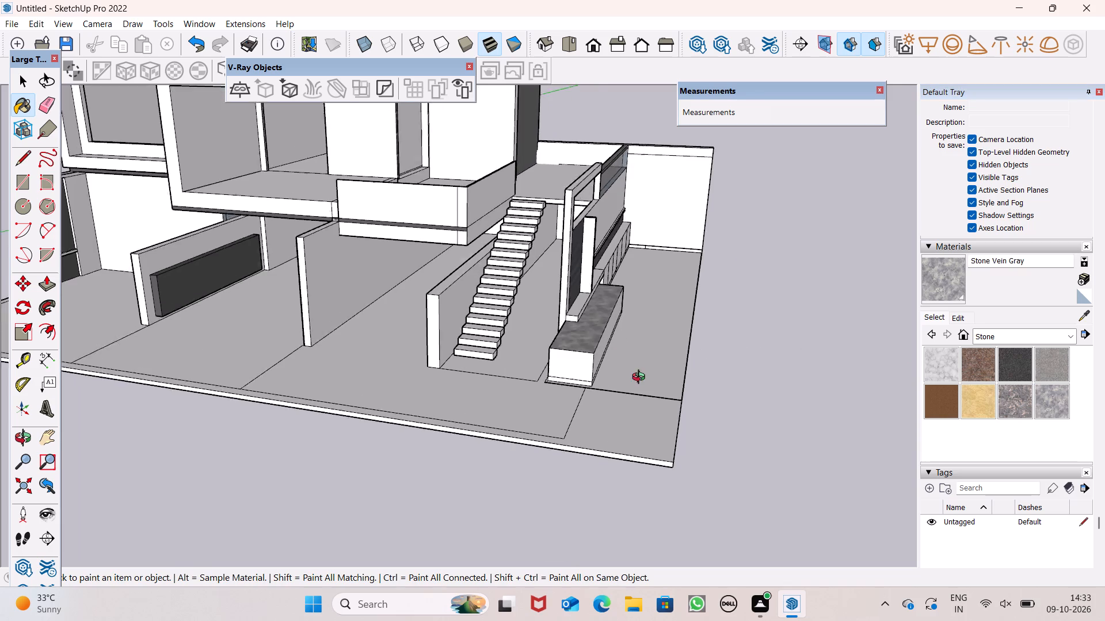
middle_click_drag(641, 378, 459, 428)
scroll(379, 409, "up", 5)
left_click(378, 447)
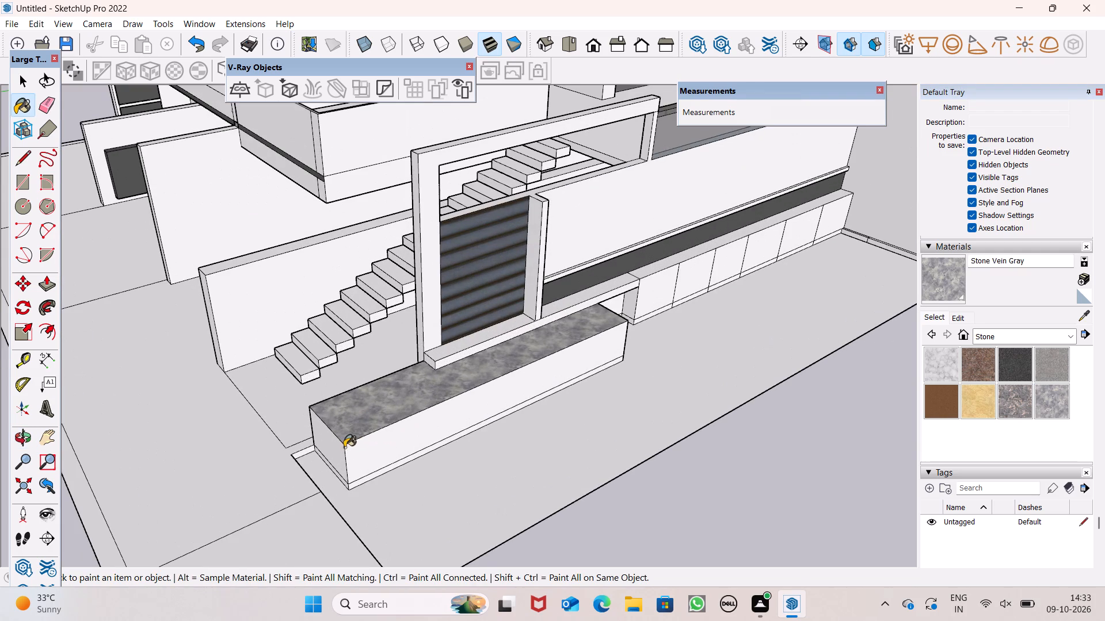
left_click(342, 447)
middle_click_drag(634, 442, 272, 420)
scroll(628, 442, "up", 1)
scroll(356, 332, "up", 4)
scroll(364, 323, "down", 1)
left_click(360, 320)
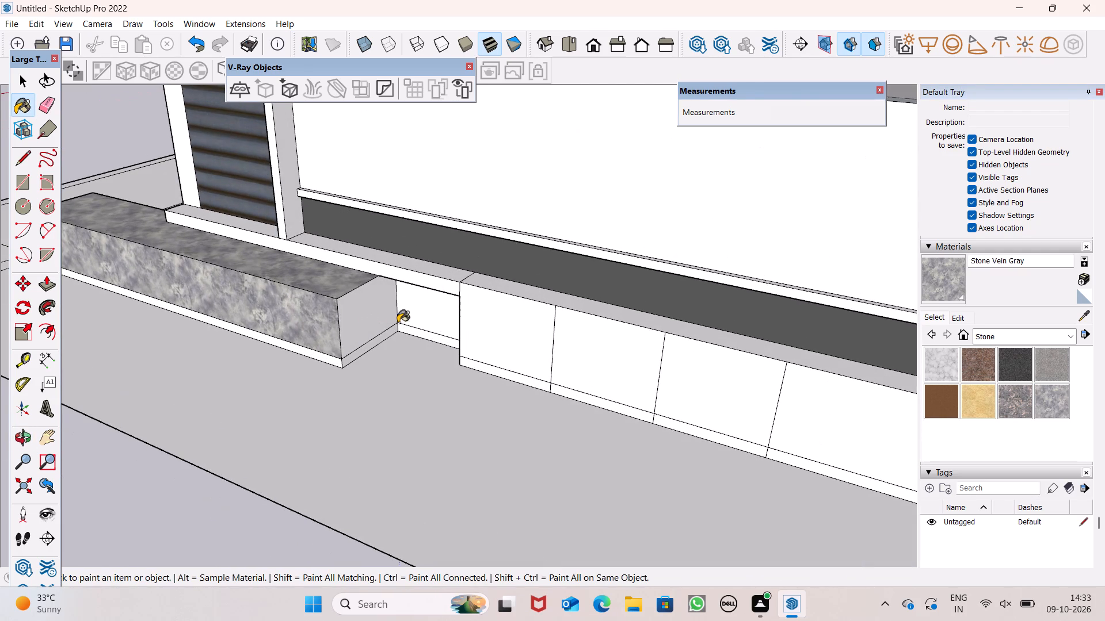
Paint the first four low wall panels beneath the dark recessed strip with Carrera Marble.
middle_click_drag(489, 350, 725, 356)
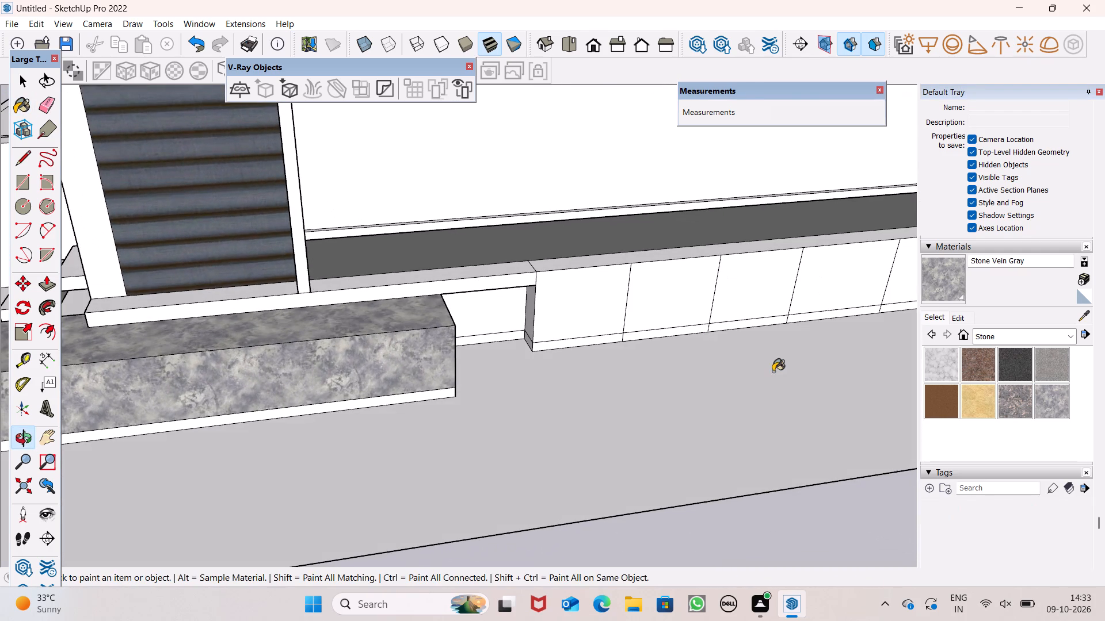
left_click(936, 347)
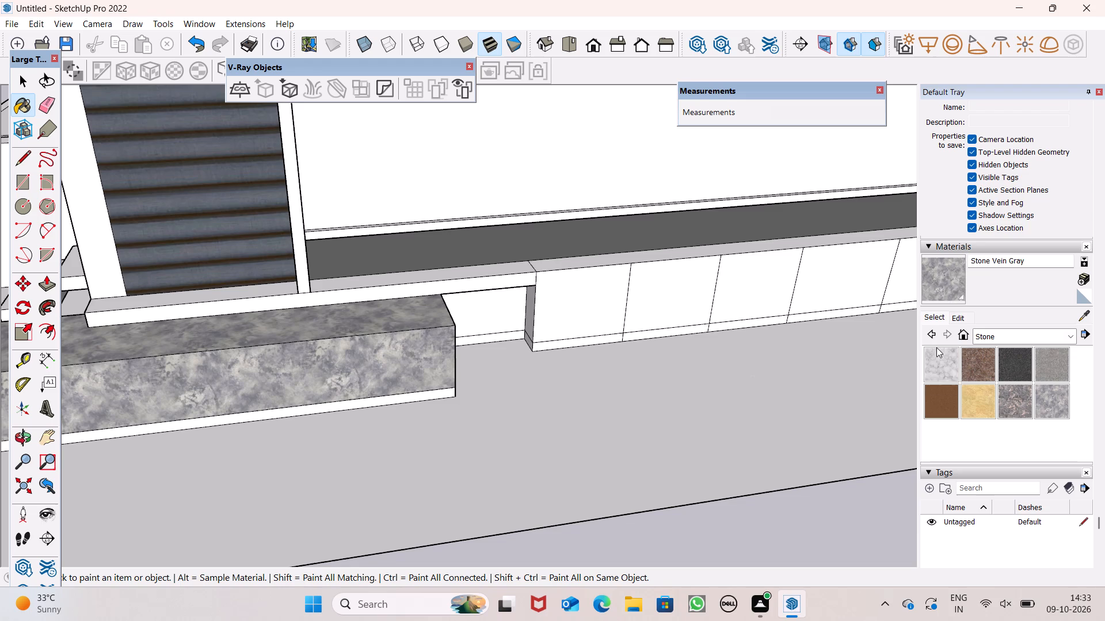
left_click(570, 323)
left_click(662, 306)
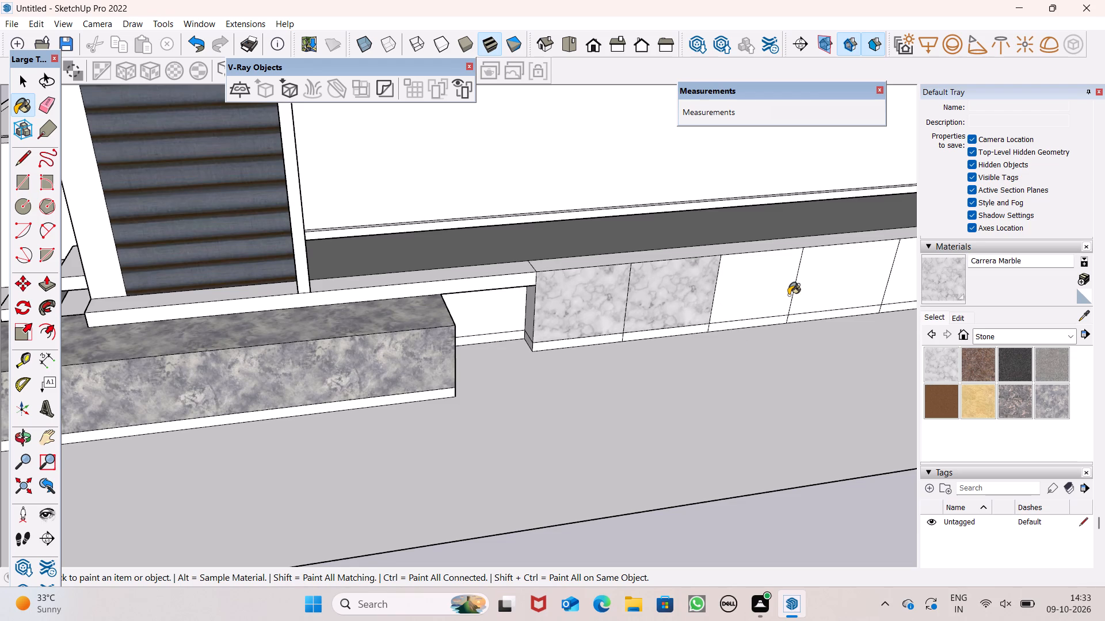
left_click_drag(743, 300, 754, 300)
left_click_drag(788, 296, 794, 293)
left_click_drag(808, 286, 816, 286)
left_click_drag(832, 279, 792, 285)
left_click_drag(771, 289, 757, 298)
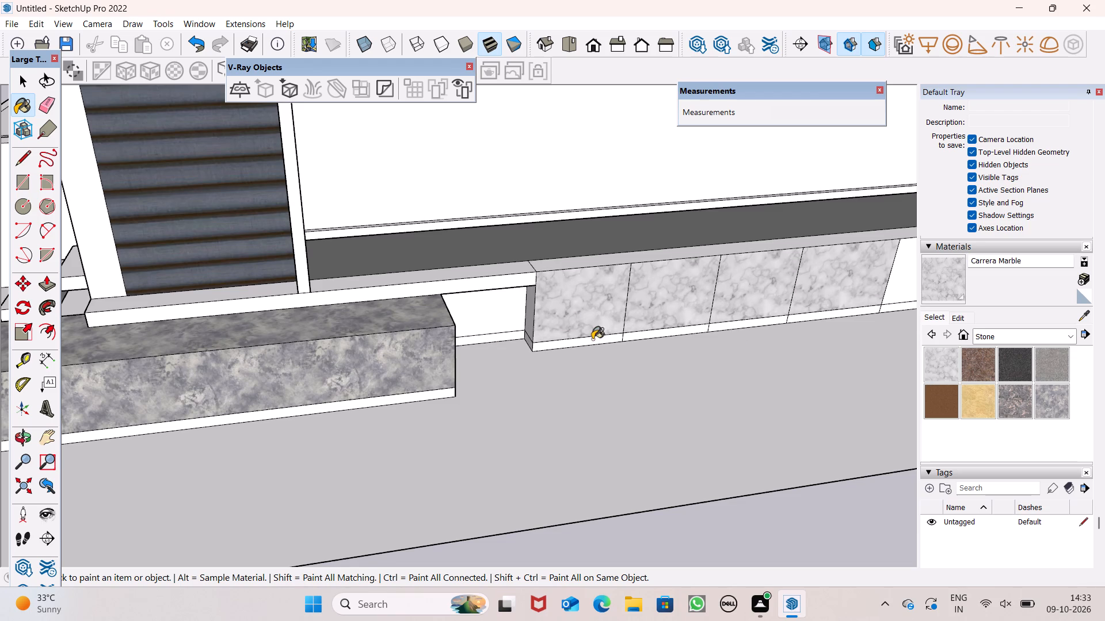
Paint the fifth low wall panel and the thin base strips under the first five panels with Carrera Marble.
scroll(496, 301, "down", 2)
scroll(710, 396, "up", 3)
scroll(710, 396, "down", 1)
scroll(710, 396, "up", 2)
left_click_drag(519, 306, 539, 308)
left_click(570, 305)
left_click_drag(621, 305, 635, 301)
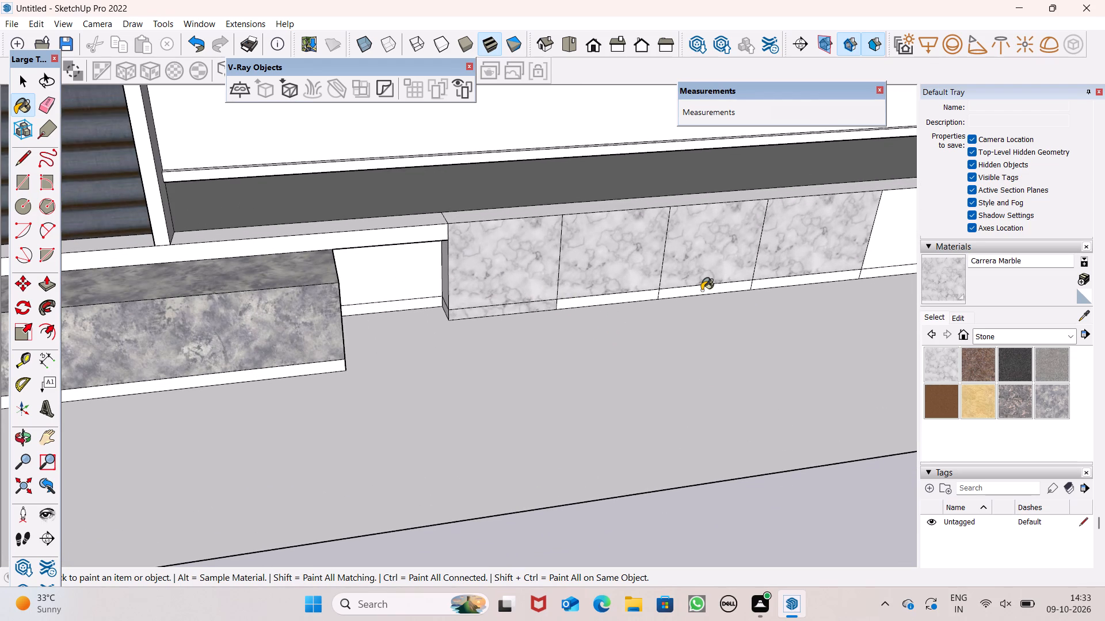
left_click(702, 289)
left_click_drag(705, 289, 712, 289)
double_click(841, 274)
left_click(877, 254)
left_click(879, 262)
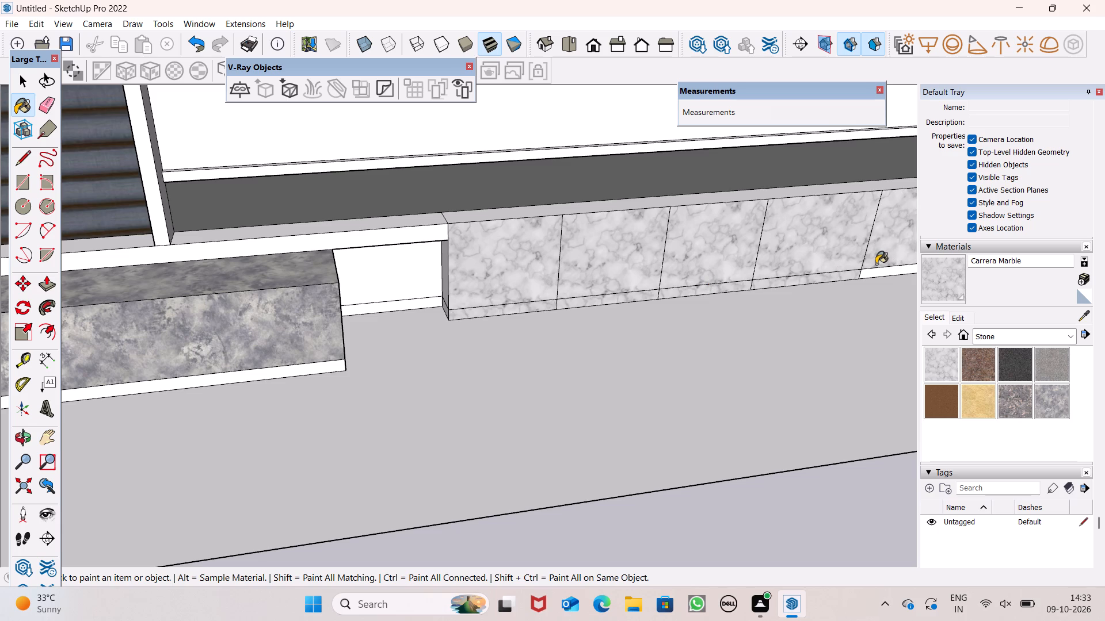
left_click(877, 266)
left_click(877, 271)
Paint the last low wall panel at the far corner and its thin base strip with Carrera Marble.
scroll(517, 241, "down", 5)
scroll(425, 233, "down", 4)
scroll(708, 248, "up", 2)
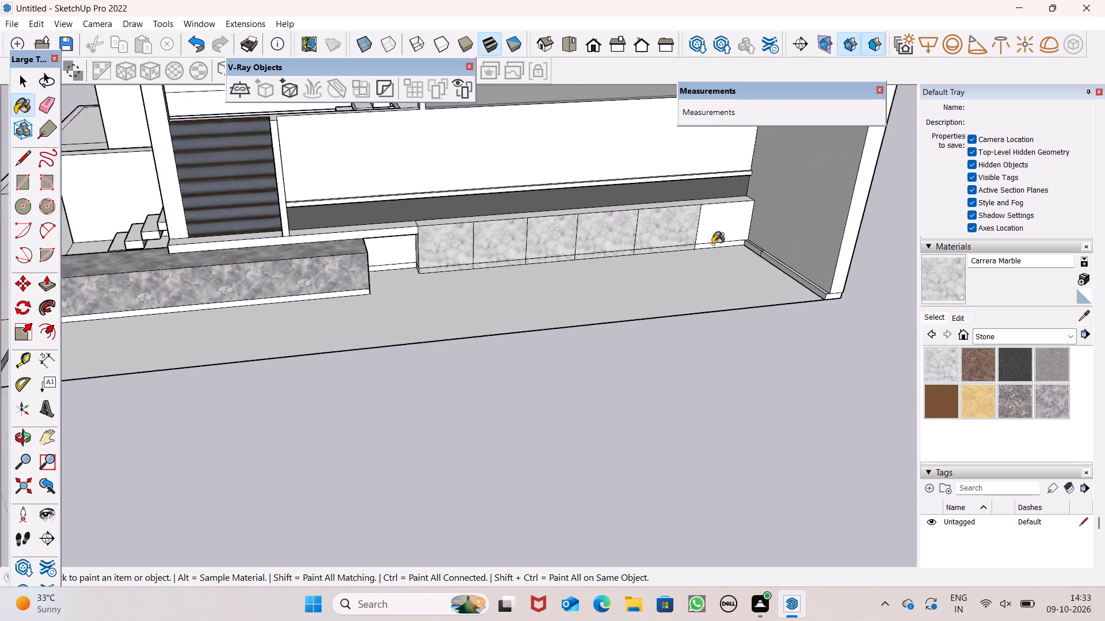
scroll(712, 244, "up", 6)
left_click(724, 223)
left_click(730, 249)
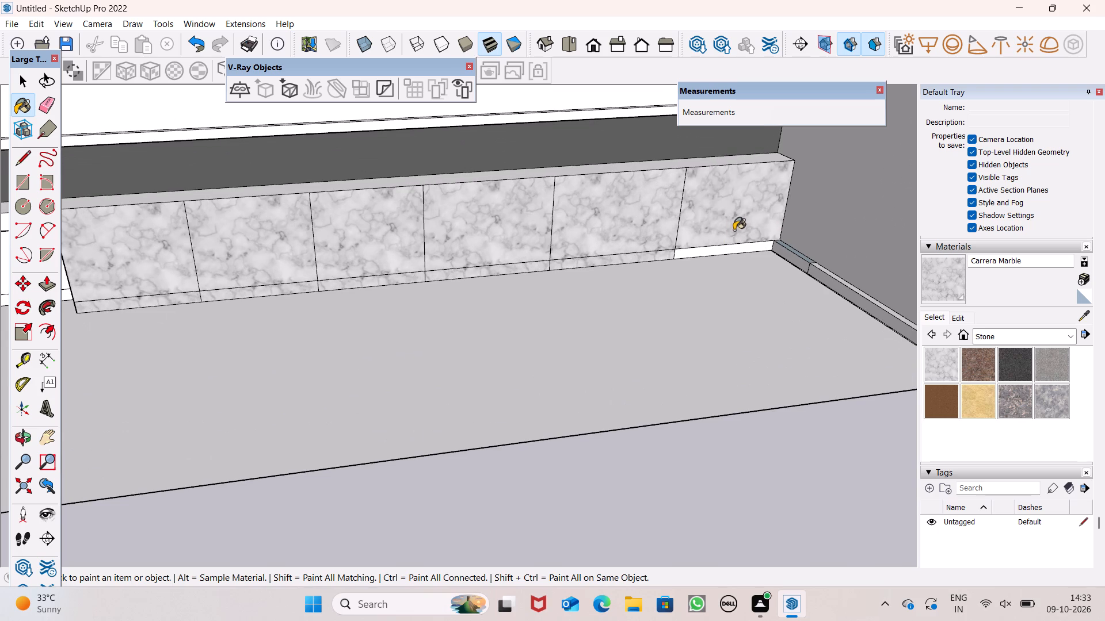
Paint the thin base strip along the long side of the low grey stone block with Carrera Marble.
scroll(742, 224, "down", 4)
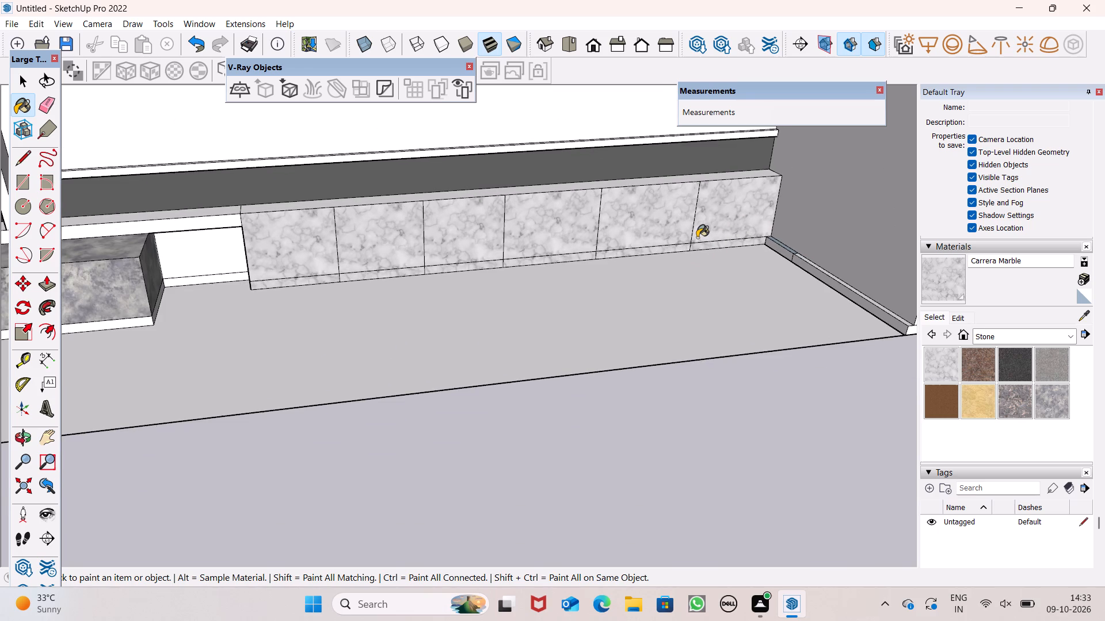
scroll(695, 294, "down", 3)
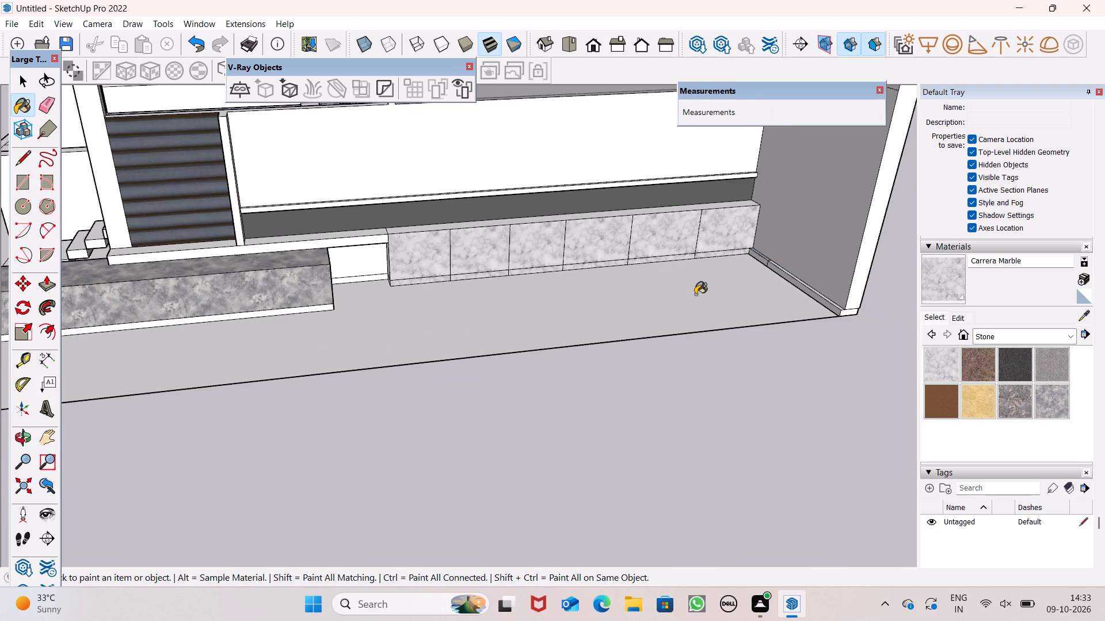
scroll(640, 317, "down", 6)
scroll(355, 326, "up", 7)
scroll(281, 334, "up", 1)
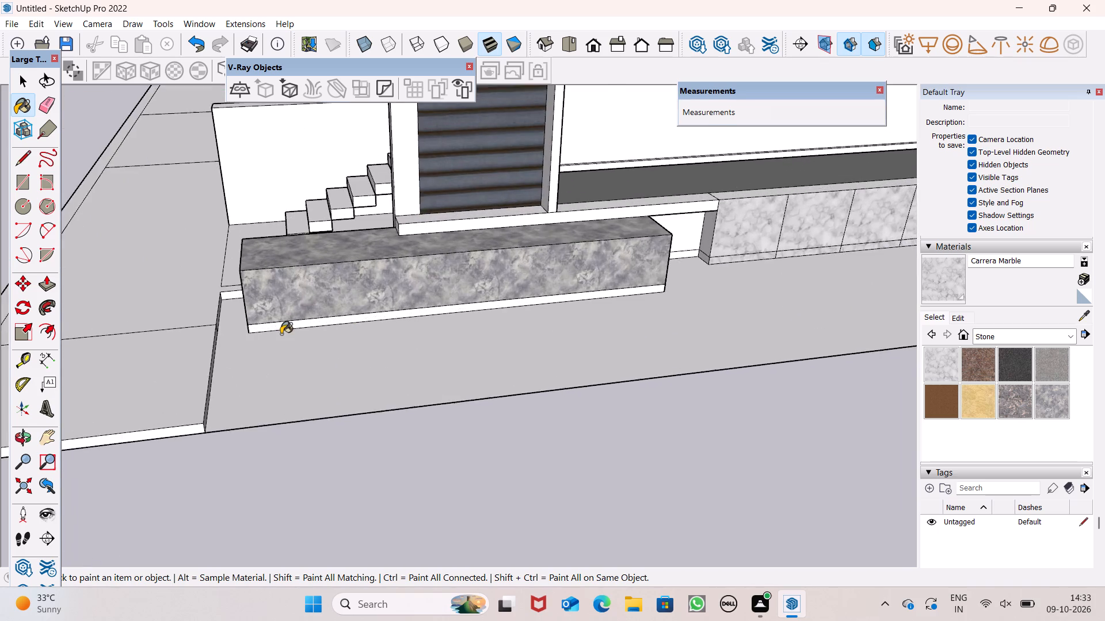
scroll(281, 334, "up", 2)
left_click(303, 318)
scroll(530, 260, "down", 5)
scroll(567, 293, "down", 4)
Paint the side face of the ground-floor partition wall next to the staircase bay with Color M06 from the Colors collection.
middle_click_drag(591, 297, 977, 125)
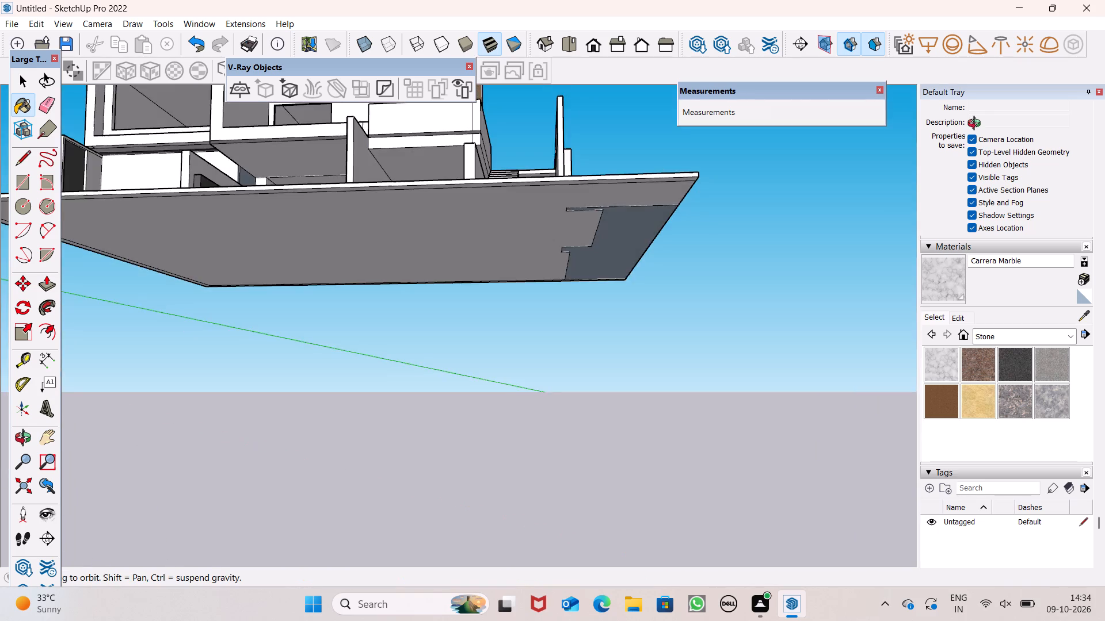
middle_click_drag(977, 125, 918, 275)
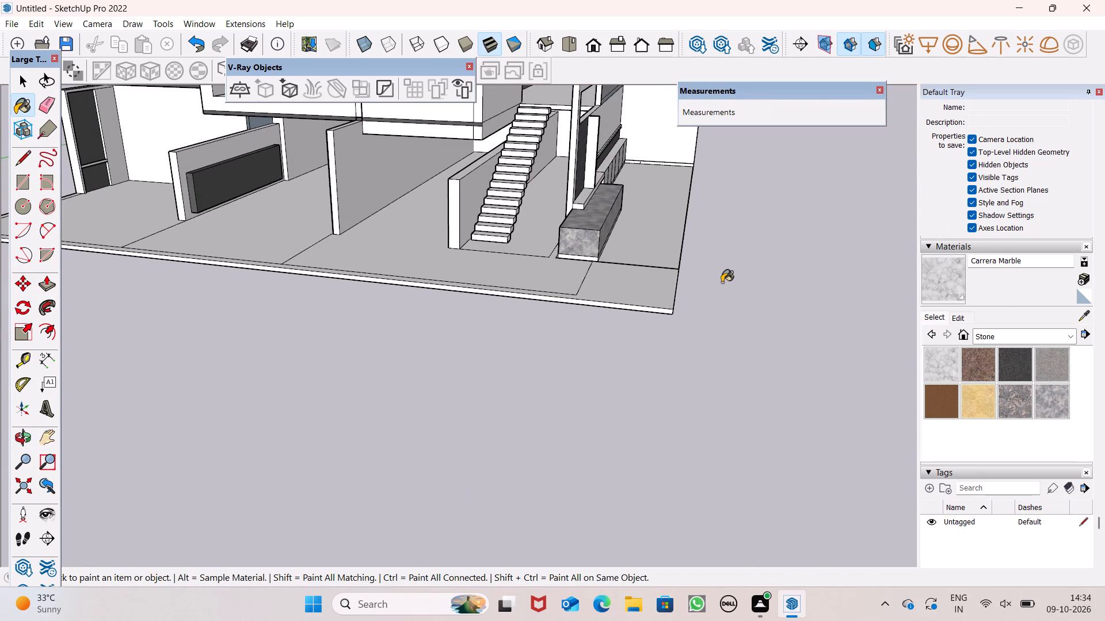
left_click(1072, 339)
left_click(1024, 373)
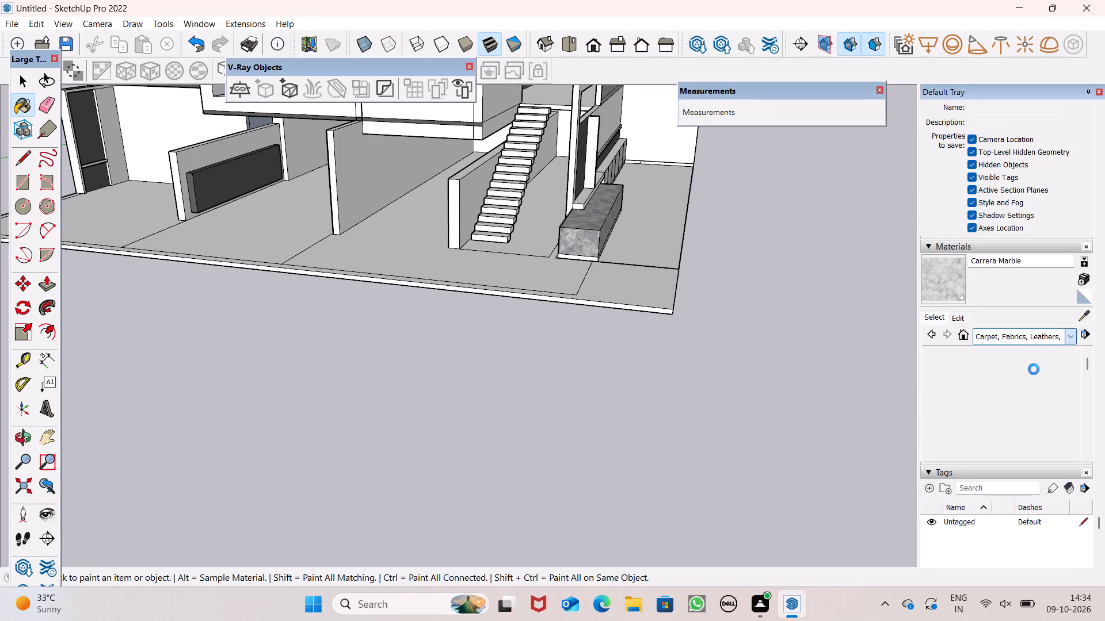
left_click(1070, 338)
left_click(1045, 381)
scroll(1008, 420, "down", 9)
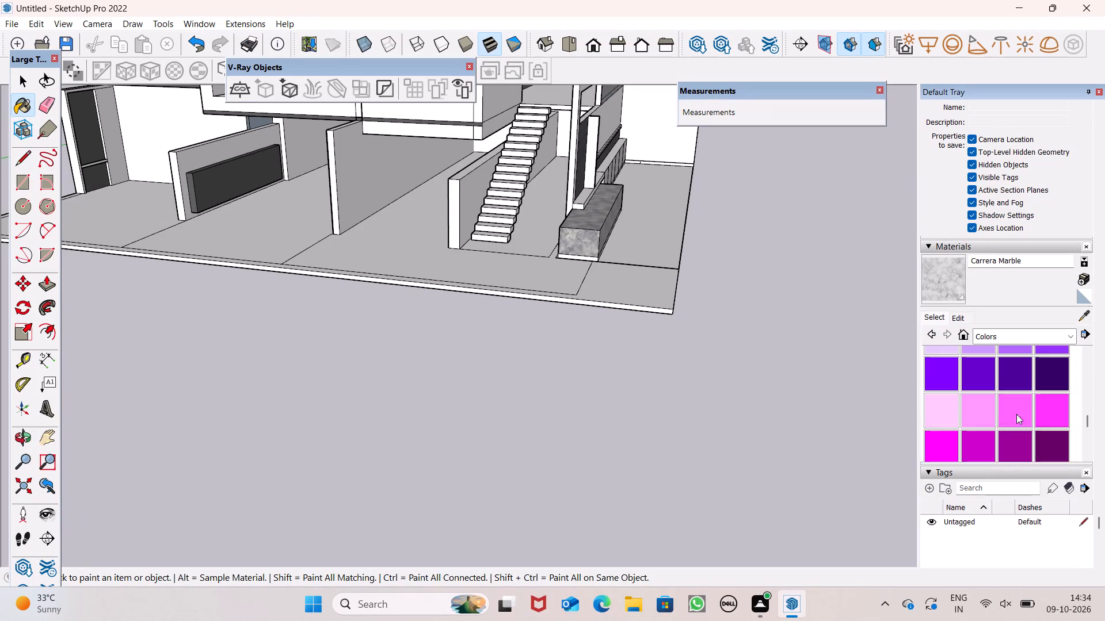
scroll(1016, 414, "down", 6)
scroll(1026, 411, "up", 3)
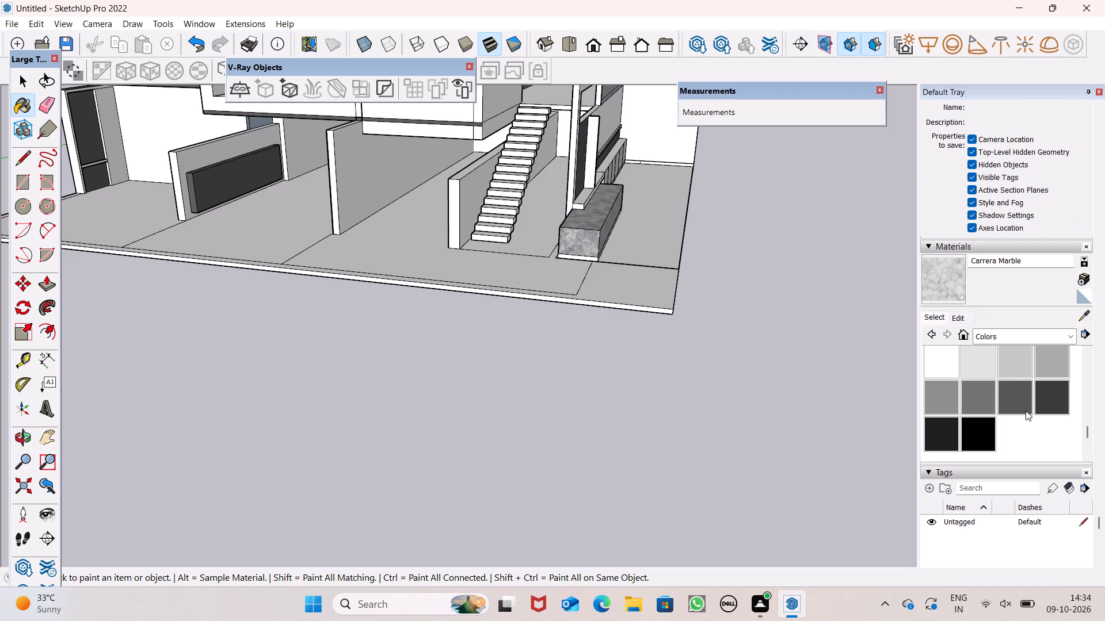
scroll(1026, 411, "down", 2)
scroll(1026, 410, "up", 1)
left_click(1023, 408)
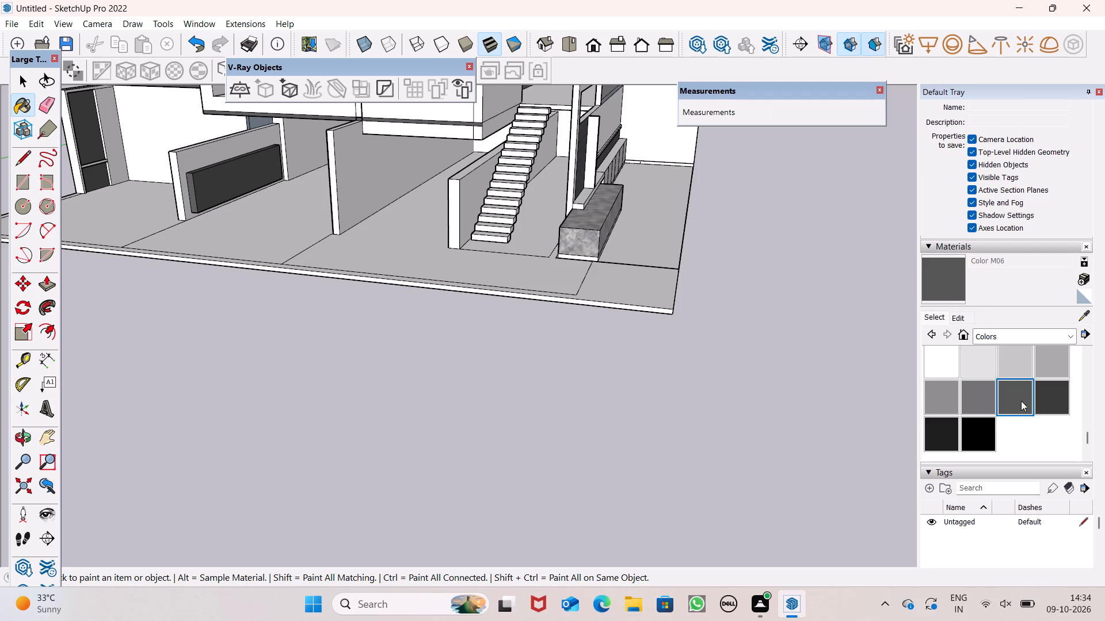
scroll(502, 179, "up", 3)
left_click(355, 184)
scroll(364, 213, "down", 5)
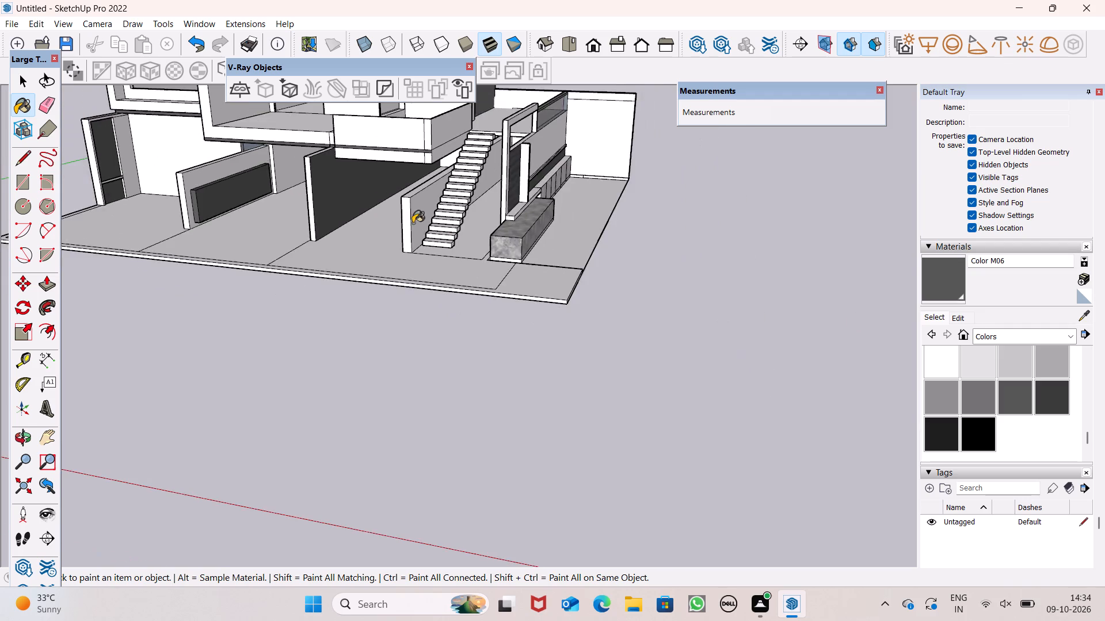
Paint the flat window surround inside the first-floor window recess with Color M06, leaving the recess's side reveal unpainted.
middle_click_drag(447, 240, 543, 217)
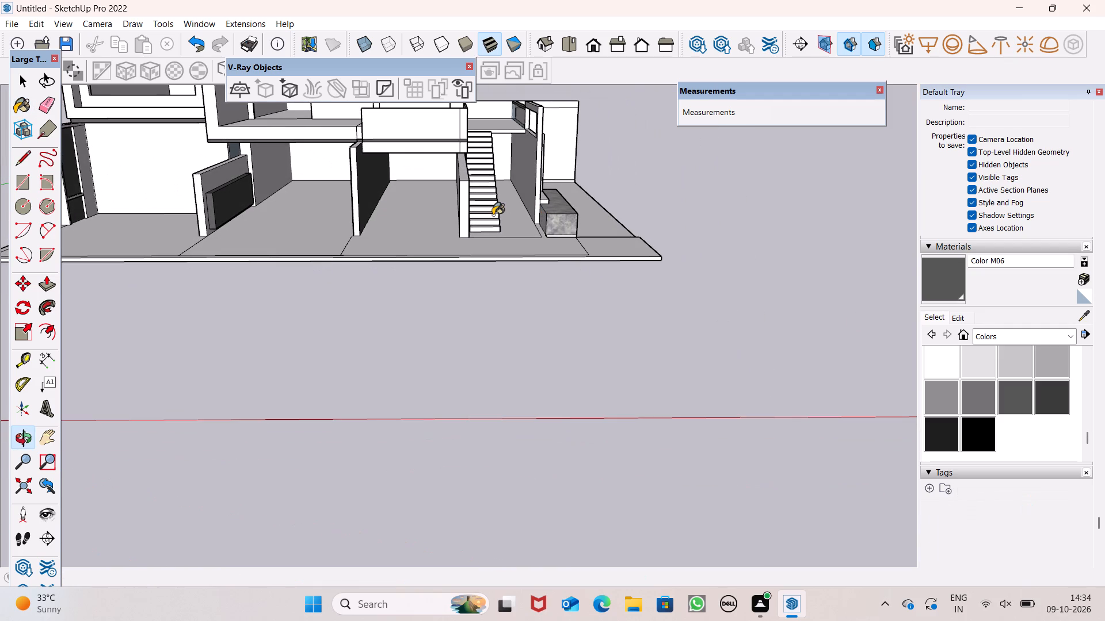
scroll(493, 215, "down", 2)
scroll(493, 215, "up", 1)
scroll(406, 203, "down", 2)
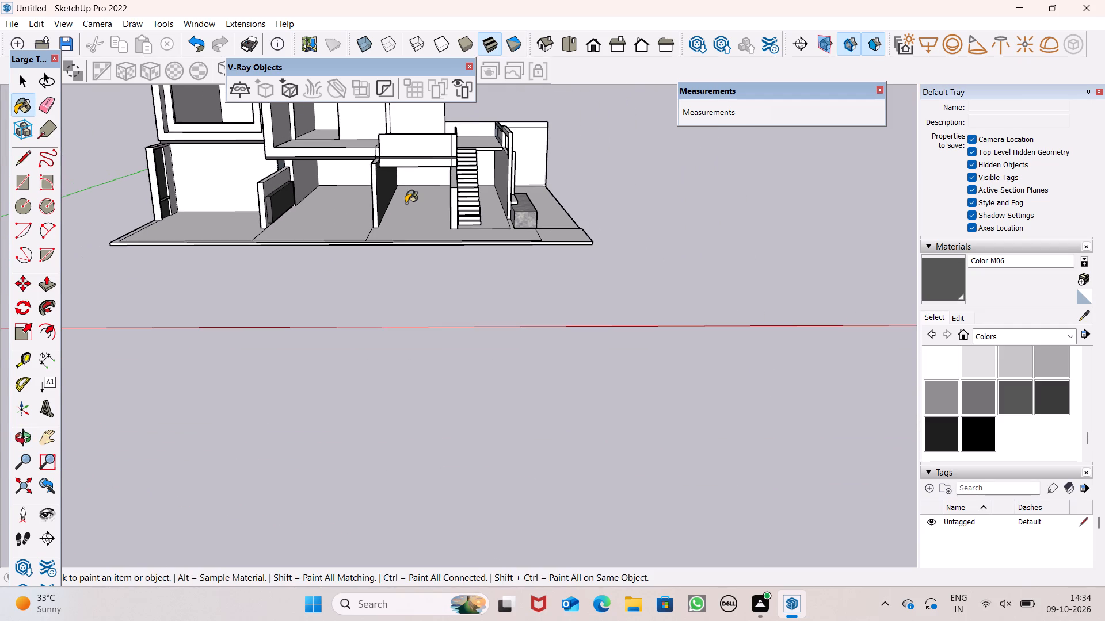
scroll(392, 191, "down", 1)
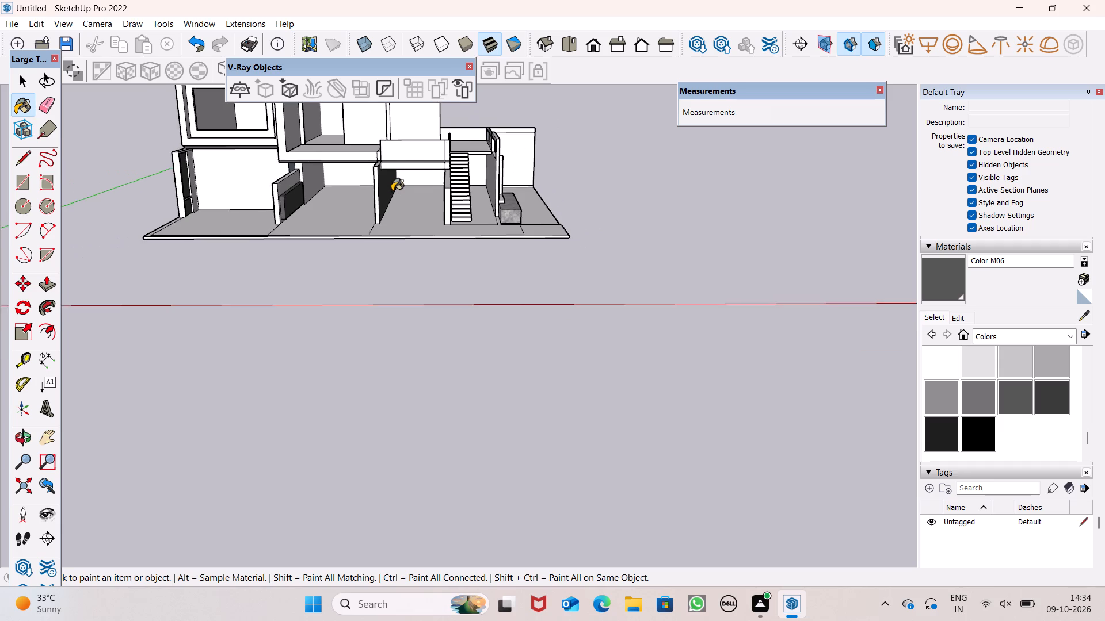
scroll(392, 191, "down", 3)
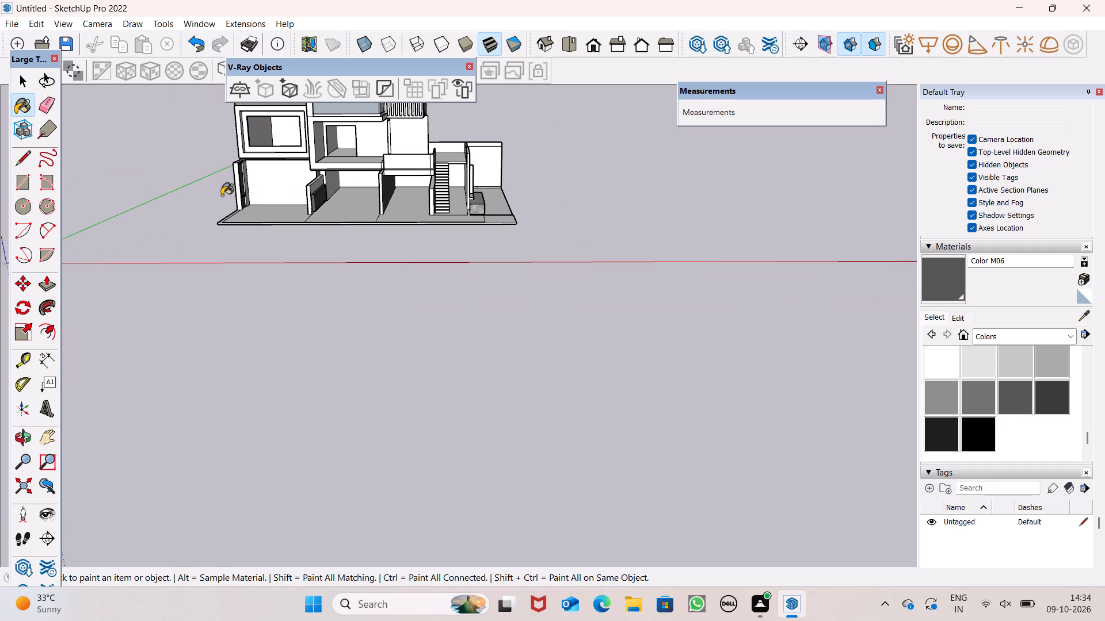
middle_click_drag(222, 195, 224, 209)
scroll(222, 195, "up", 1)
scroll(256, 109, "up", 7)
scroll(211, 127, "up", 6)
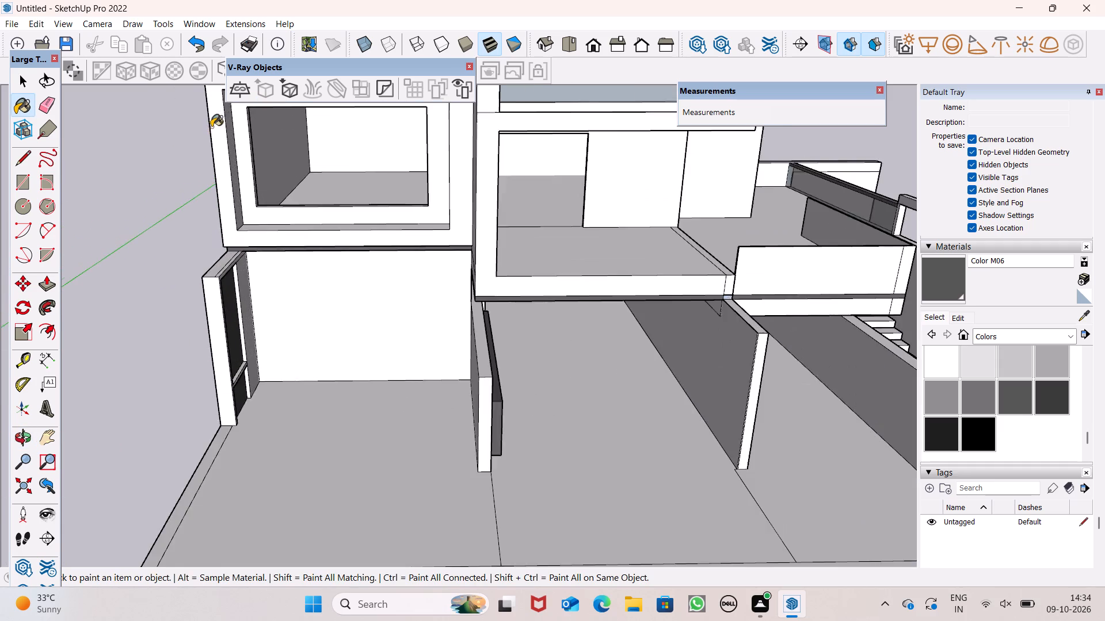
middle_click_drag(220, 136, 143, 187)
scroll(165, 147, "up", 7)
left_click(214, 154)
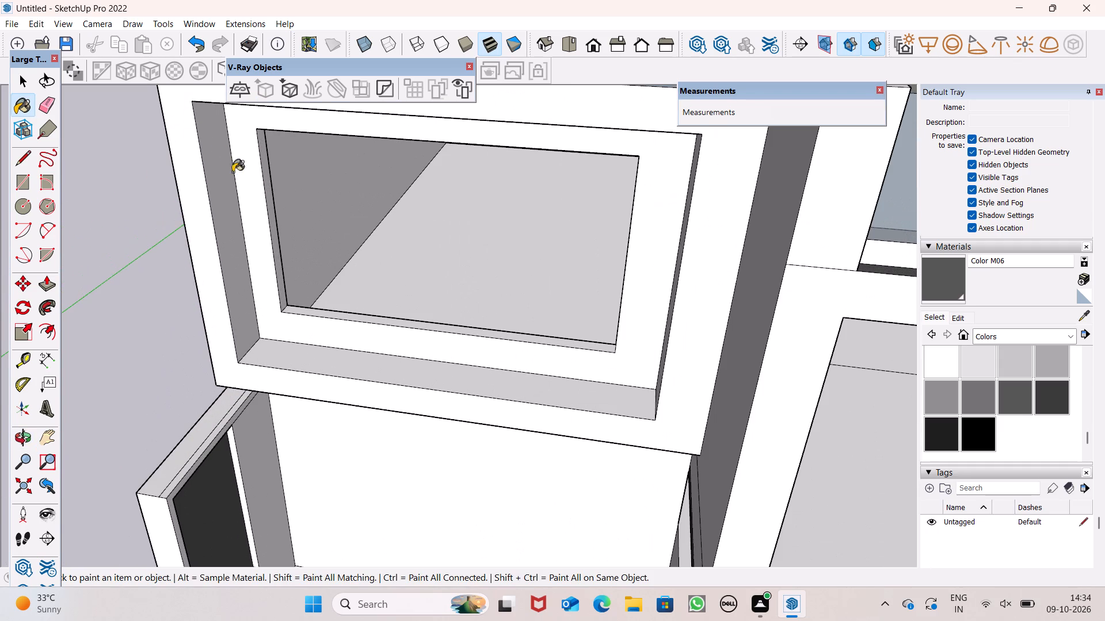
scroll(272, 274, "up", 1)
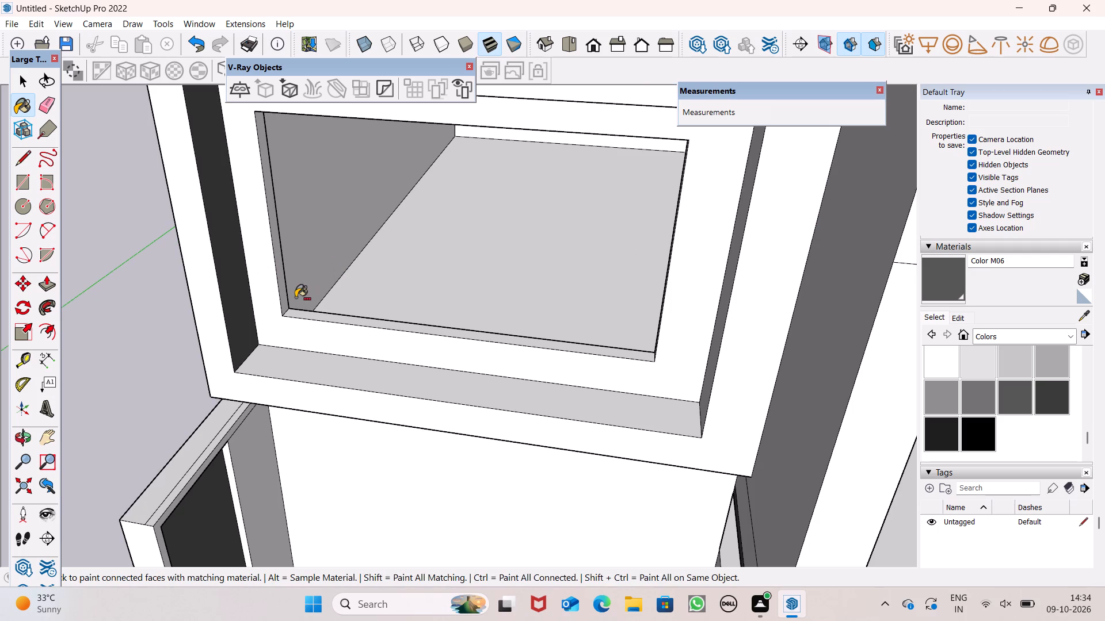
key("ctrl+z")
left_click(272, 285)
Examine the first-floor window surround, the adjoining balcony bay and the whole front facade from several angles.
scroll(304, 271, "down", 5)
middle_click_drag(370, 300, 386, 279)
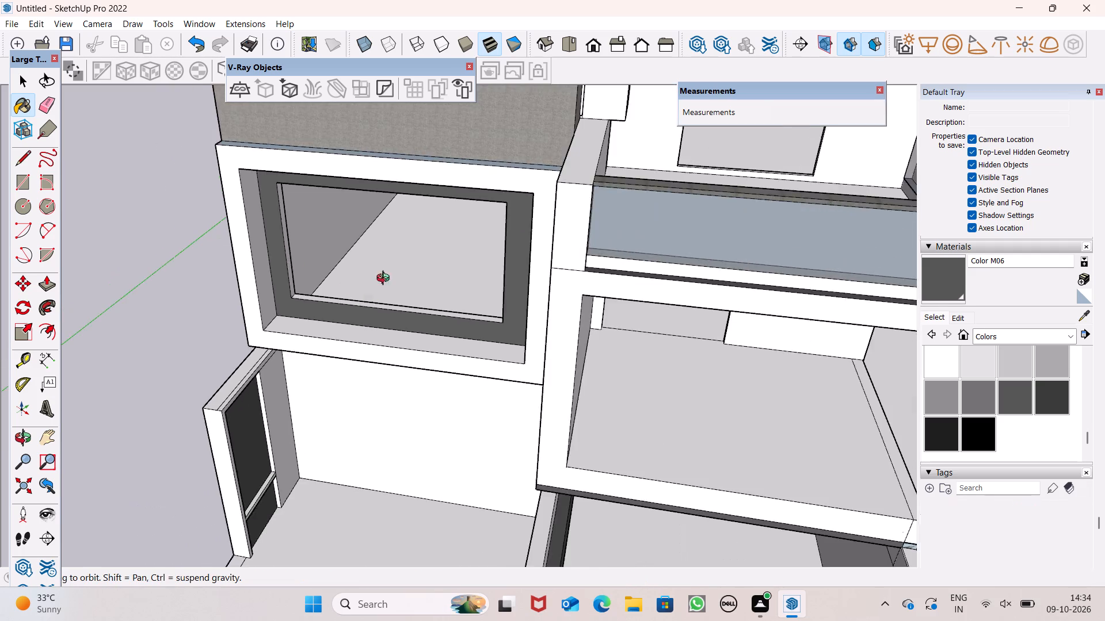
middle_click_drag(386, 279, 474, 185)
scroll(419, 177, "up", 1)
scroll(566, 255, "down", 4)
middle_click_drag(565, 274, 623, 274)
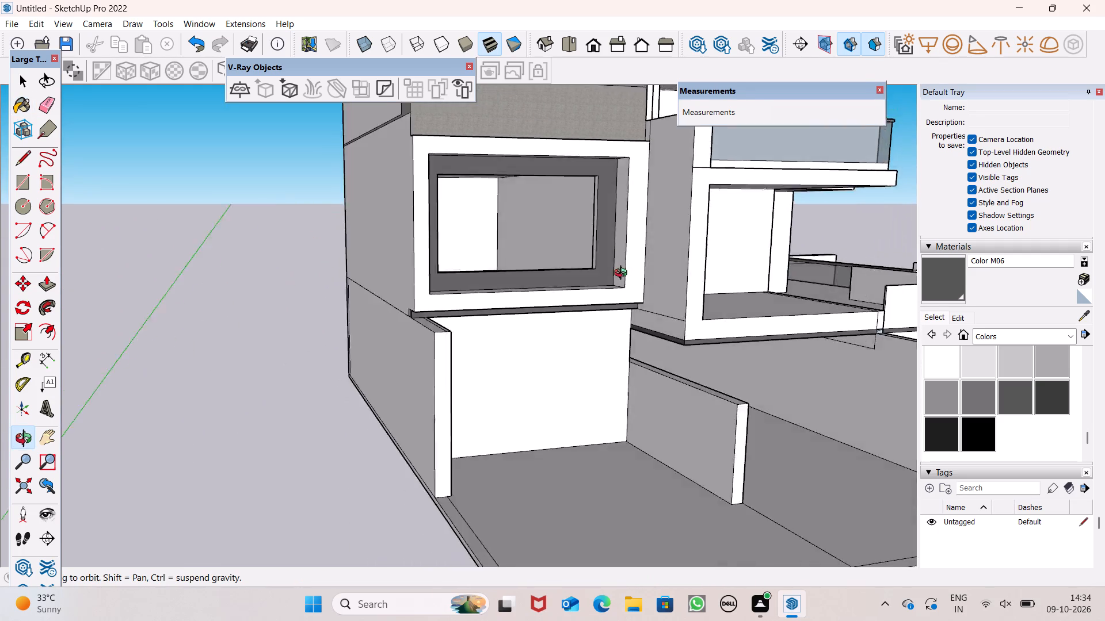
middle_click_drag(623, 274, 677, 183)
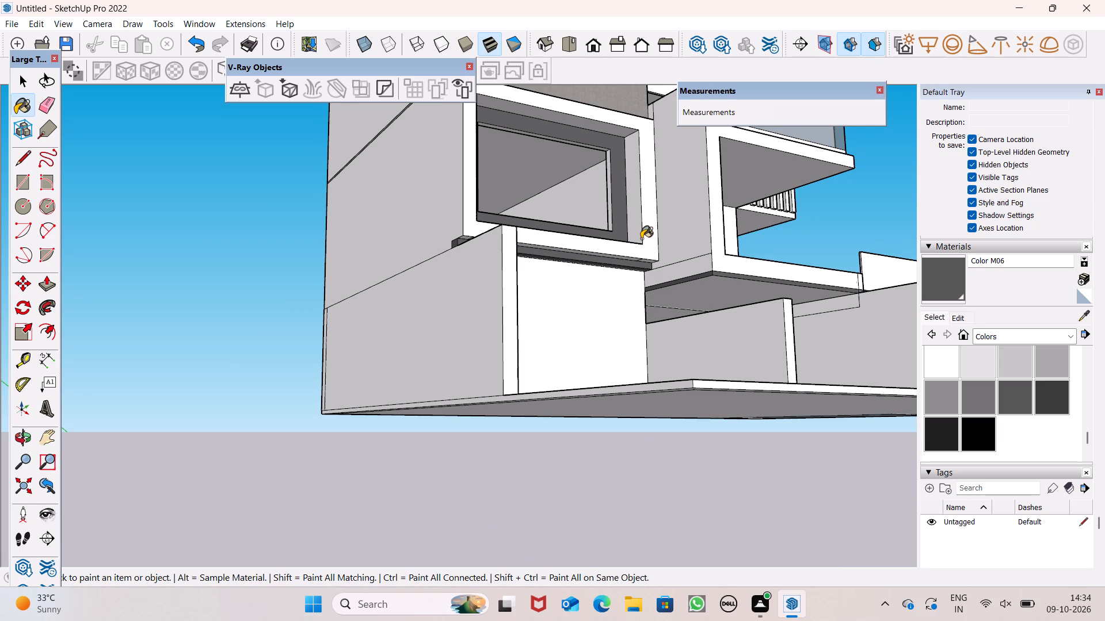
scroll(641, 245, "down", 4)
scroll(622, 277, "up", 1)
middle_click_drag(622, 277, 479, 382)
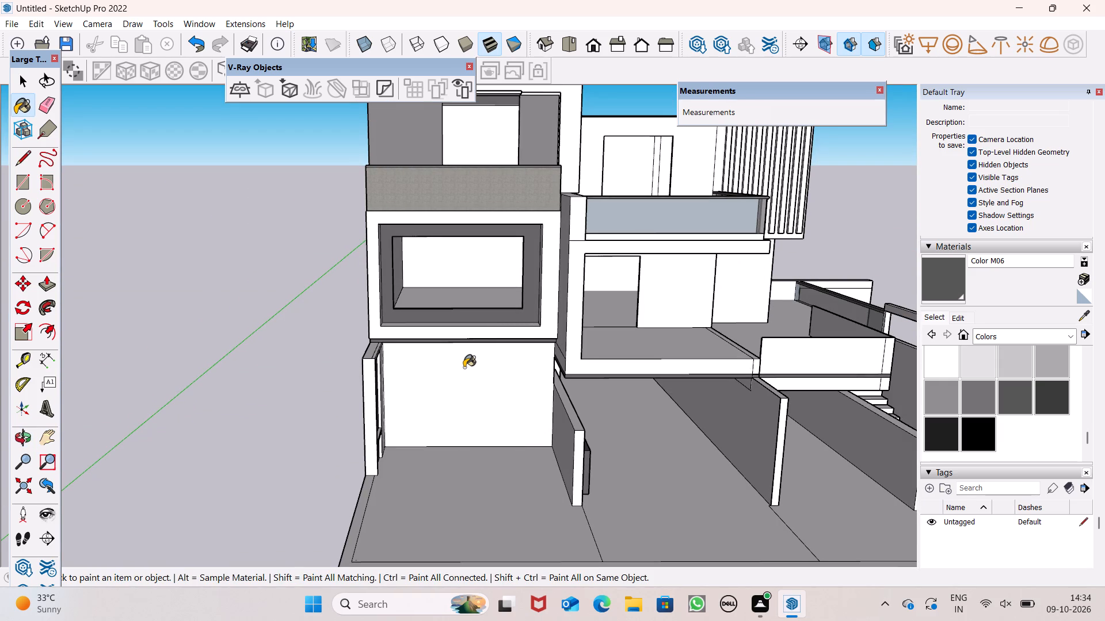
middle_click_drag(513, 337, 419, 398)
scroll(616, 347, "up", 5)
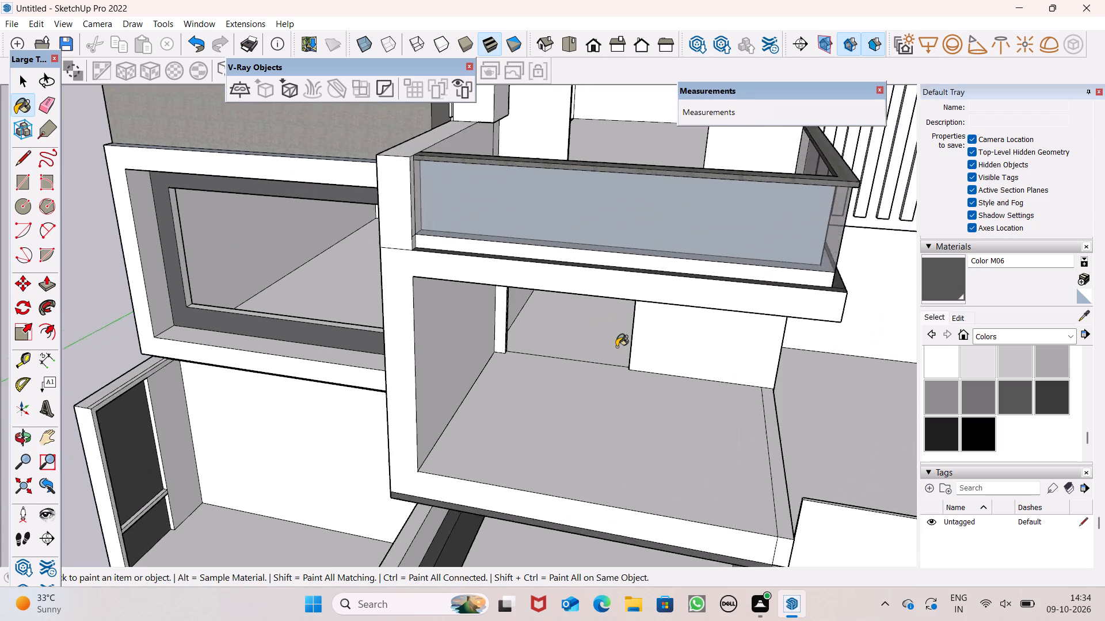
scroll(616, 347, "up", 1)
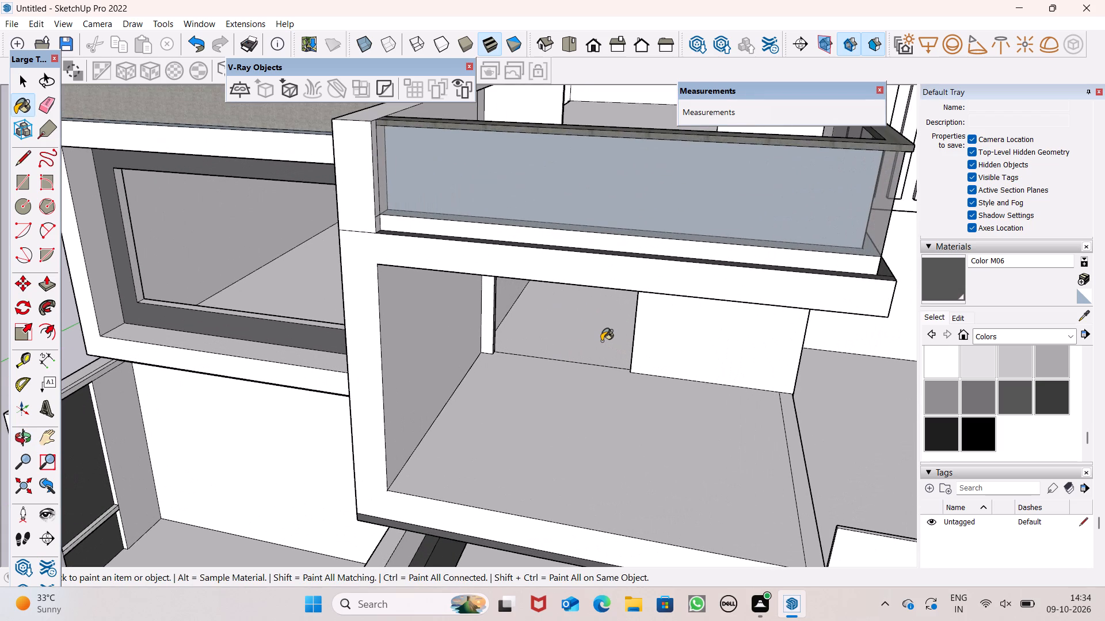
scroll(561, 310, "down", 5)
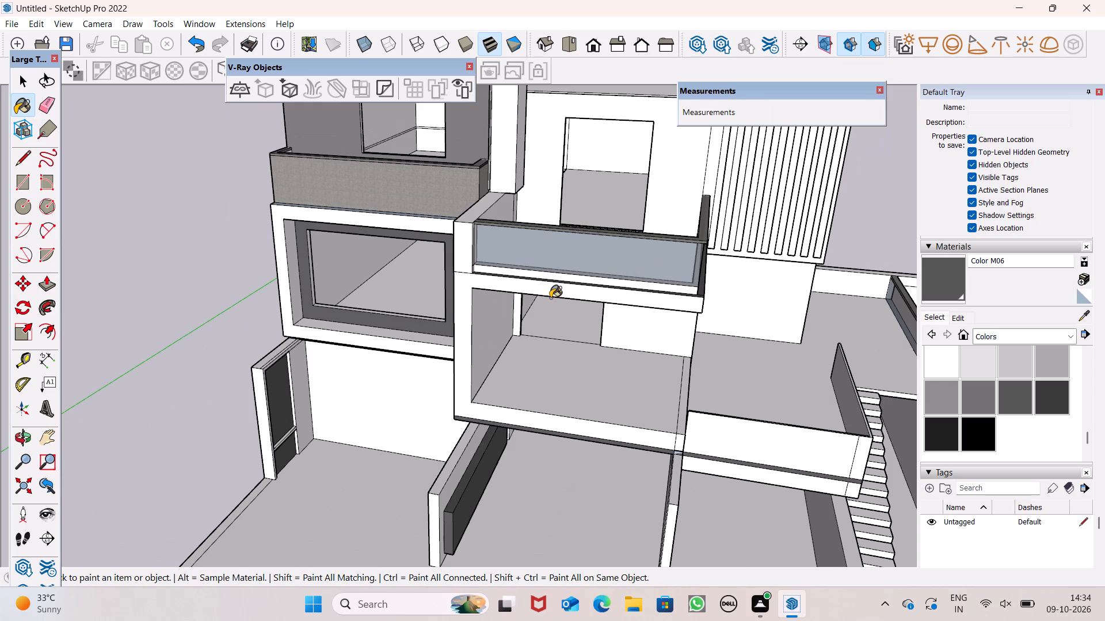
scroll(550, 297, "down", 12)
middle_click_drag(611, 329, 634, 250)
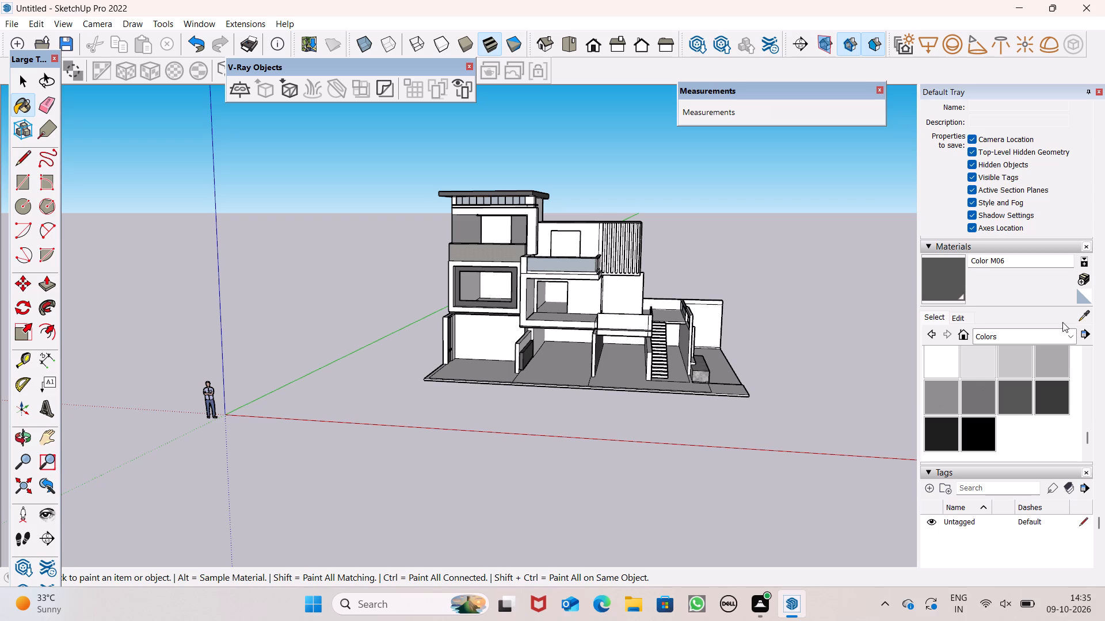
Paint the ground strip beside the staircase with Grass Light Green from the Landscaping, Fencing and Vegetation collection.
left_click(1066, 342)
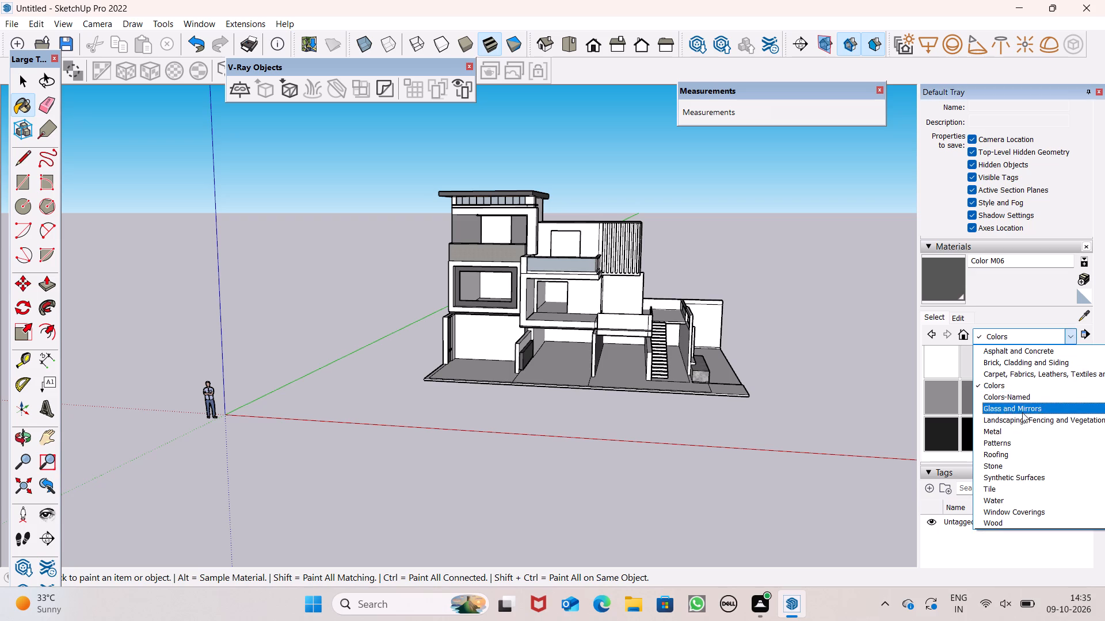
left_click(1000, 420)
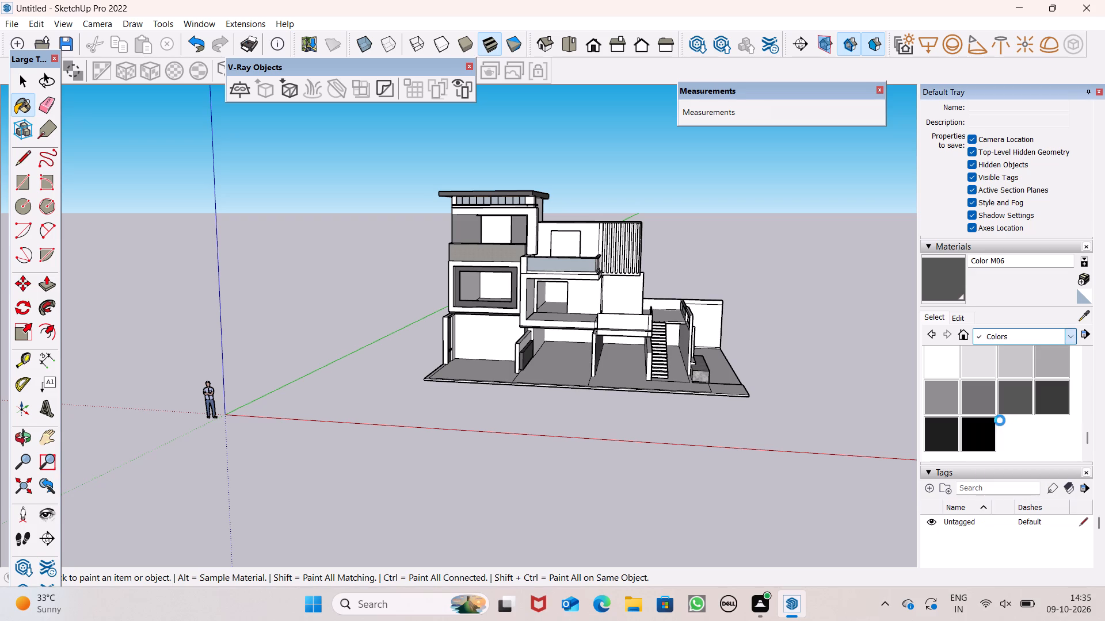
scroll(1034, 420, "down", 2)
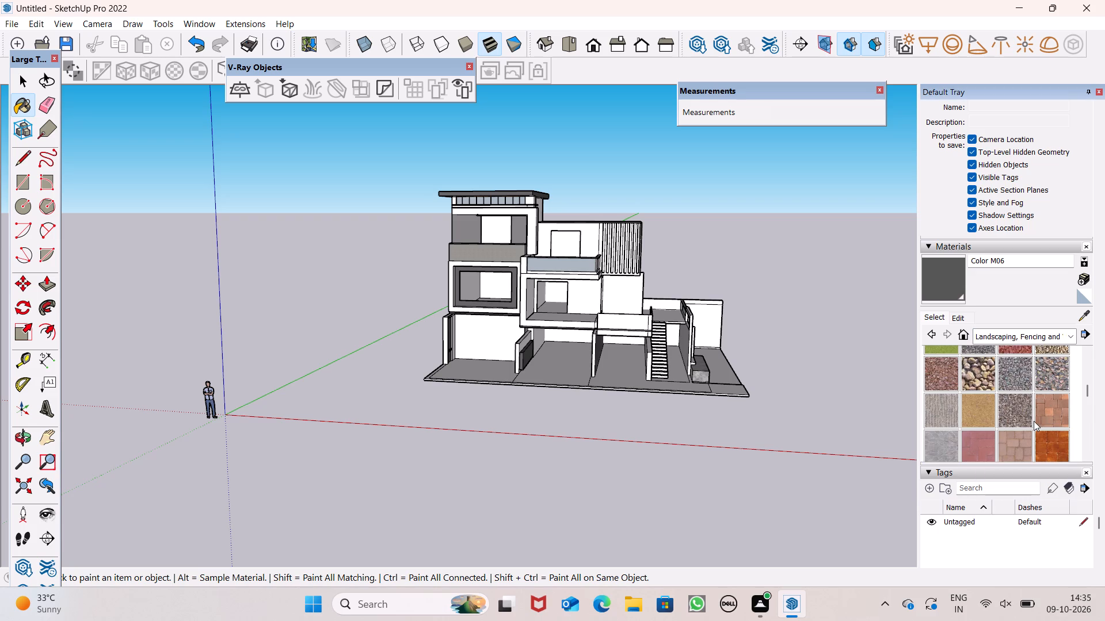
scroll(1034, 421, "up", 1)
left_click(940, 407)
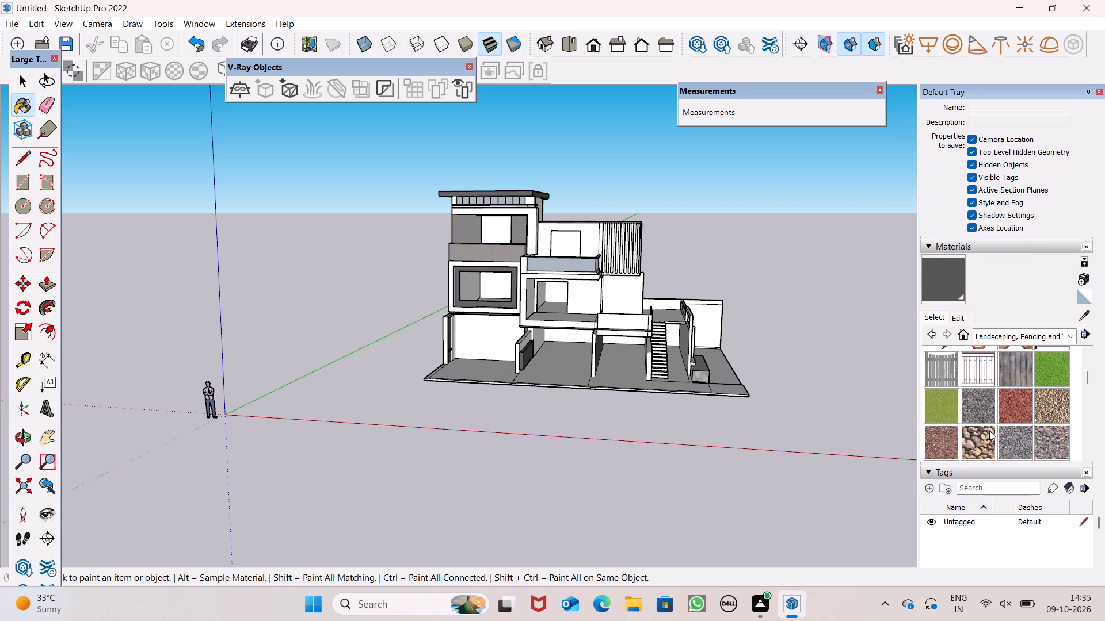
scroll(704, 348, "up", 10)
left_click(670, 390)
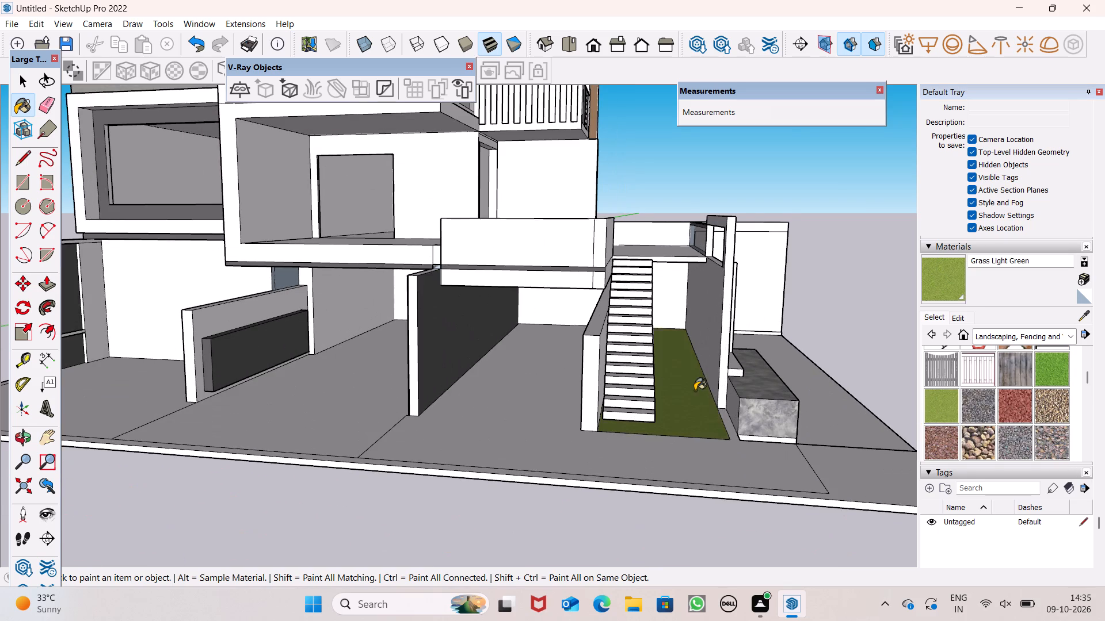
Paint the long narrow planter top above the marble panels, including its continuation towards the louvred panel, with Grass Dark Green.
scroll(696, 396, "up", 1)
middle_click_drag(698, 409, 625, 494)
scroll(702, 396, "down", 1)
middle_click_drag(722, 469, 680, 482)
scroll(678, 469, "up", 5)
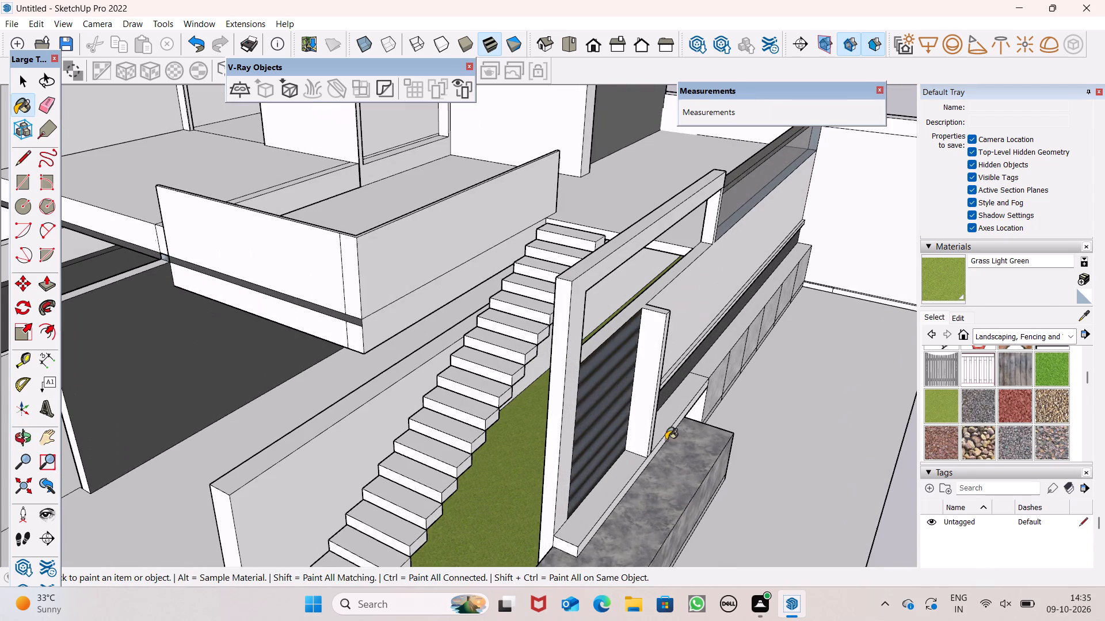
middle_click_drag(730, 410, 712, 434)
scroll(681, 447, "up", 1)
left_click(1062, 357)
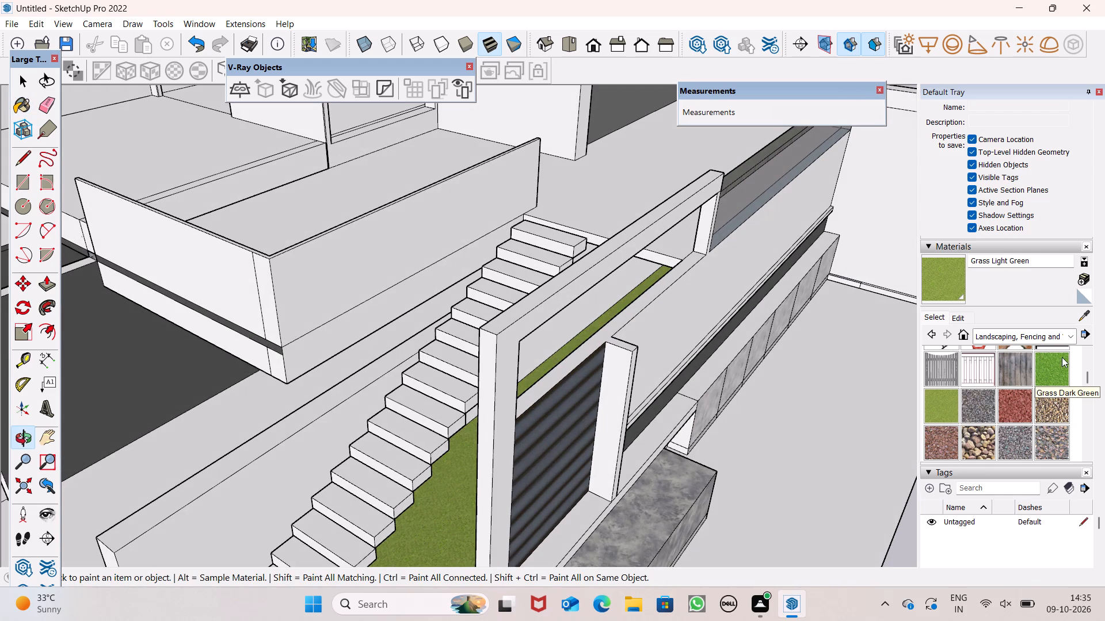
scroll(964, 367, "up", 1)
middle_click_drag(958, 370, 835, 423)
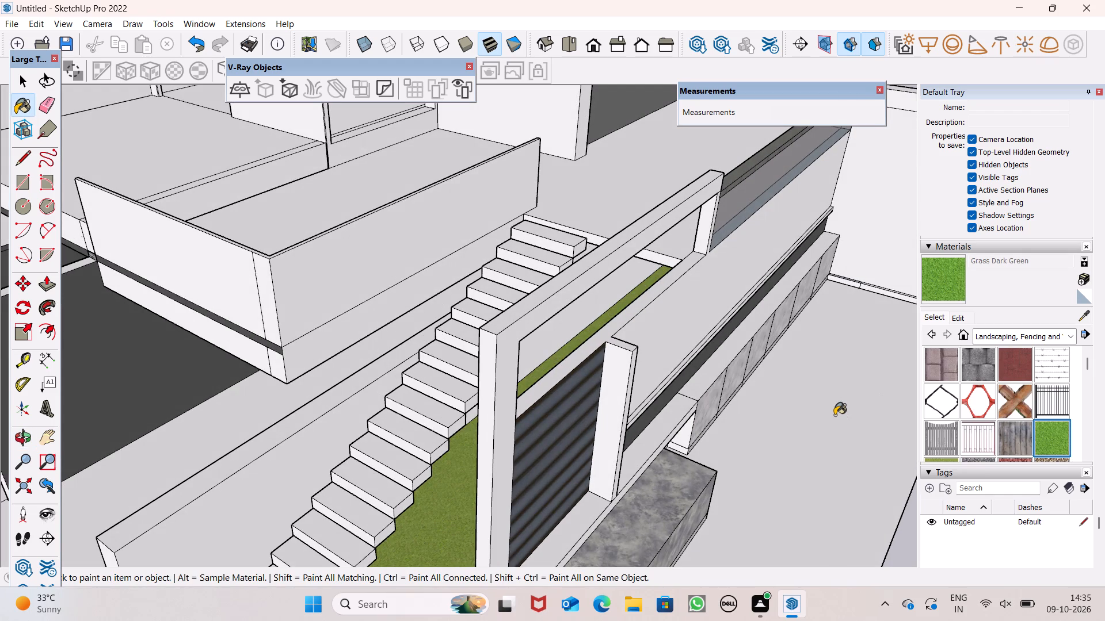
scroll(825, 418, "up", 1)
middle_click_drag(823, 418, 761, 444)
scroll(749, 444, "up", 3)
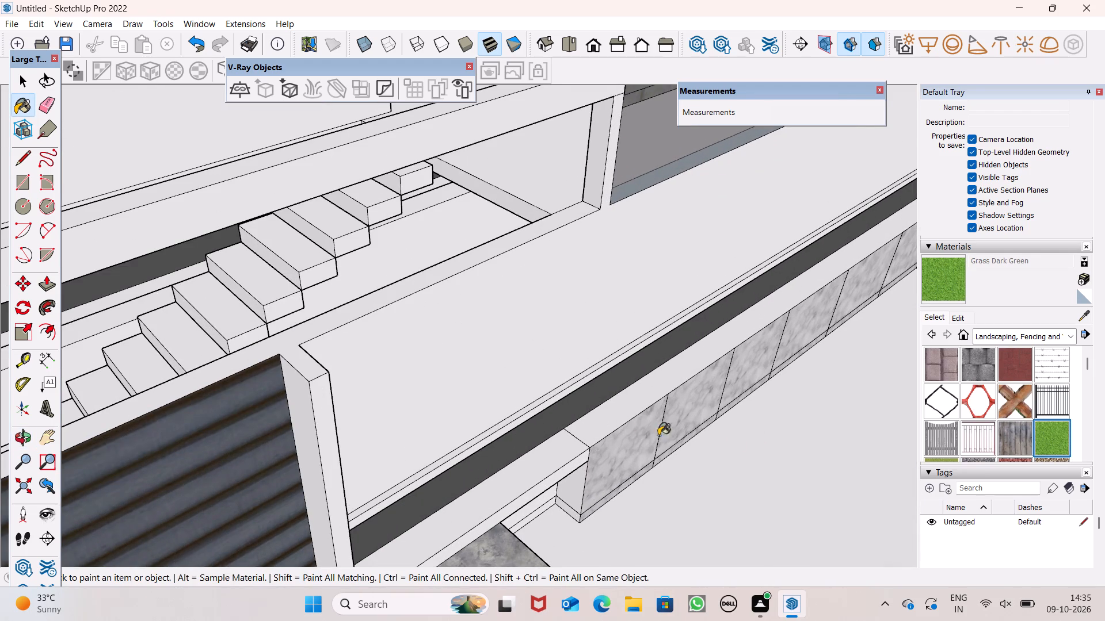
left_click(608, 415)
left_click(574, 437)
left_click(563, 440)
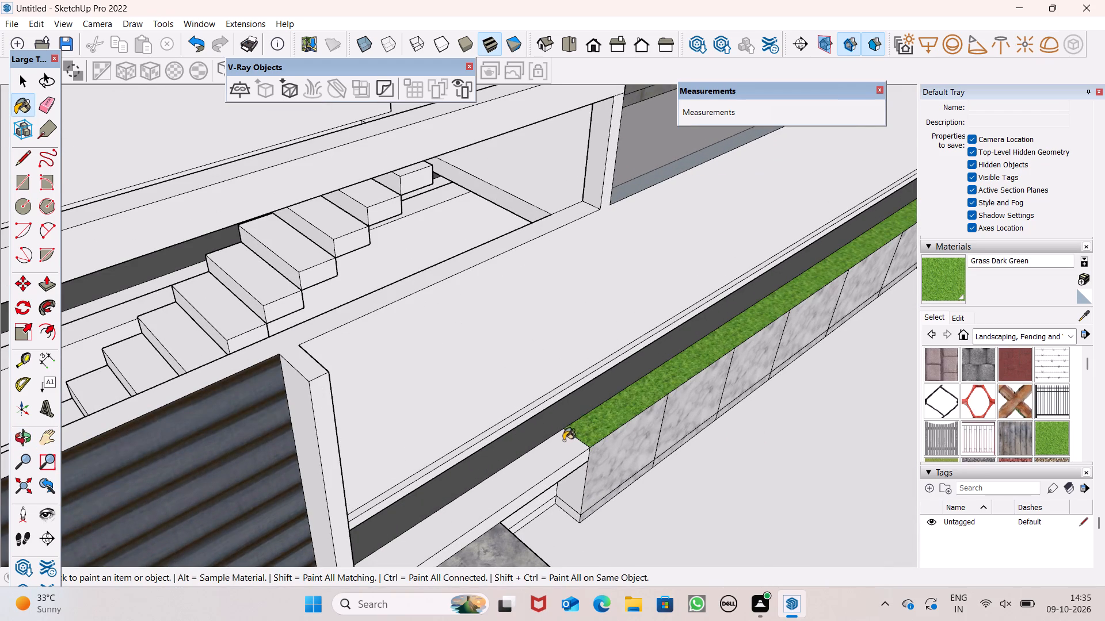
Erase the short edge dividing the long green planter strip where the marble panels begin.
scroll(696, 320, "down", 5)
middle_click_drag(752, 348, 697, 354)
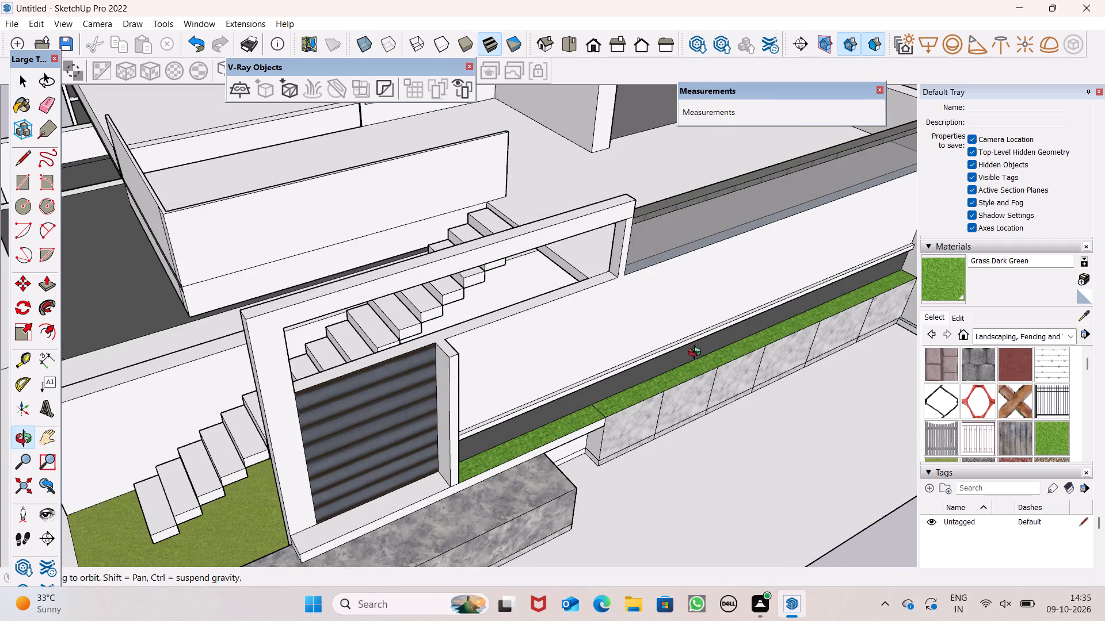
middle_click_drag(697, 354, 694, 354)
scroll(691, 354, "up", 1)
left_click(50, 93)
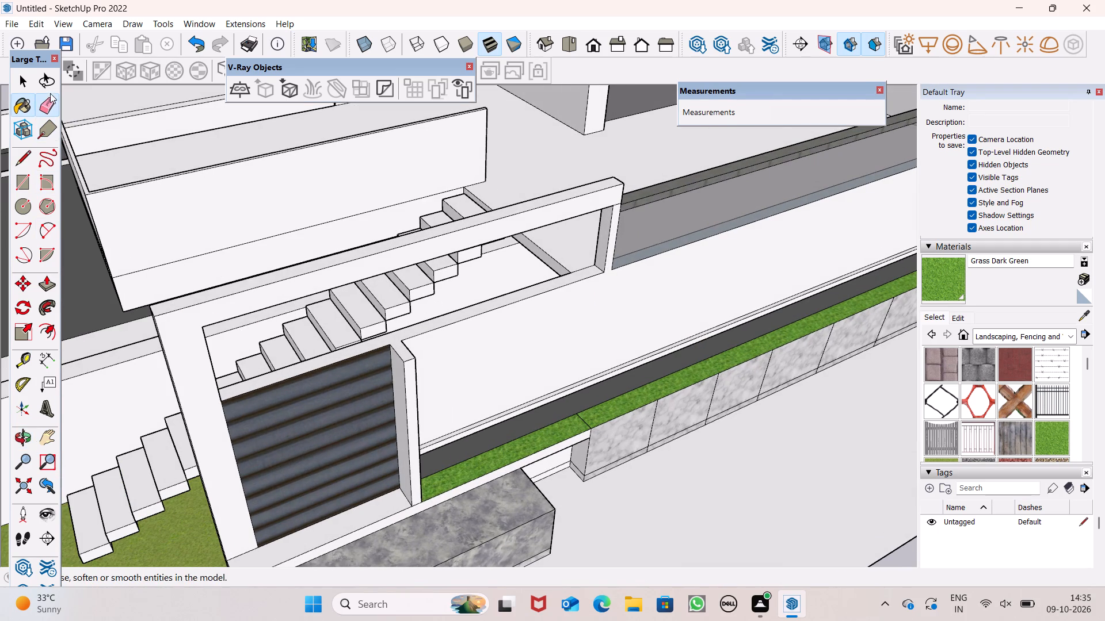
left_click(580, 415)
Paint the ledge in front of the louvred metal panel, above the grey stone block, with Grass Dark Green.
scroll(632, 352, "down", 5)
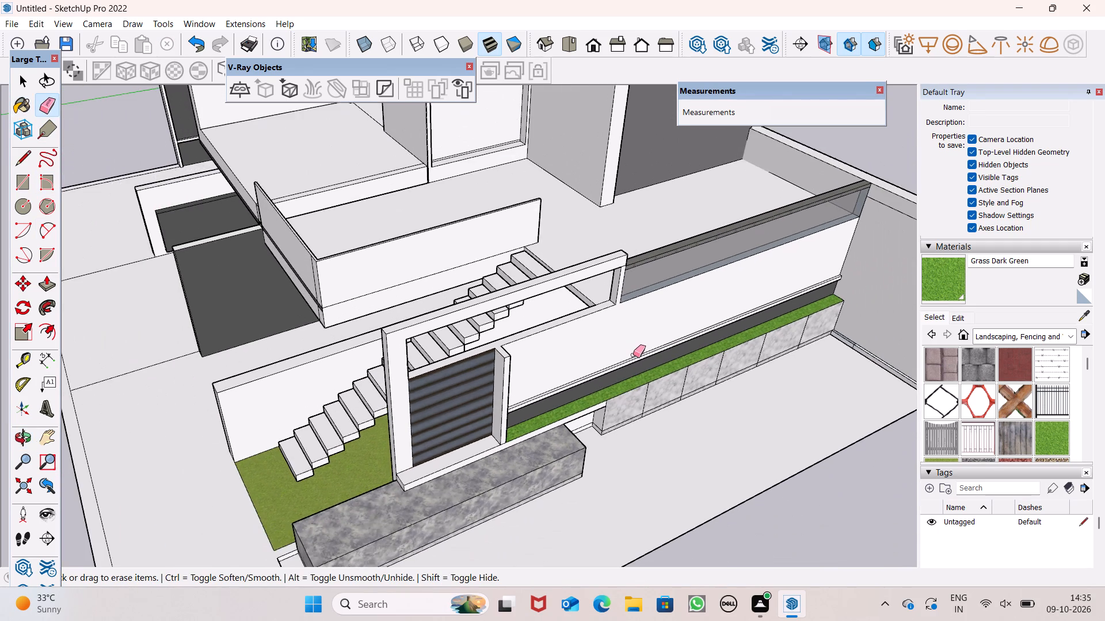
scroll(652, 362, "down", 2)
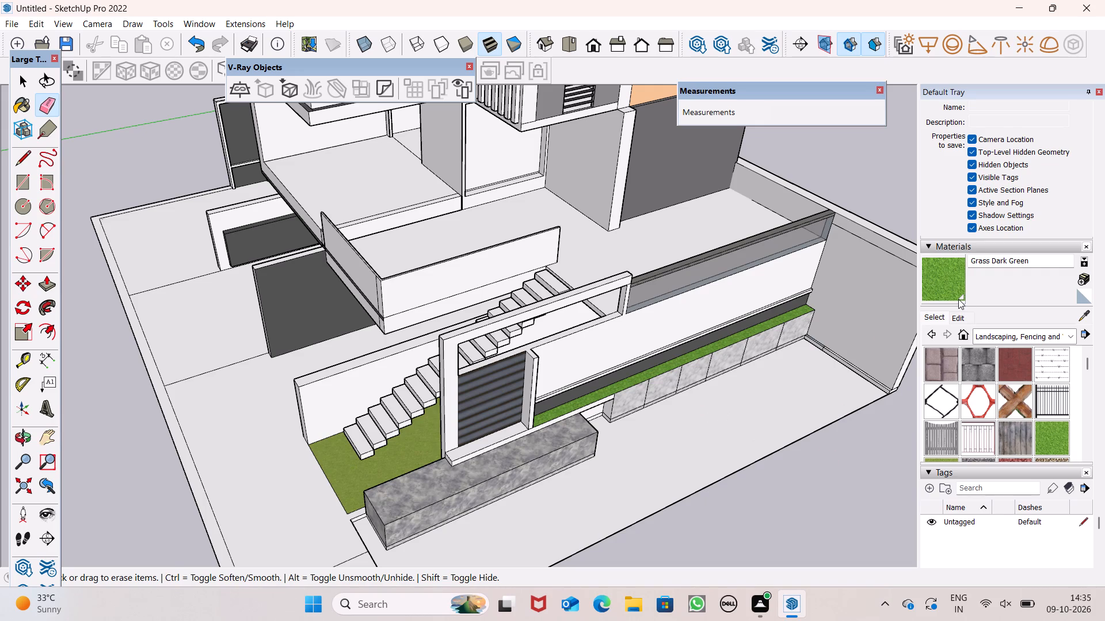
left_click(954, 294)
left_click(512, 428)
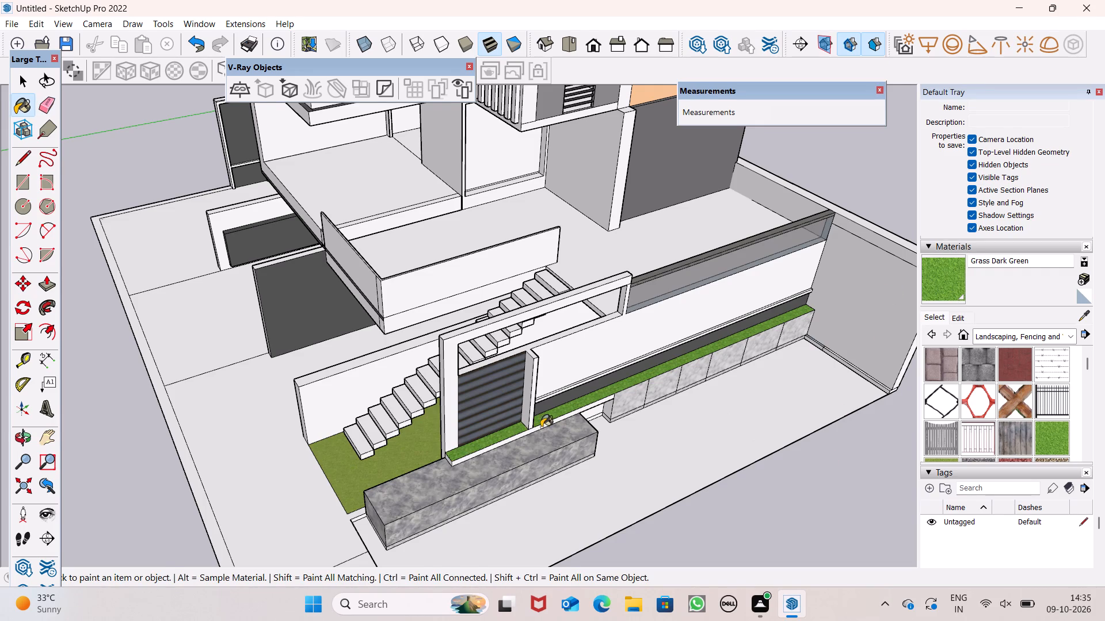
Paint the floor of the open first-floor bay with Wood Floor Parquet from the Wood collection.
middle_click_drag(552, 437, 582, 384)
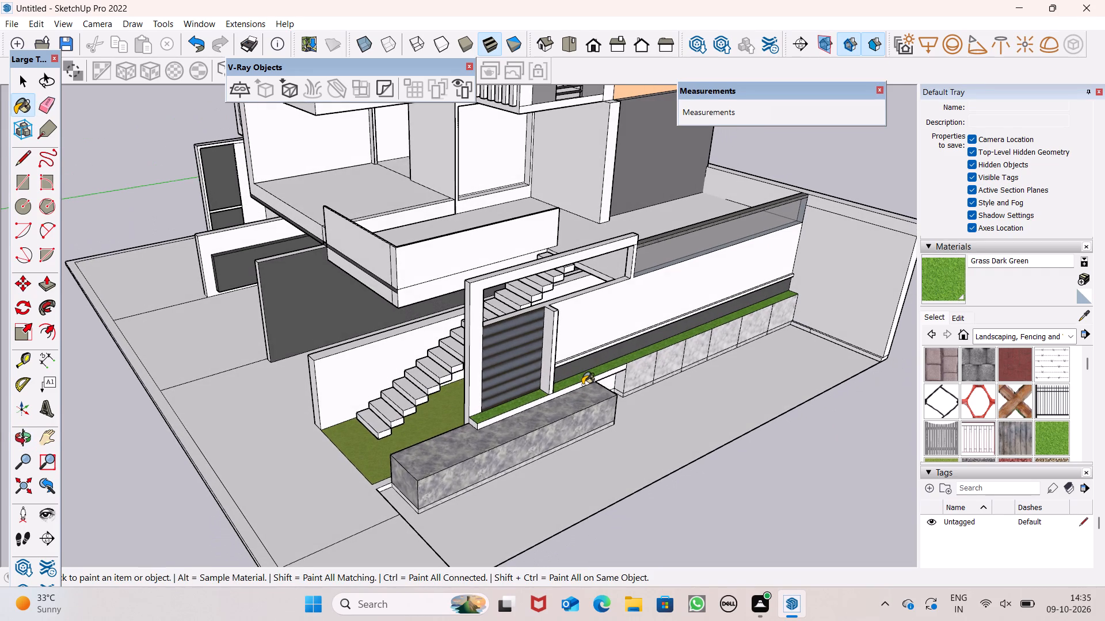
scroll(649, 378, "down", 3)
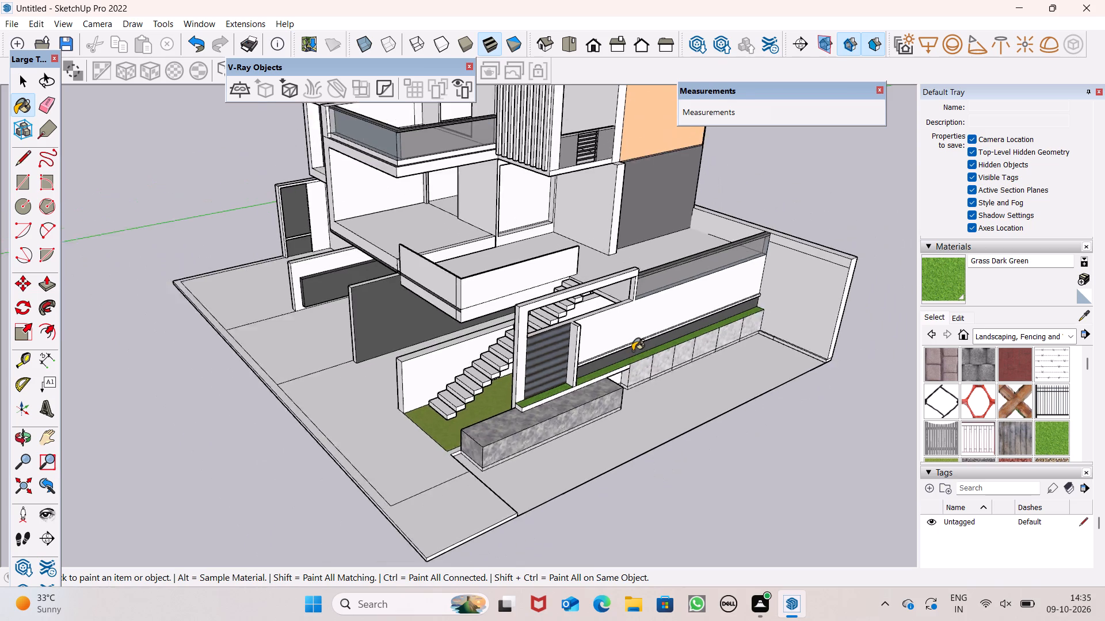
scroll(632, 351, "down", 2)
middle_click_drag(613, 388, 854, 370)
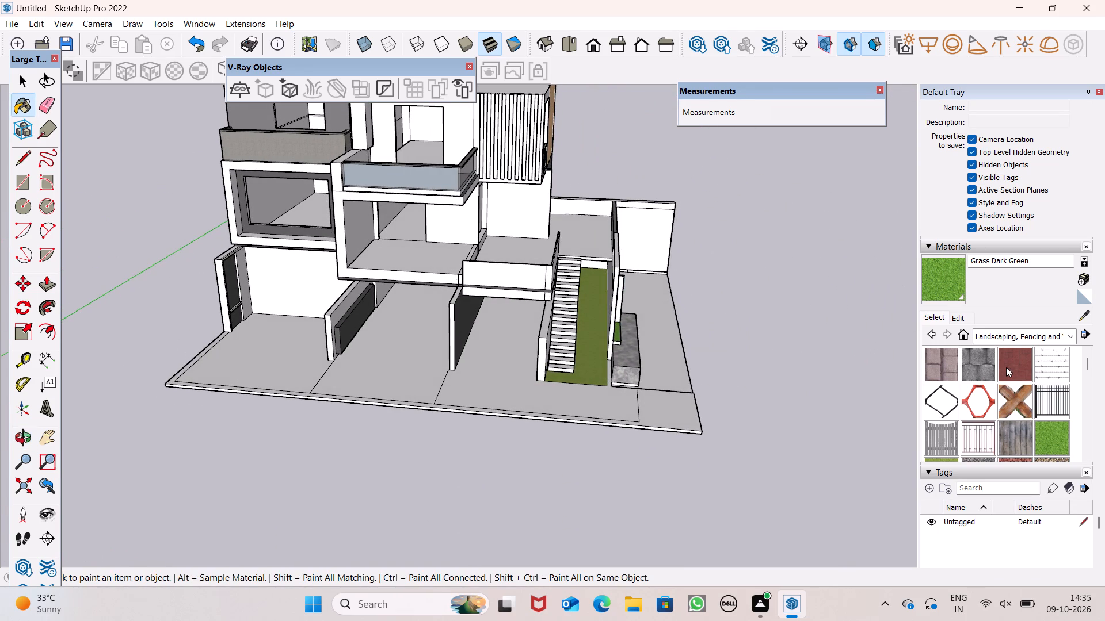
left_click(1066, 341)
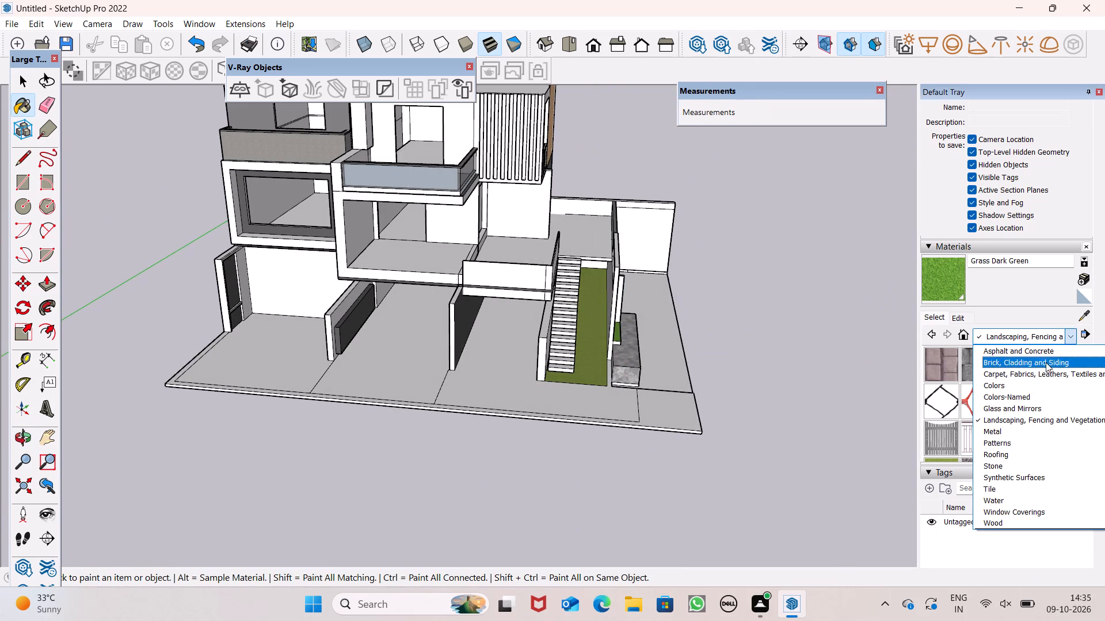
left_click(978, 528)
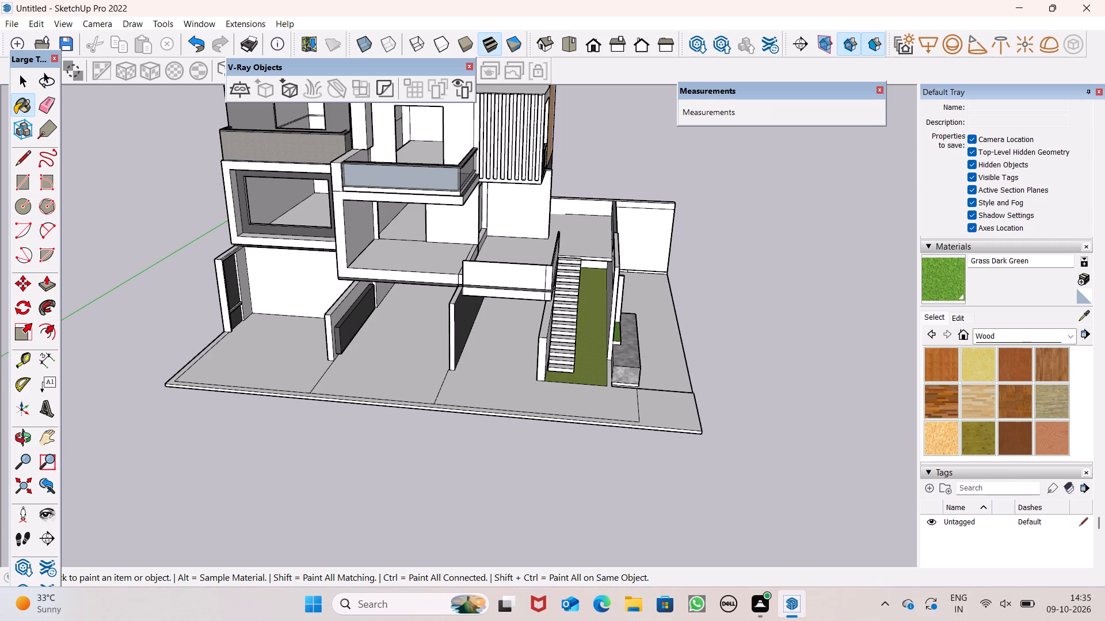
left_click(1016, 401)
scroll(561, 274, "up", 4)
scroll(544, 264, "down", 1)
scroll(544, 264, "up", 2)
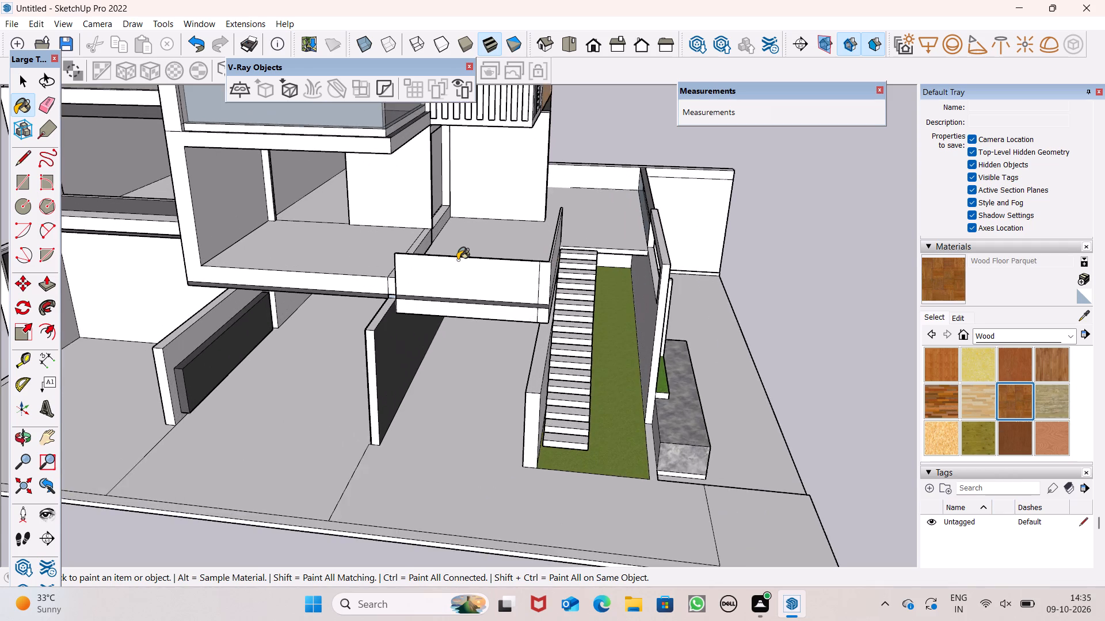
scroll(458, 259, "up", 1)
left_click(361, 232)
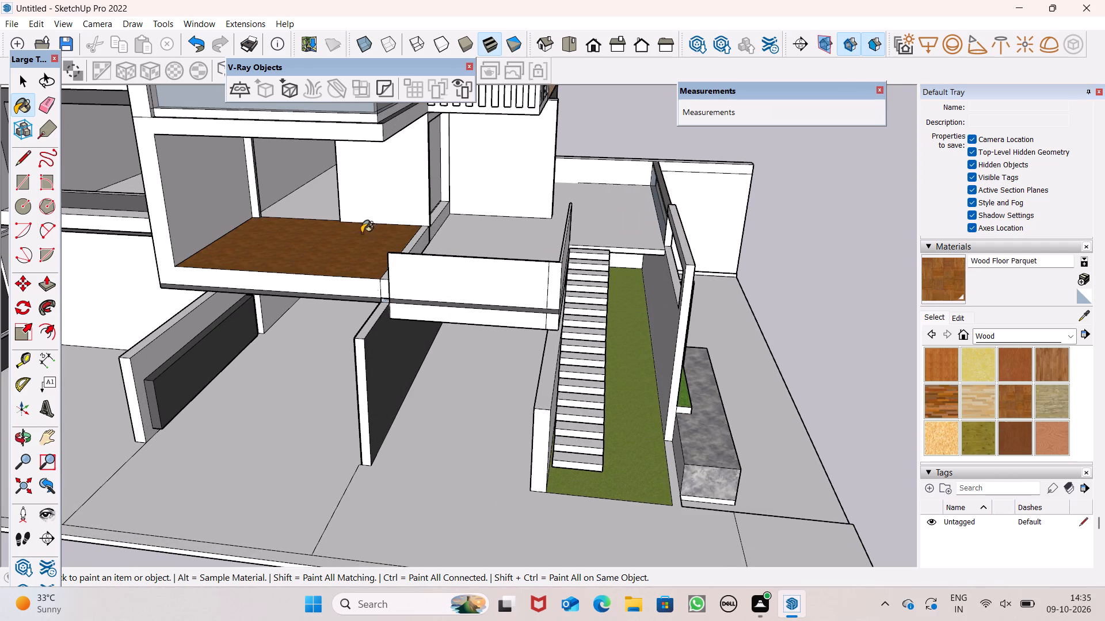
Paint the back wall and inner side wall of the open first-floor bay with Wood Floor Parquet.
left_click(386, 188)
middle_click_drag(429, 242, 438, 225)
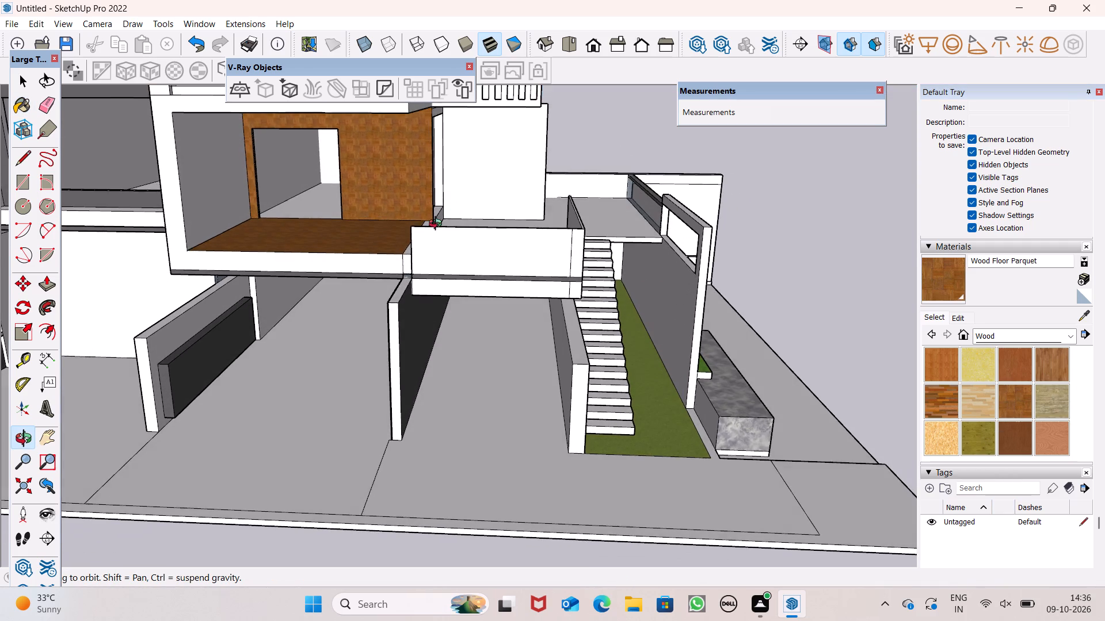
middle_click_drag(438, 225, 284, 271)
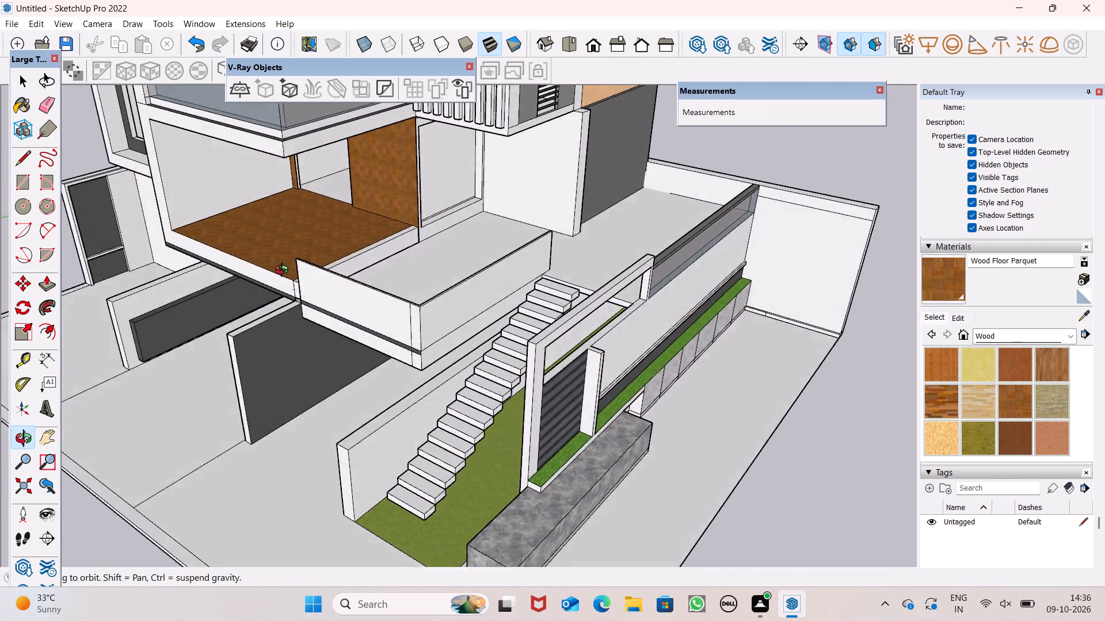
middle_click_drag(284, 271, 338, 267)
scroll(306, 252, "up", 3)
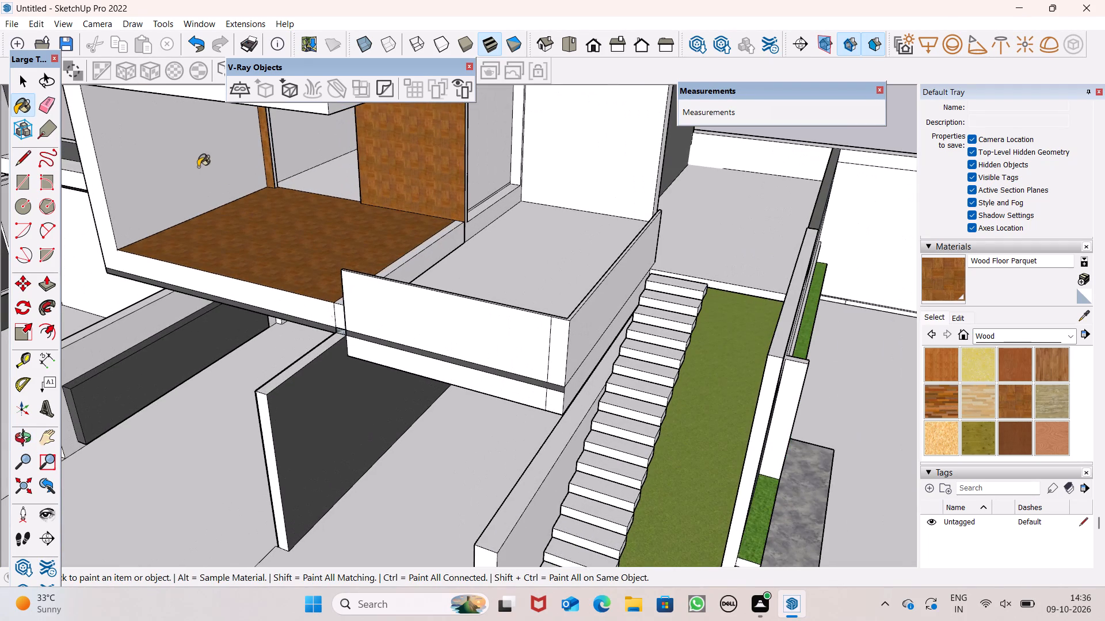
left_click(198, 166)
Paint the wall around the opening behind the glass-railed balcony and the balcony's low side wall faces with Wood Floor Parquet.
scroll(329, 235, "down", 3)
scroll(356, 266, "up", 1)
scroll(374, 275, "down", 1)
scroll(374, 275, "up", 1)
scroll(374, 275, "down", 11)
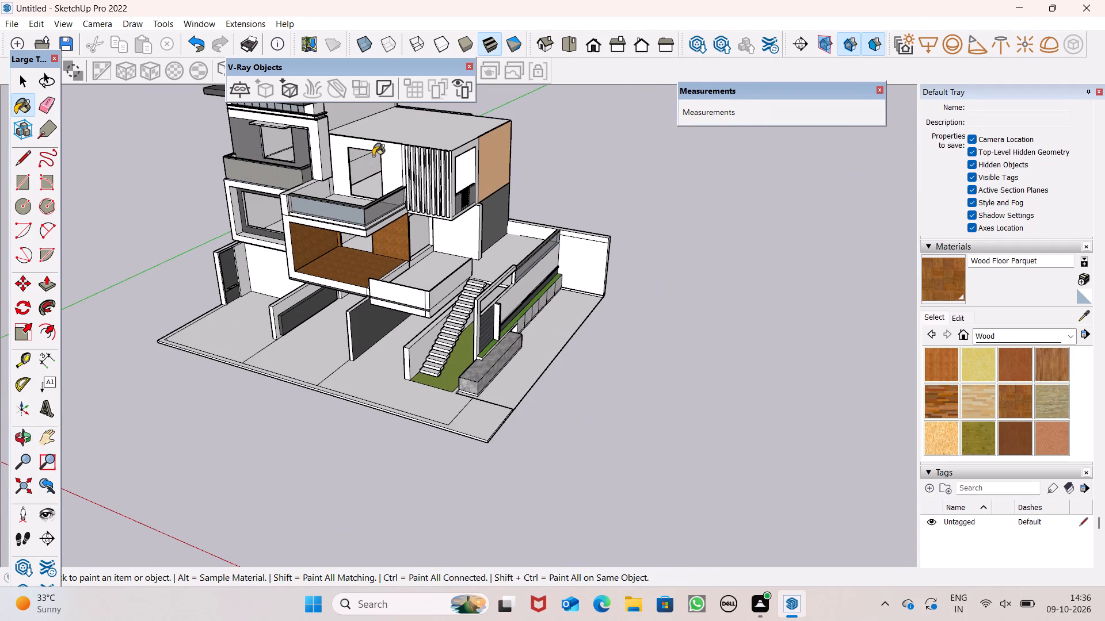
scroll(377, 148, "up", 3)
scroll(373, 148, "down", 1)
scroll(373, 148, "up", 3)
scroll(367, 153, "down", 1)
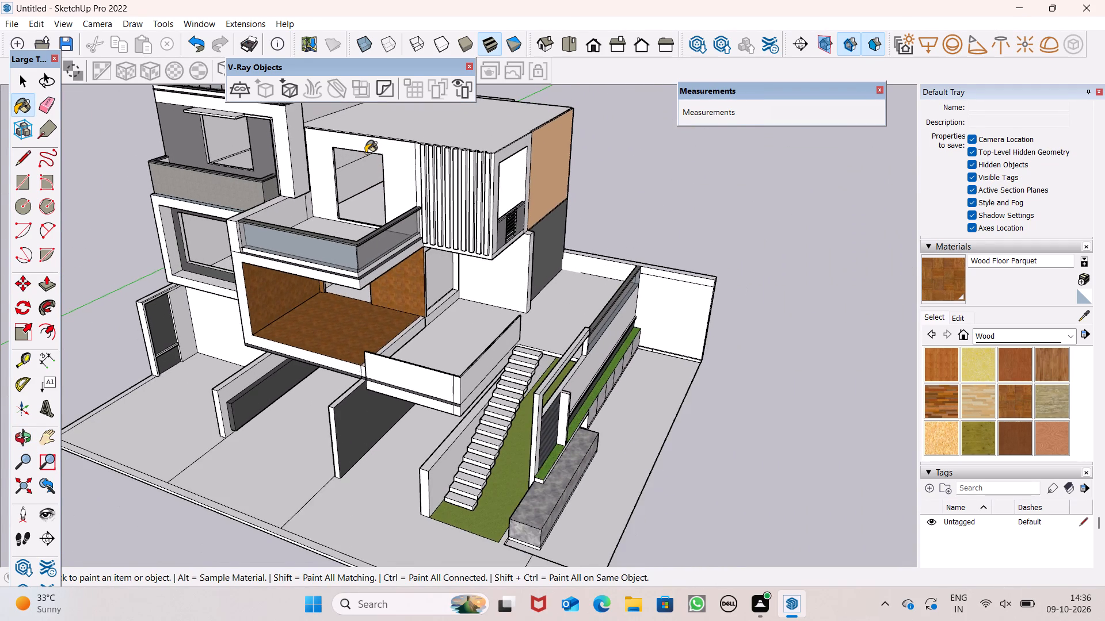
scroll(363, 166, "up", 7)
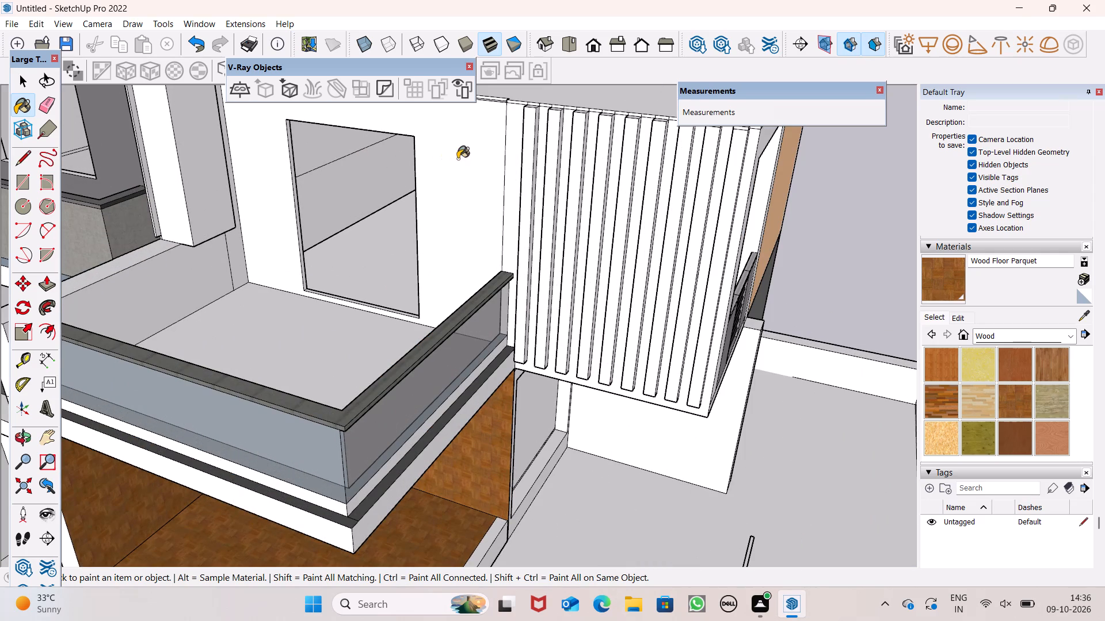
left_click(458, 158)
left_click(216, 279)
left_click(234, 258)
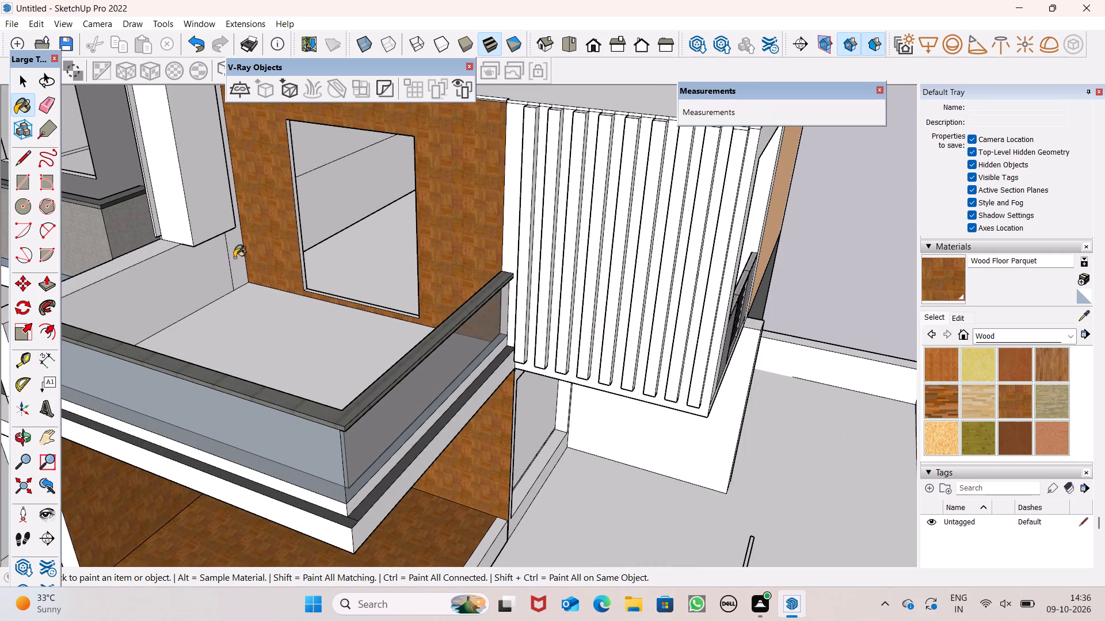
Examine the wood-finished balcony bays and the whole house from the front and the staircase side.
scroll(304, 241, "down", 3)
scroll(399, 259, "down", 1)
middle_click_drag(422, 304, 474, 258)
scroll(473, 259, "up", 1)
scroll(472, 254, "down", 3)
scroll(517, 275, "down", 7)
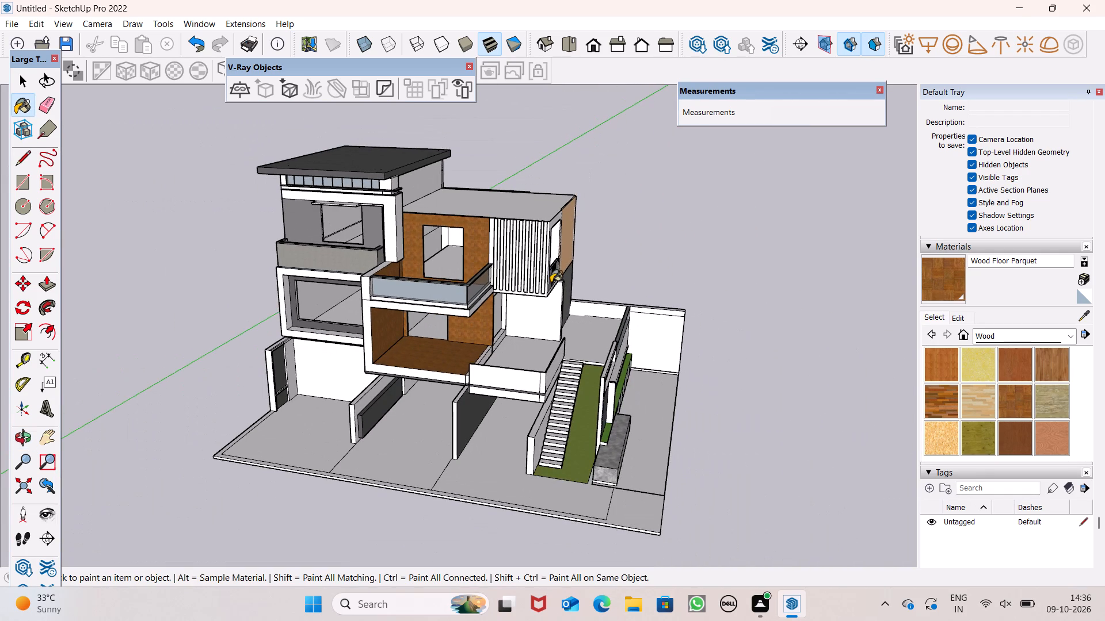
scroll(555, 293, "down", 3)
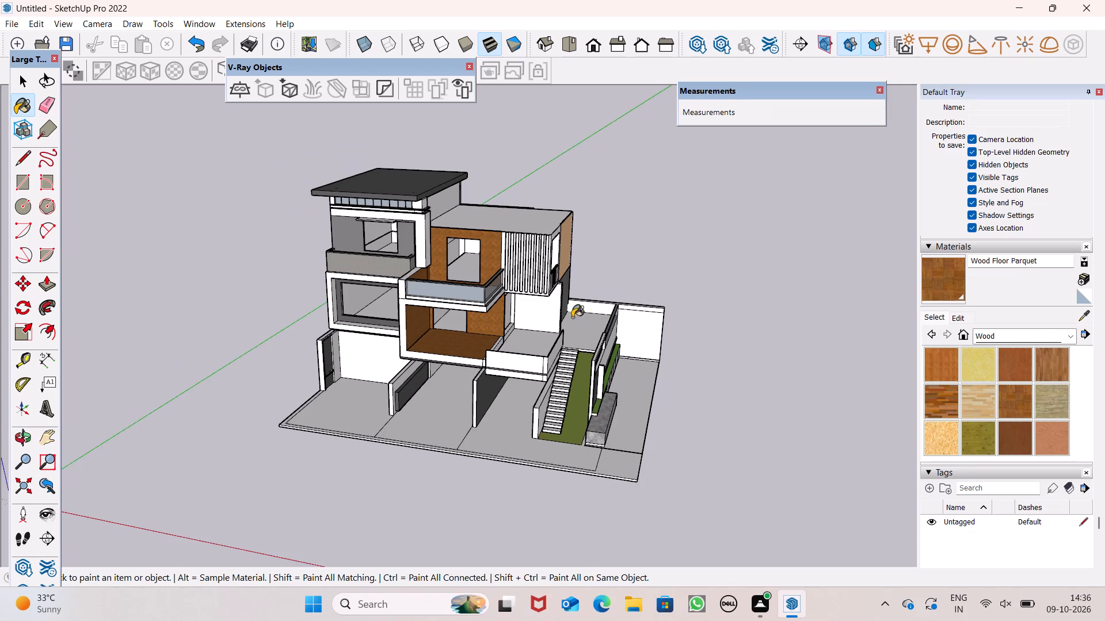
middle_click_drag(572, 319, 647, 320)
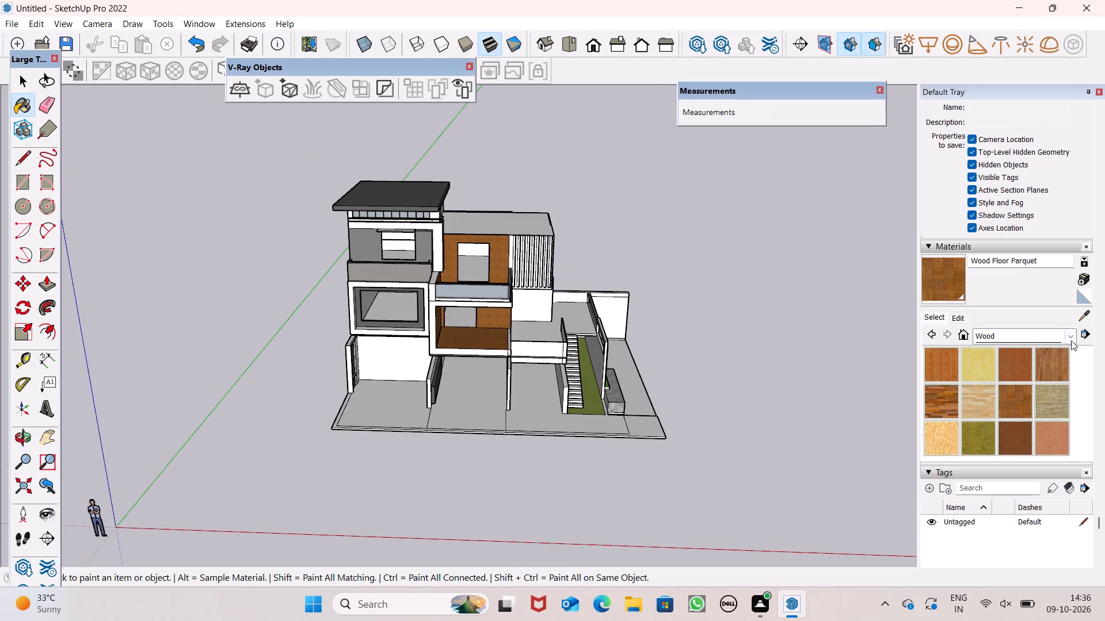
Paint the ground-floor back wall below the framed first-floor window with Stone Coursed Rough from the Brick, Cladding and Siding collection.
left_click(1071, 340)
left_click(1049, 361)
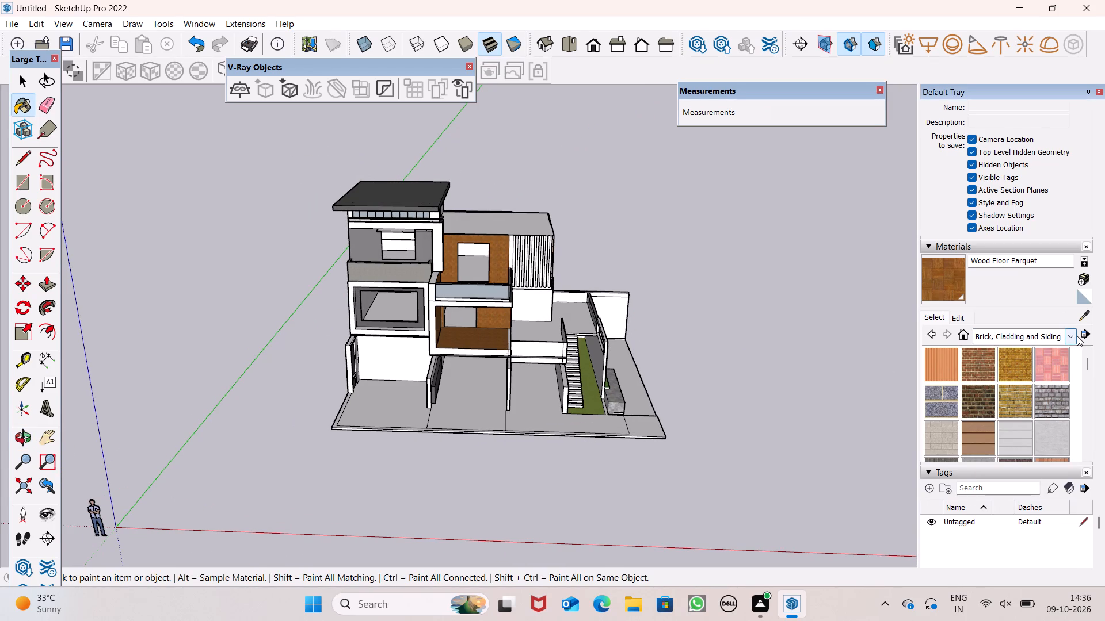
left_click(1077, 336)
left_click(1062, 340)
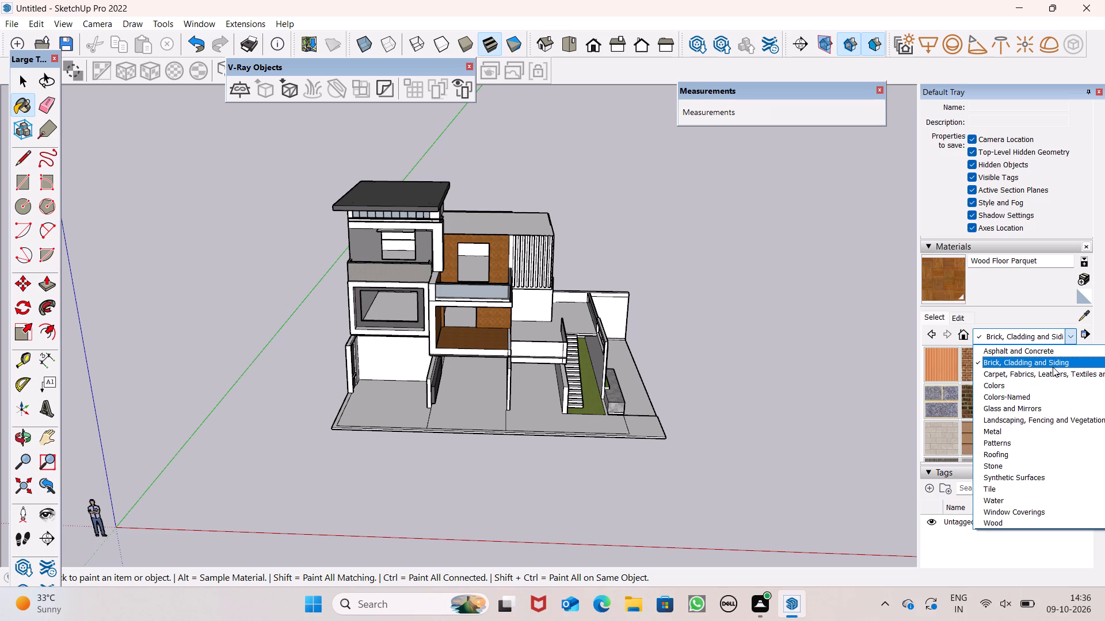
left_click(1053, 366)
scroll(1026, 405, "down", 2)
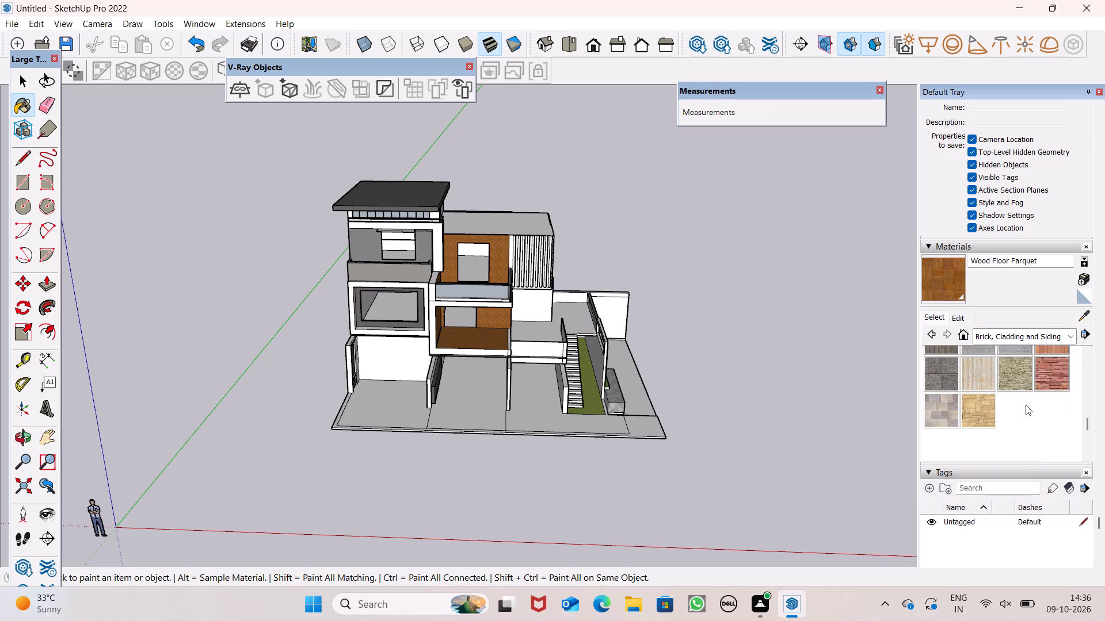
left_click(1020, 374)
scroll(768, 392, "up", 5)
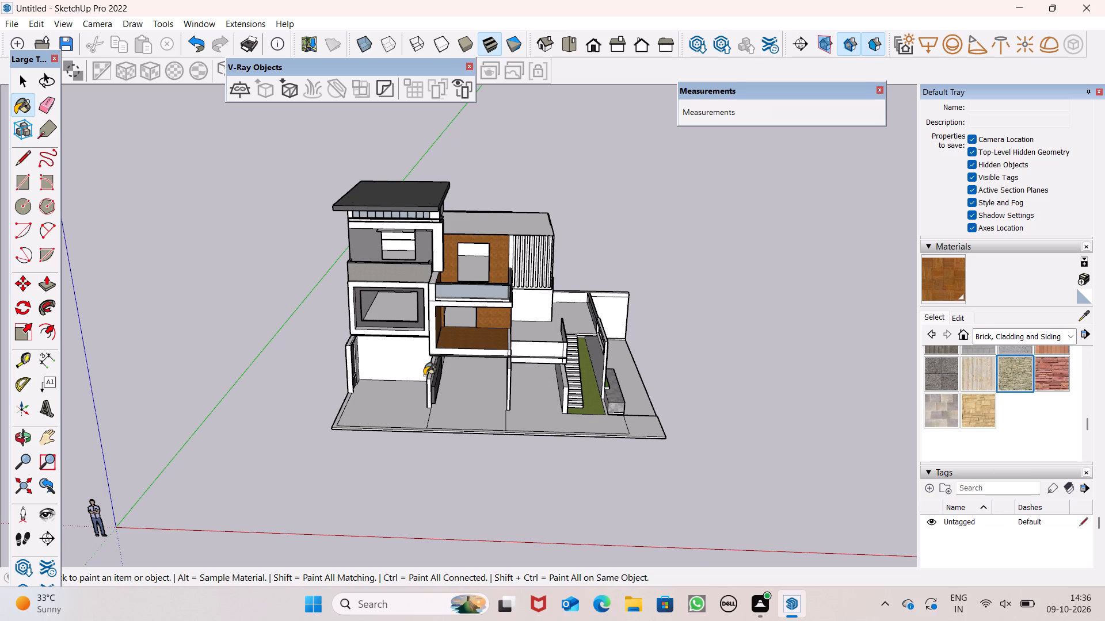
scroll(421, 372, "up", 6)
scroll(367, 366, "up", 4)
left_click(361, 354)
scroll(410, 350, "down", 4)
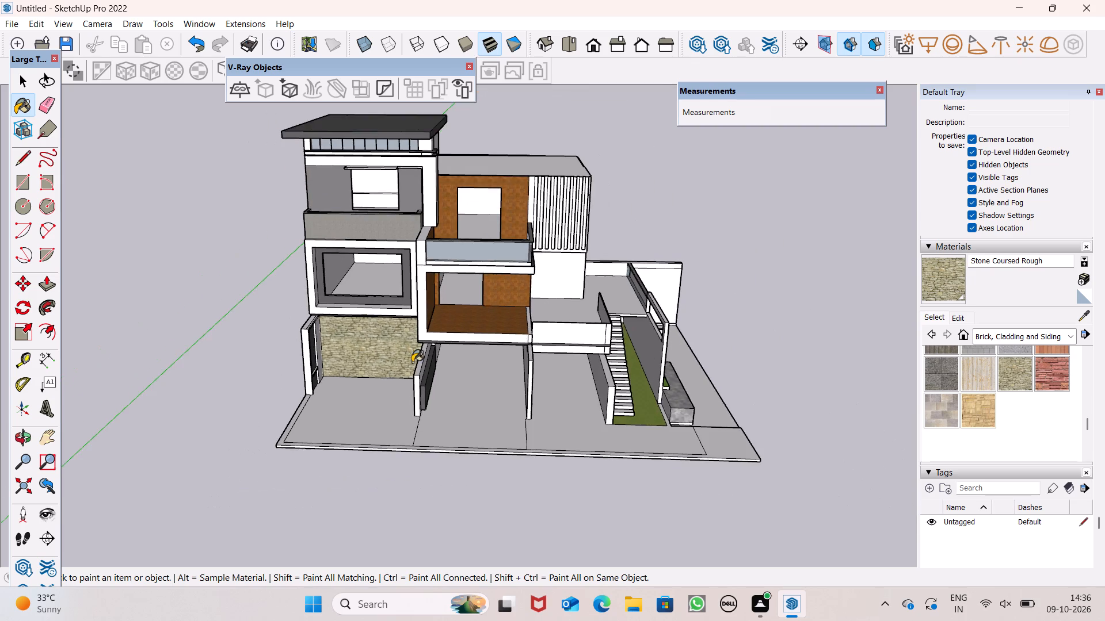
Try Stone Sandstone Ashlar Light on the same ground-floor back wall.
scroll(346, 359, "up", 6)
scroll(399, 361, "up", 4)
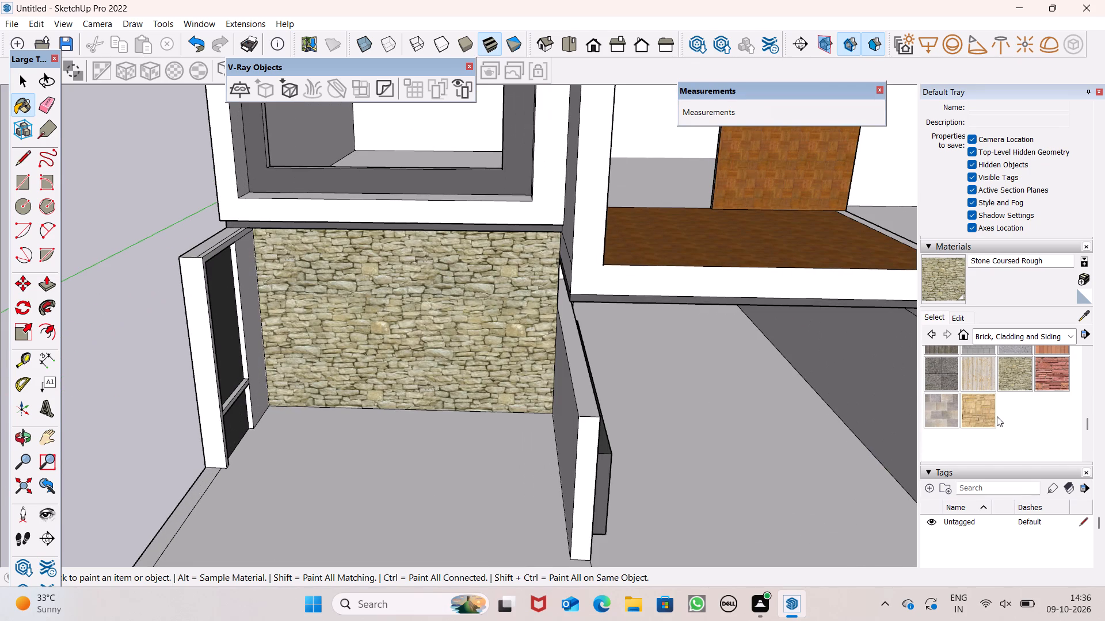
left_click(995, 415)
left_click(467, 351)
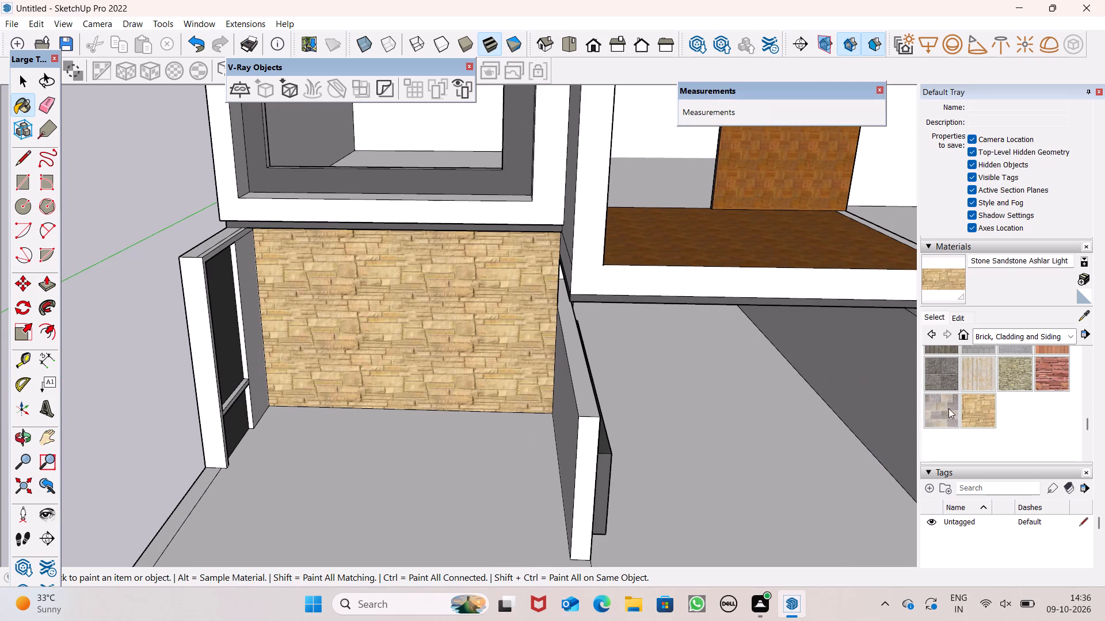
Repaint the ground-floor back wall with Stone Coursed Rough.
left_click(1015, 377)
left_click(506, 359)
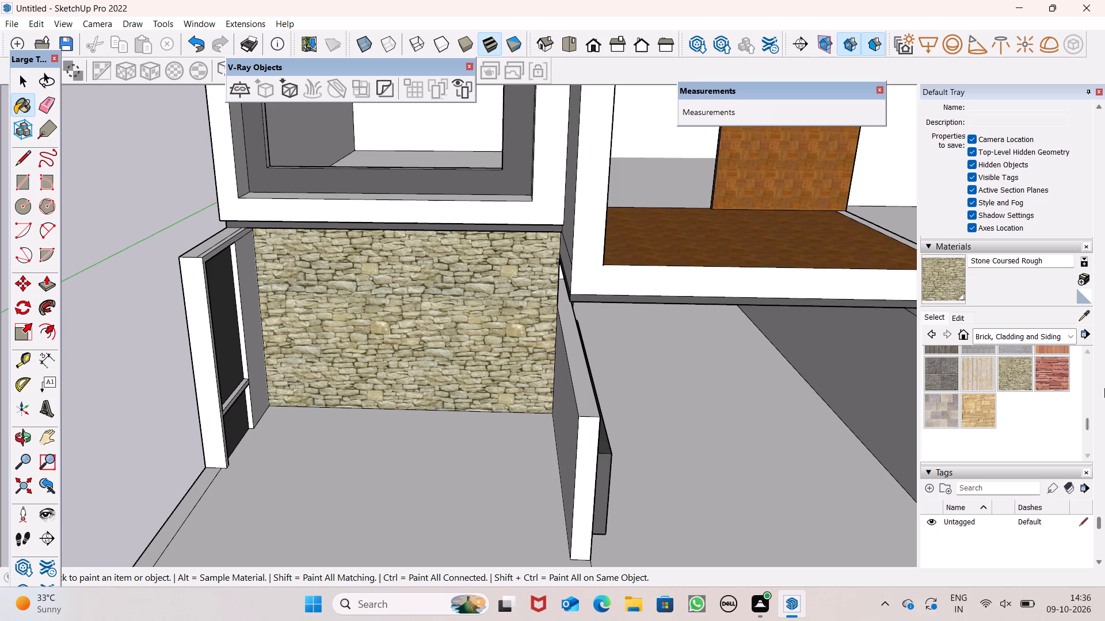
Browse the Asphalt and Concrete and Roofing material collections, and examine the stone-clad ground-floor wall against the whole front of the house.
scroll(1085, 399, "up", 3)
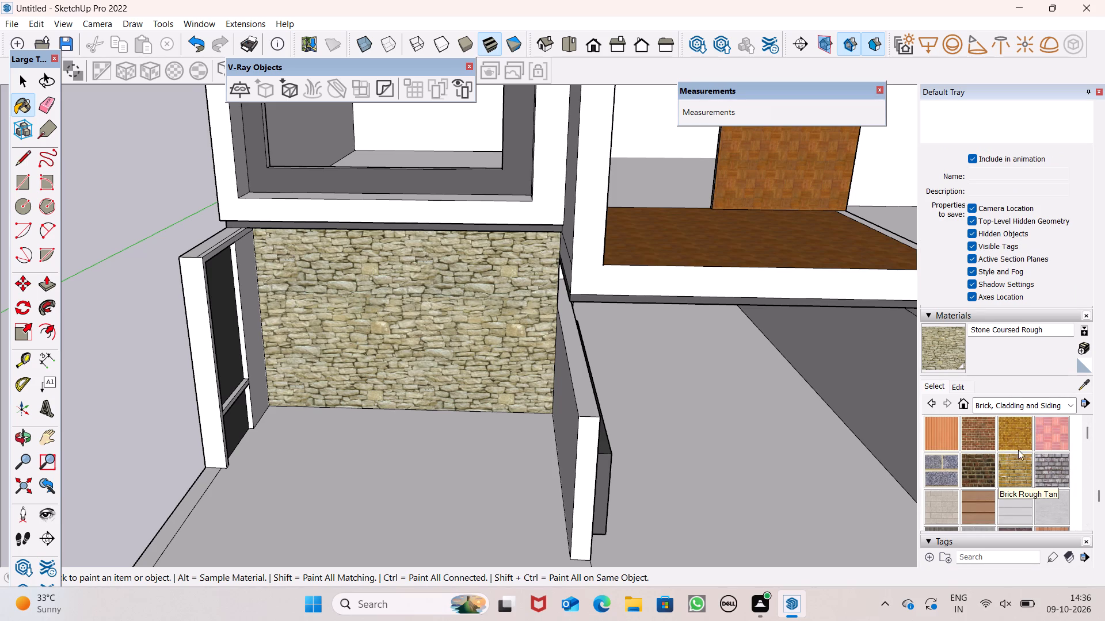
left_click(1074, 406)
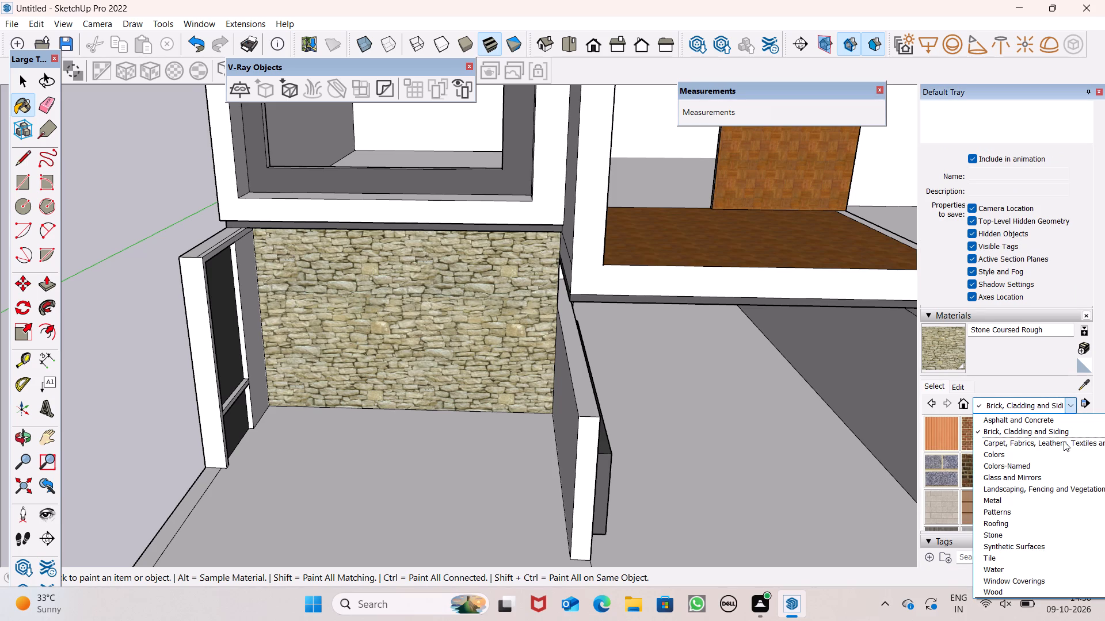
left_click(1043, 423)
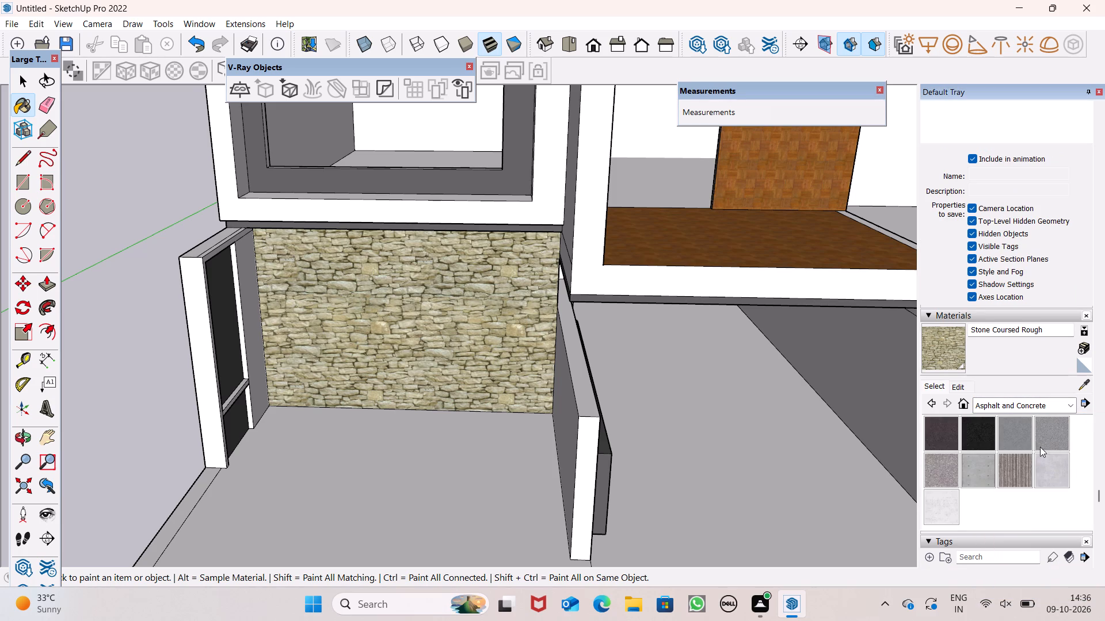
left_click(1072, 409)
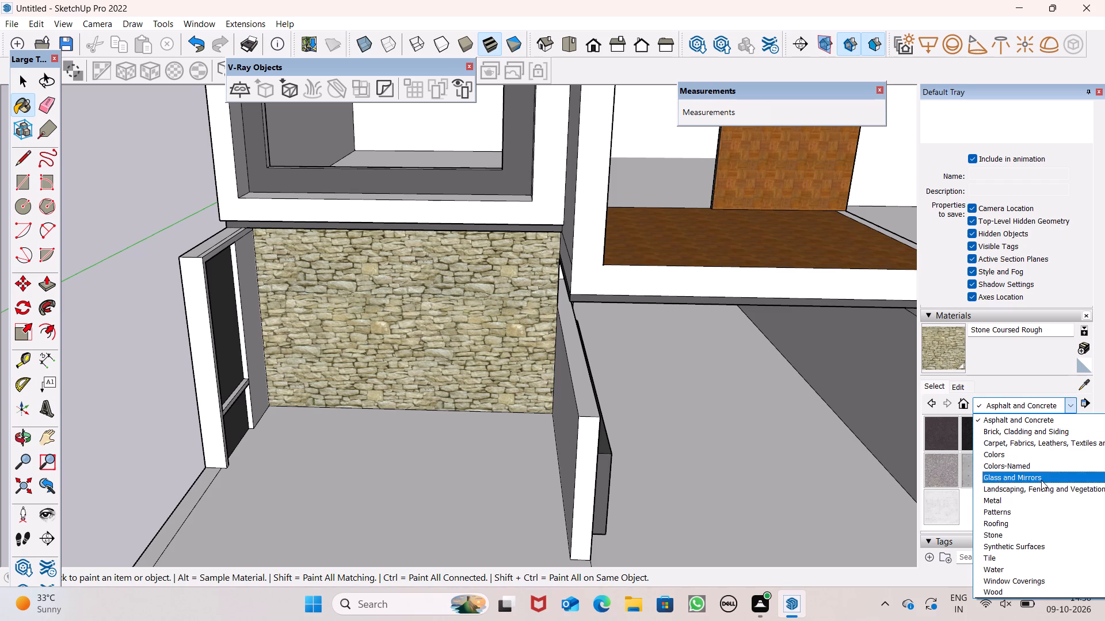
left_click(1023, 528)
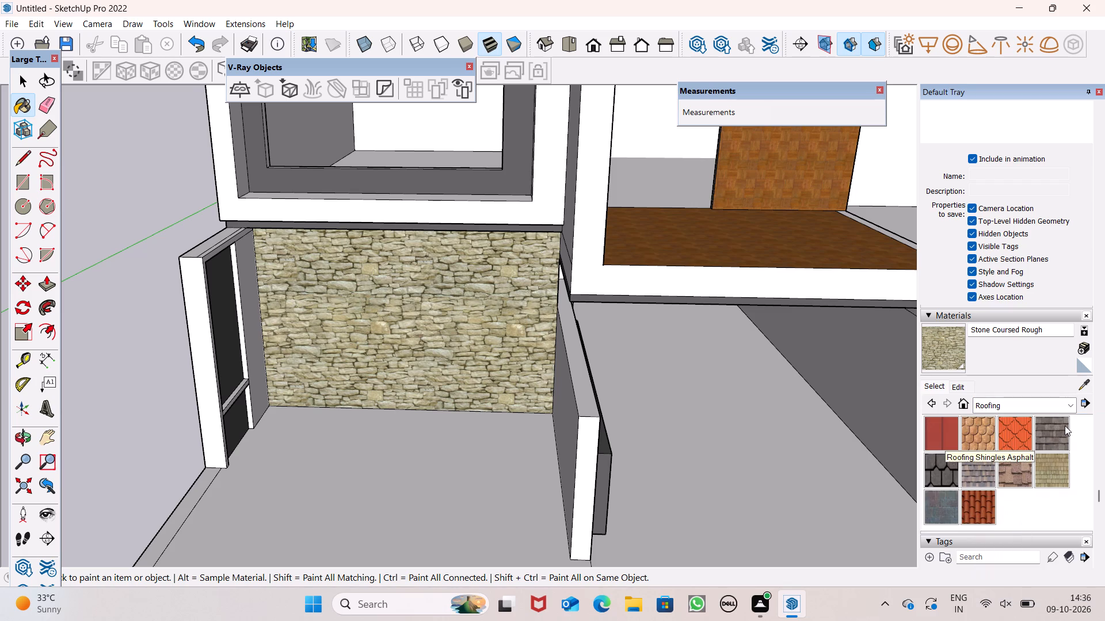
left_click(1070, 410)
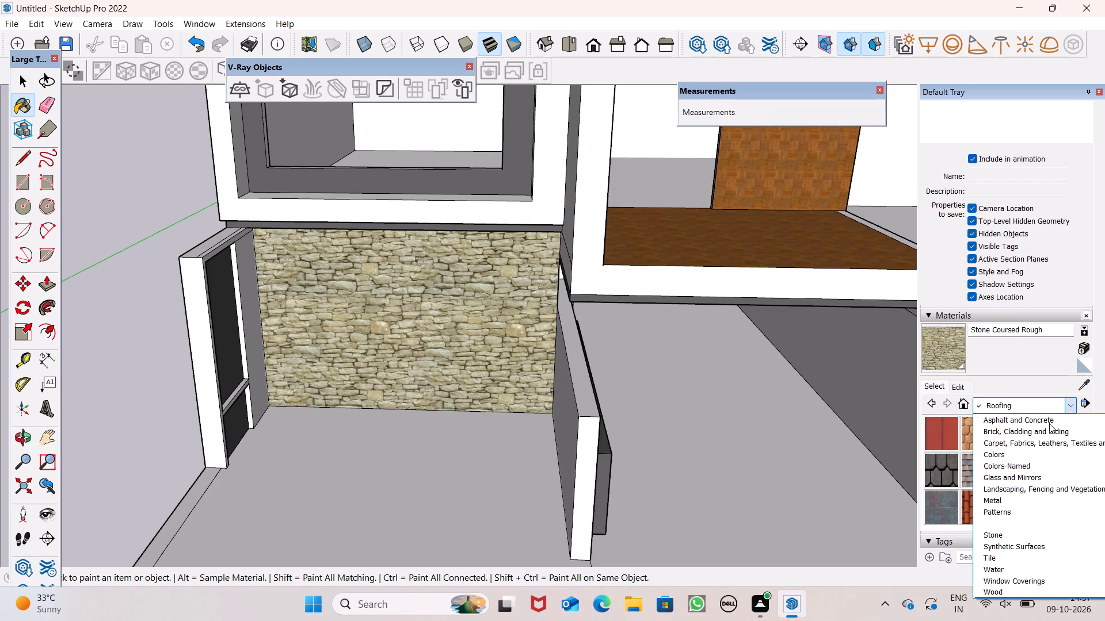
left_click(929, 437)
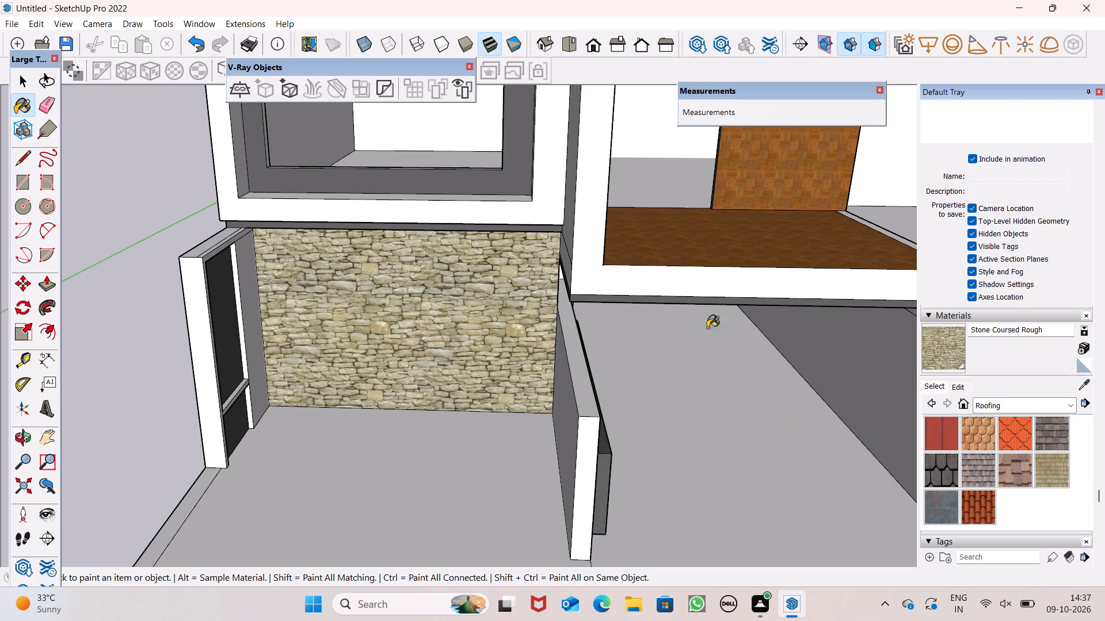
scroll(395, 284, "down", 4)
scroll(395, 284, "up", 1)
scroll(395, 283, "down", 5)
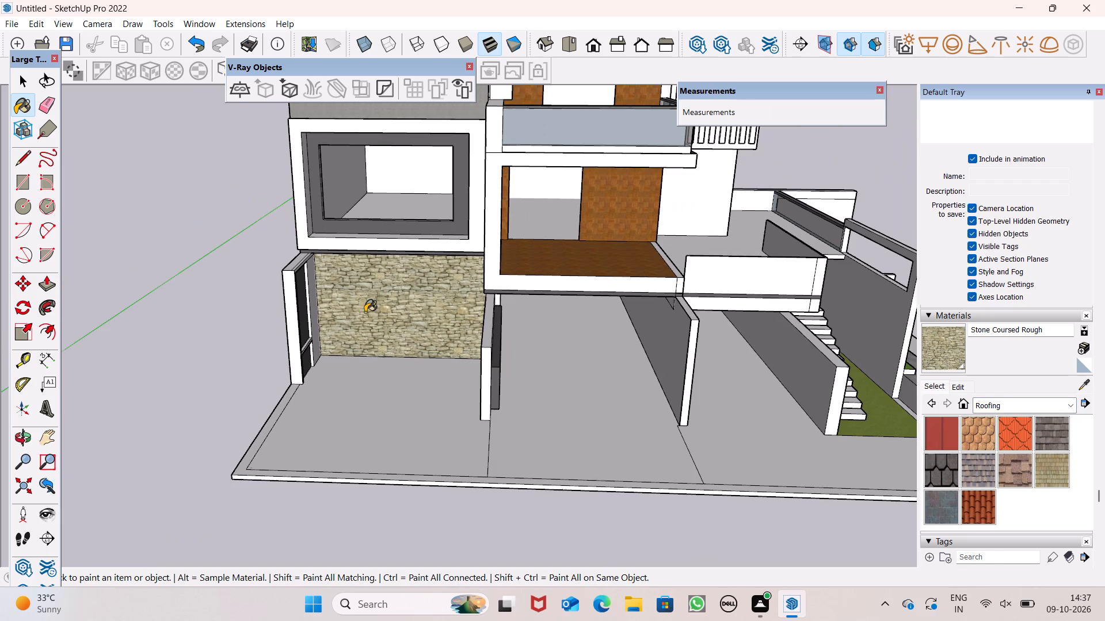
scroll(384, 243, "down", 6)
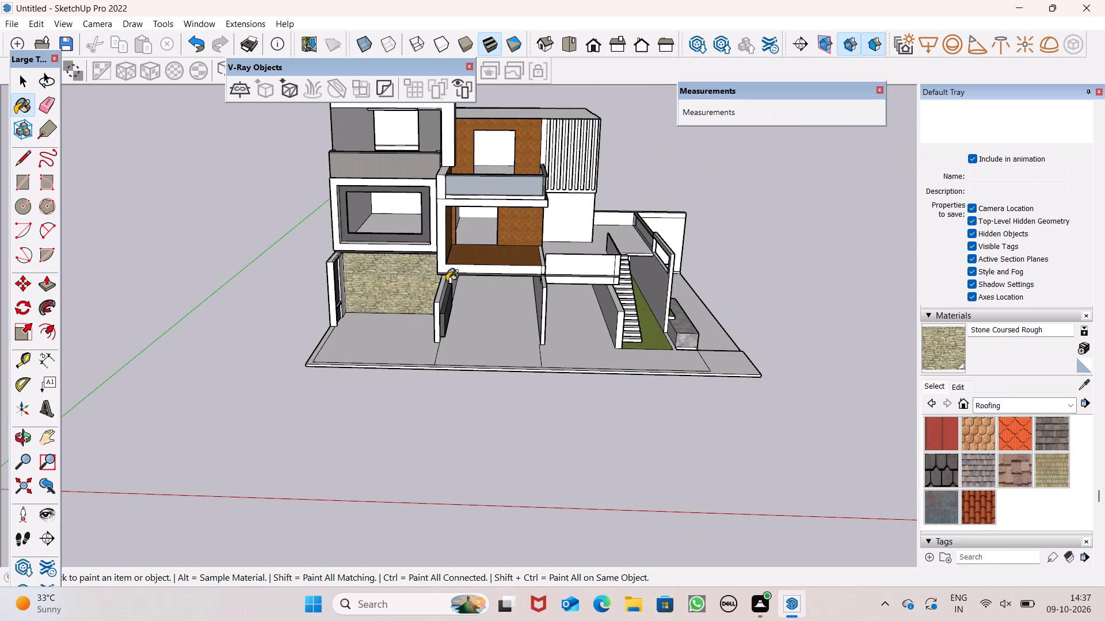
key("space")
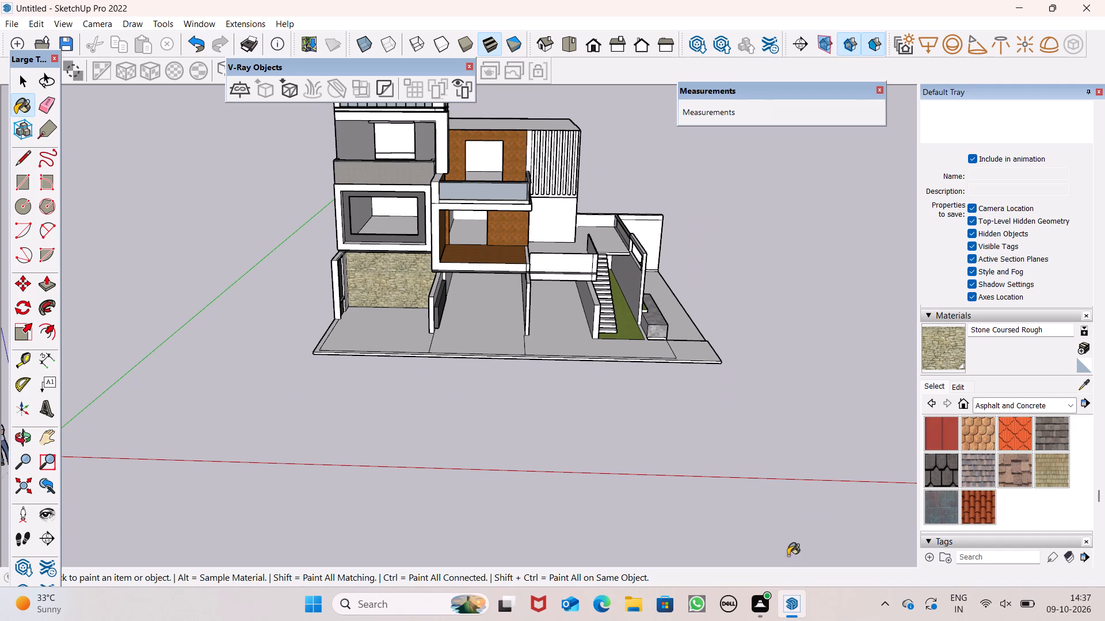
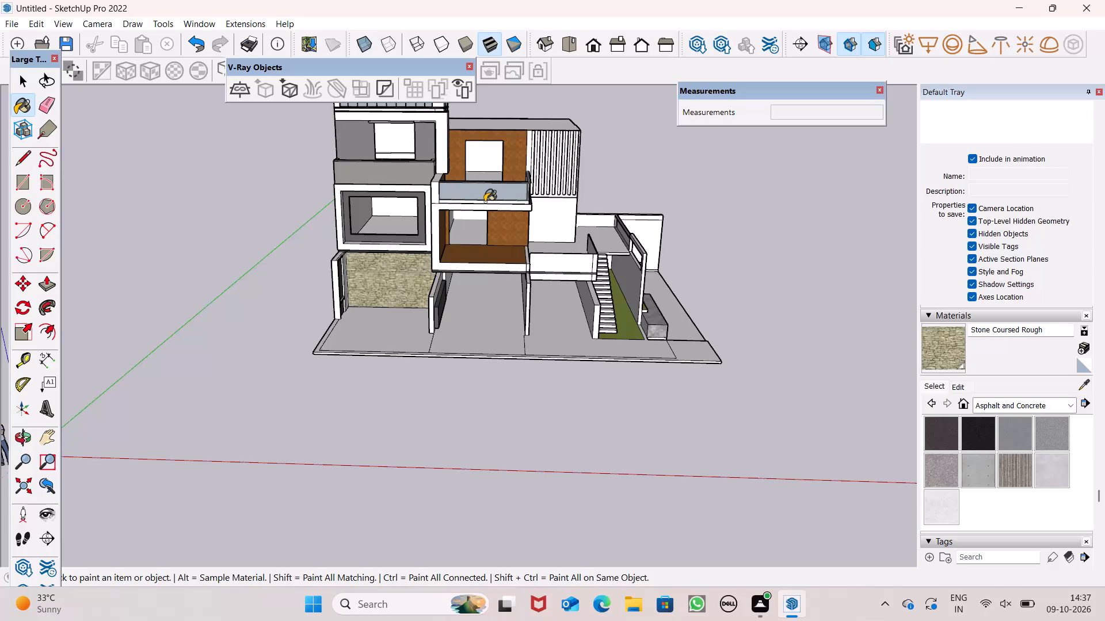
Draw a tall rectangle for an opening on the white back wall of the upper-floor side balcony, above the railing.
scroll(634, 260, "down", 4)
scroll(633, 263, "up", 1)
middle_click_drag(633, 273, 349, 252)
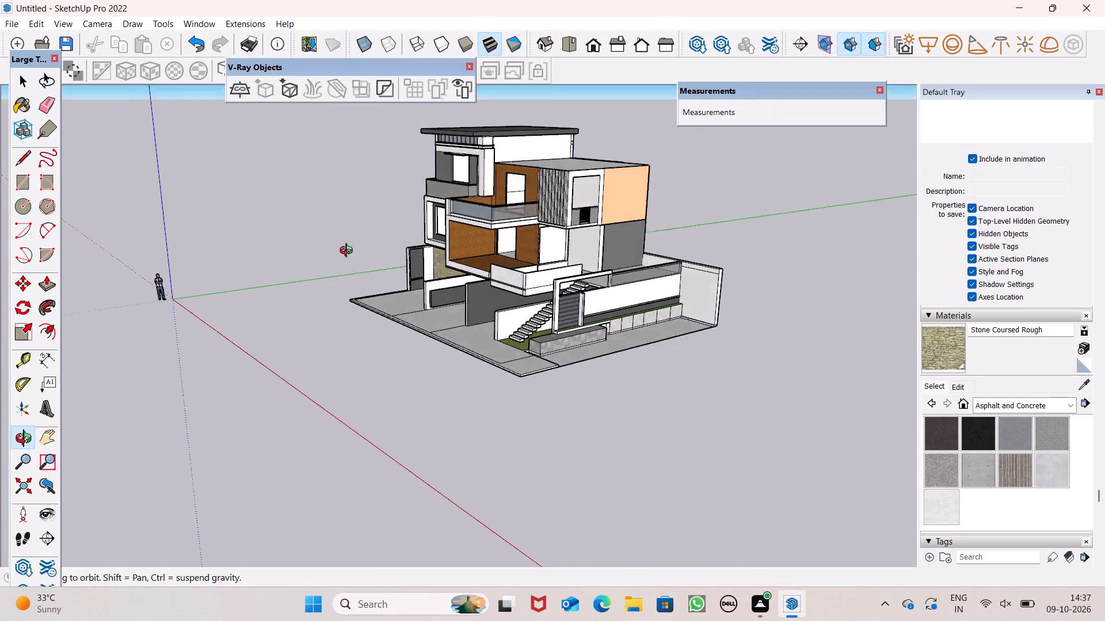
middle_click_drag(349, 252, 664, 278)
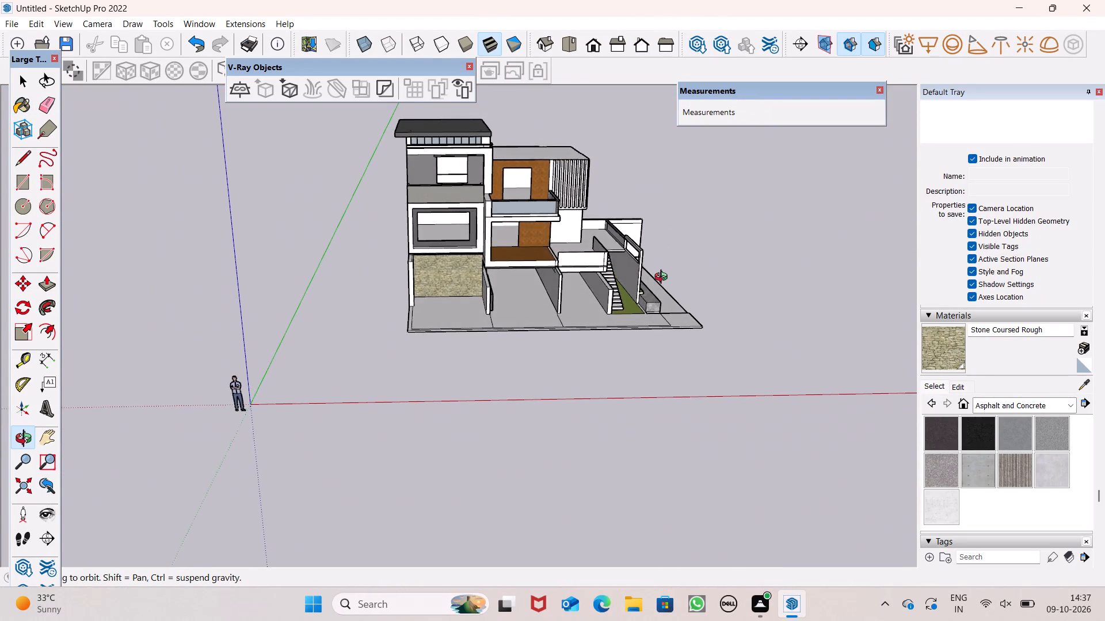
middle_click_drag(664, 278, 219, 263)
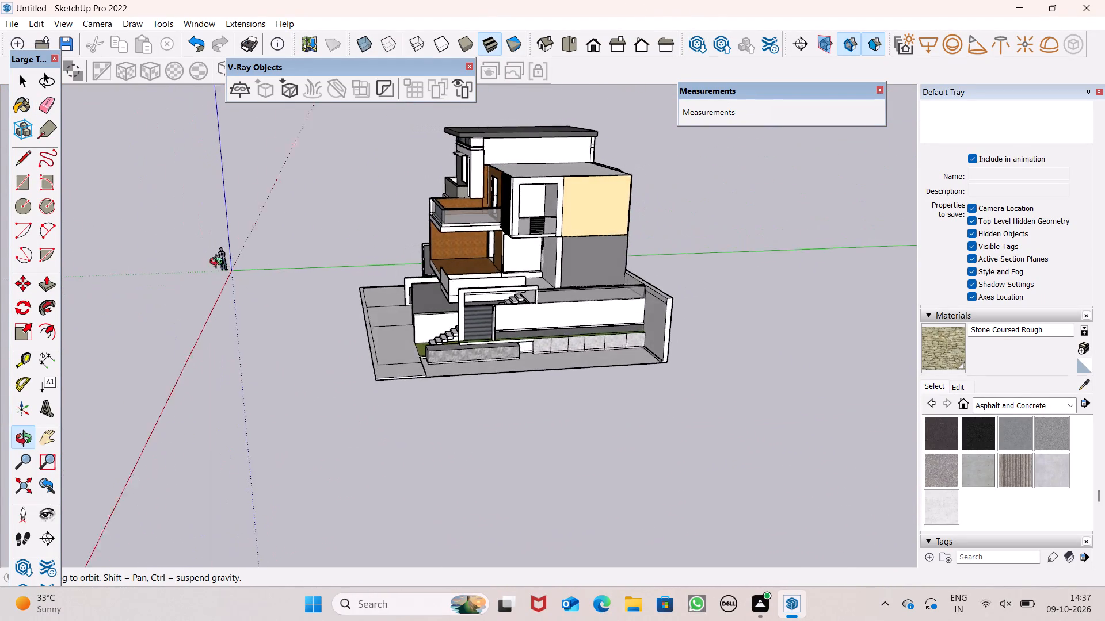
middle_click_drag(219, 263, 212, 262)
scroll(220, 255, "up", 1)
scroll(549, 227, "up", 6)
middle_click_drag(570, 212, 423, 289)
scroll(460, 247, "up", 7)
middle_click_drag(619, 313, 626, 271)
scroll(619, 313, "up", 1)
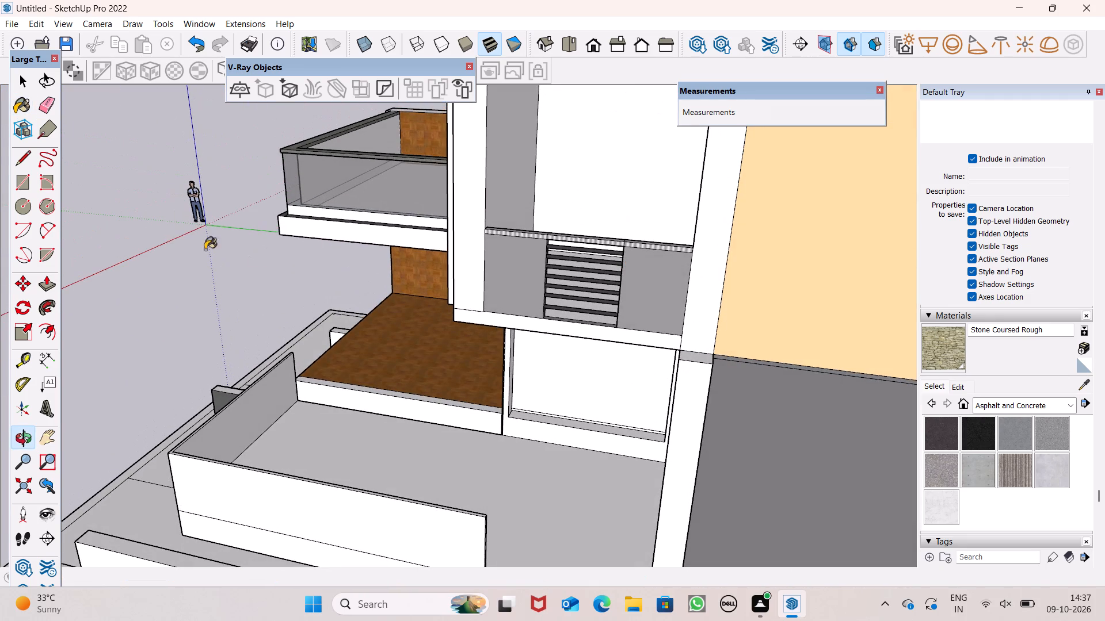
left_click(8, 200)
left_click(34, 175)
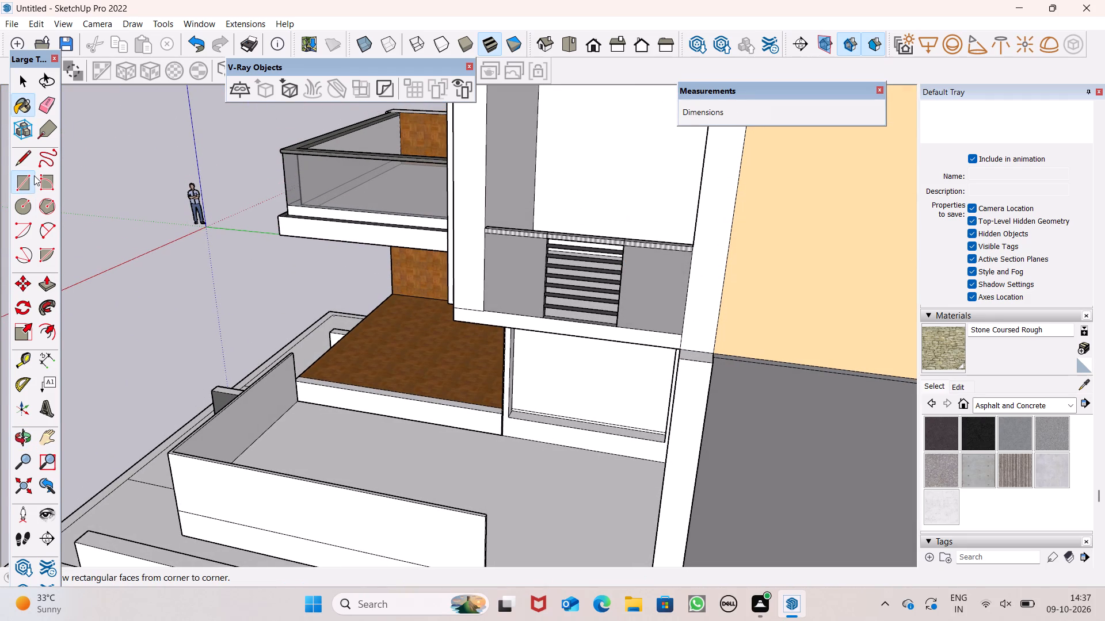
scroll(508, 243, "down", 2)
scroll(560, 264, "down", 1)
middle_click_drag(605, 280, 609, 434)
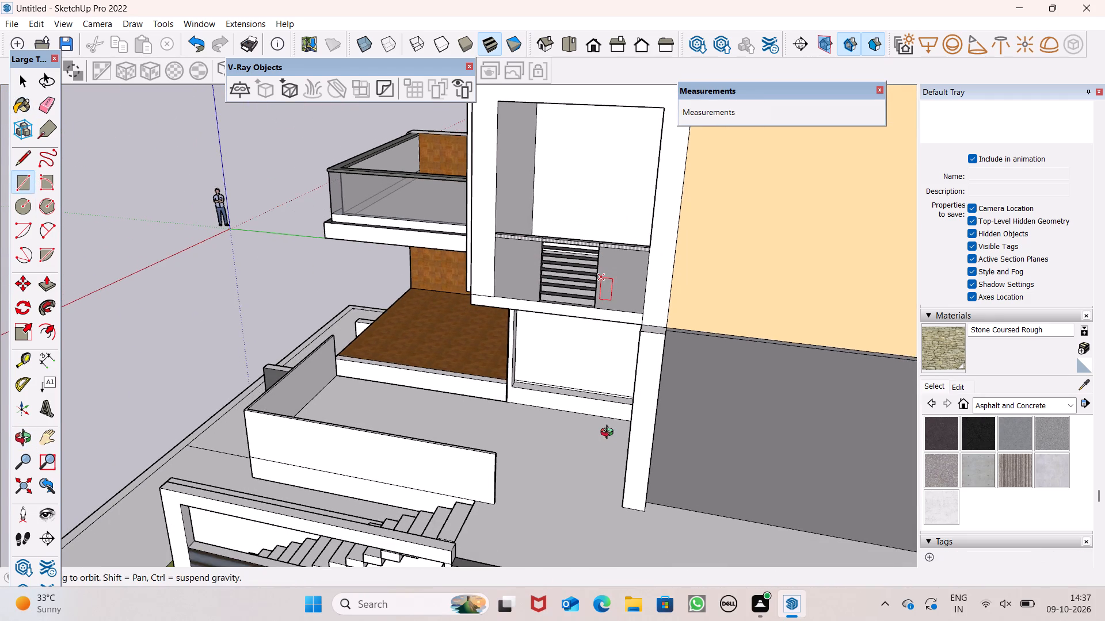
middle_click_drag(609, 434, 609, 435)
scroll(618, 386, "down", 2)
middle_click_drag(650, 335, 658, 166)
scroll(620, 155, "up", 2)
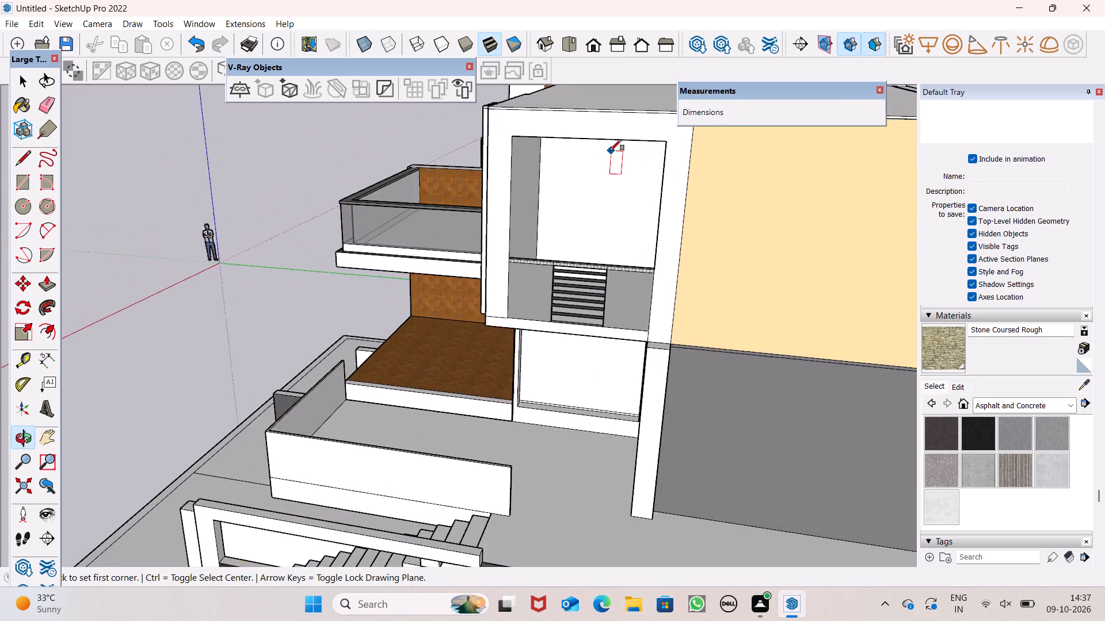
scroll(610, 151, "up", 3)
left_click(534, 148)
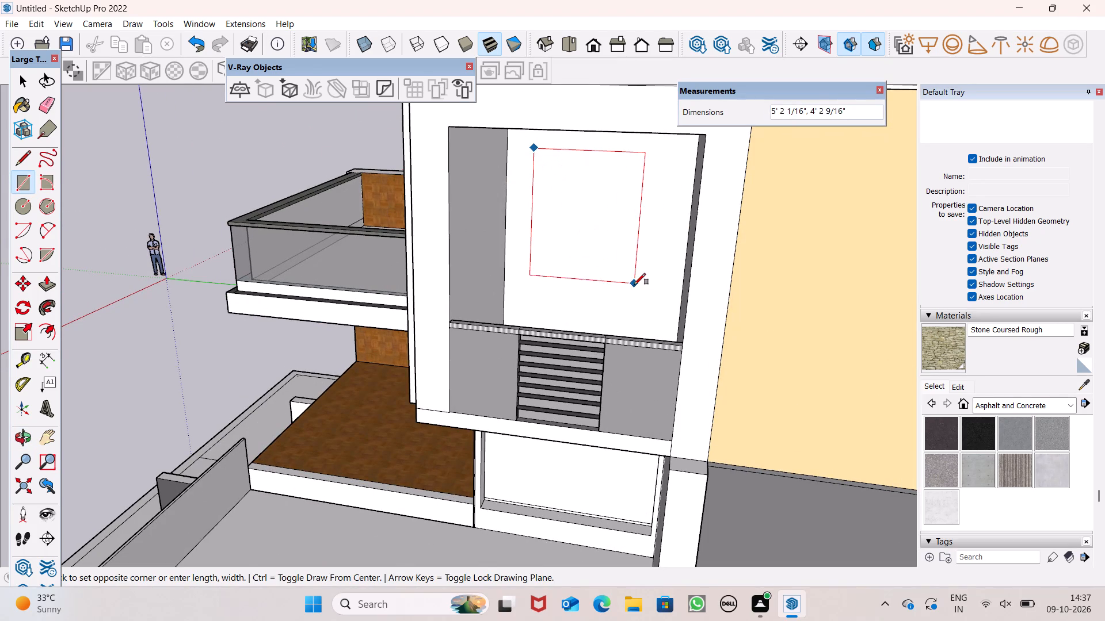
left_click(633, 325)
key("space")
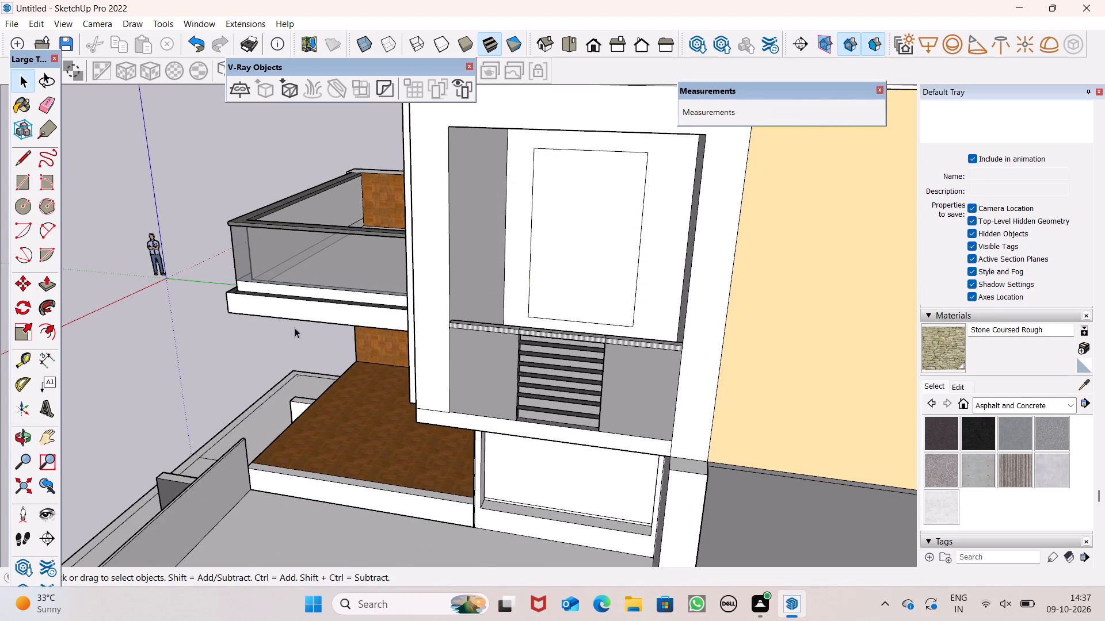
Push the rectangle 8" through the balcony's back wall to cut an opening into the room.
left_click(50, 292)
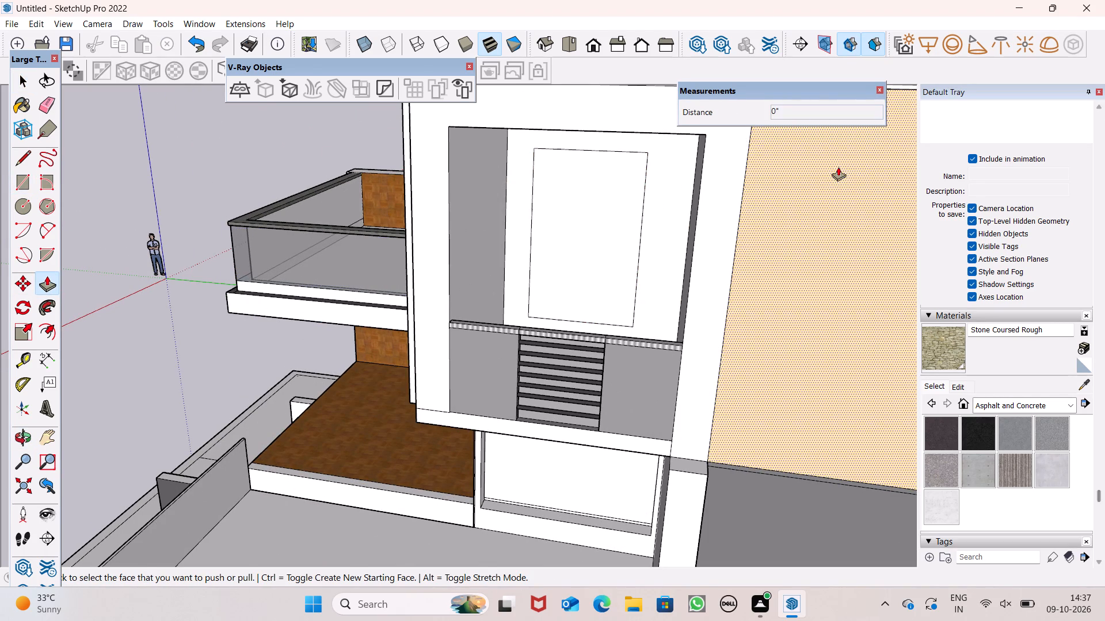
left_click_drag(569, 277, 590, 272)
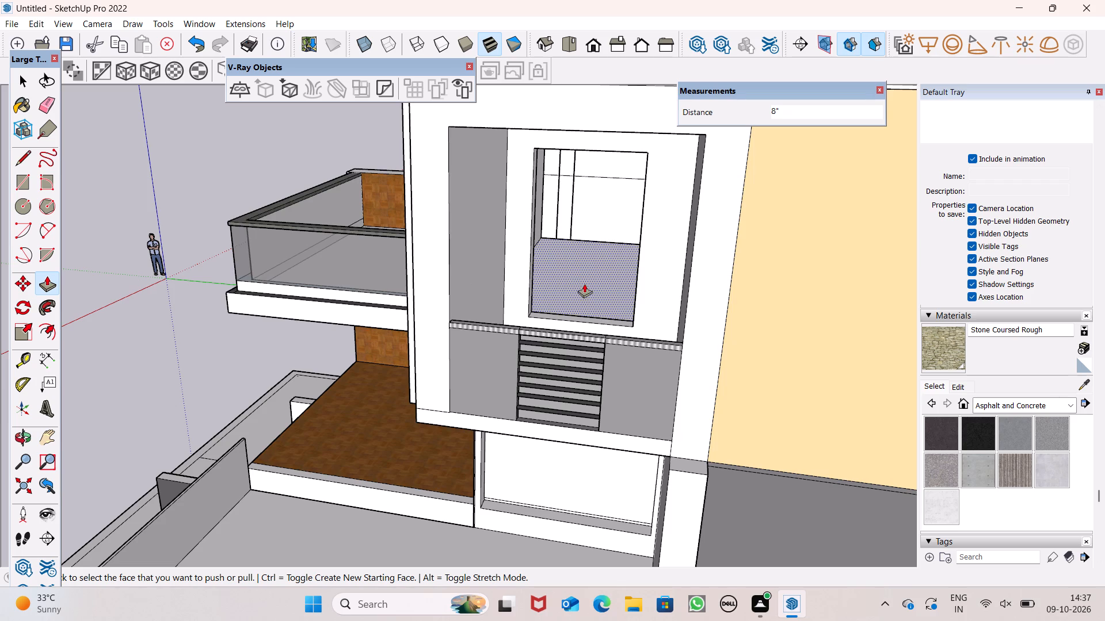
scroll(612, 267, "down", 6)
middle_click_drag(621, 297, 689, 293)
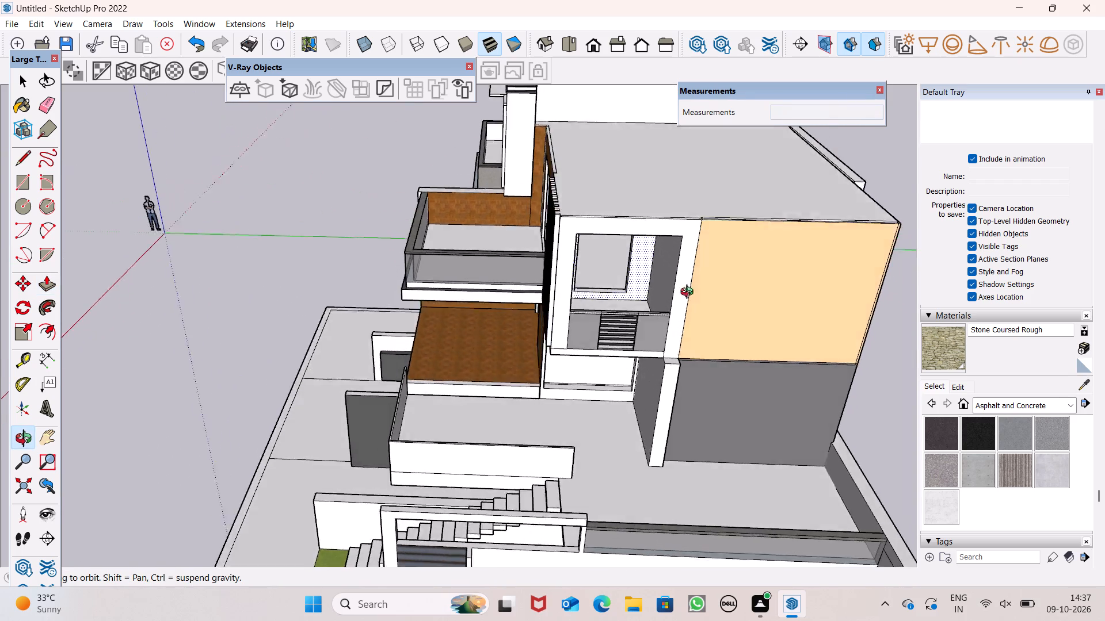
middle_click_drag(689, 293, 683, 226)
scroll(643, 200, "up", 12)
middle_click_drag(580, 191, 581, 191)
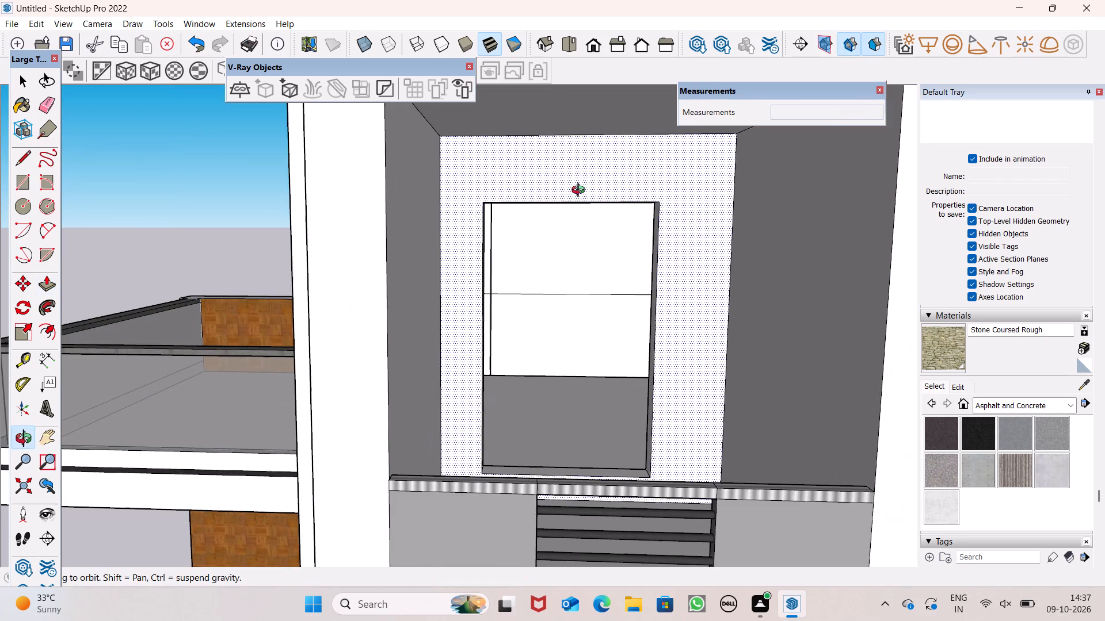
middle_click_drag(581, 191, 668, 268)
key("space")
Examine the house from the side balcony, the front and the overall exterior.
scroll(562, 187, "up", 1)
scroll(563, 191, "down", 1)
scroll(563, 195, "up", 1)
scroll(566, 200, "down", 2)
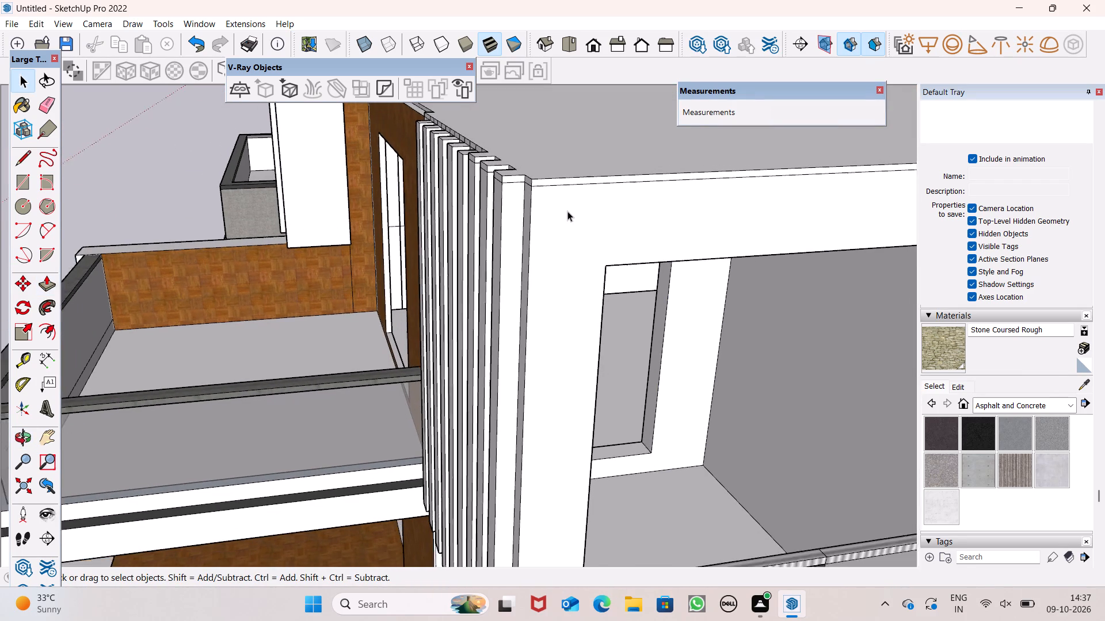
scroll(567, 211, "down", 8)
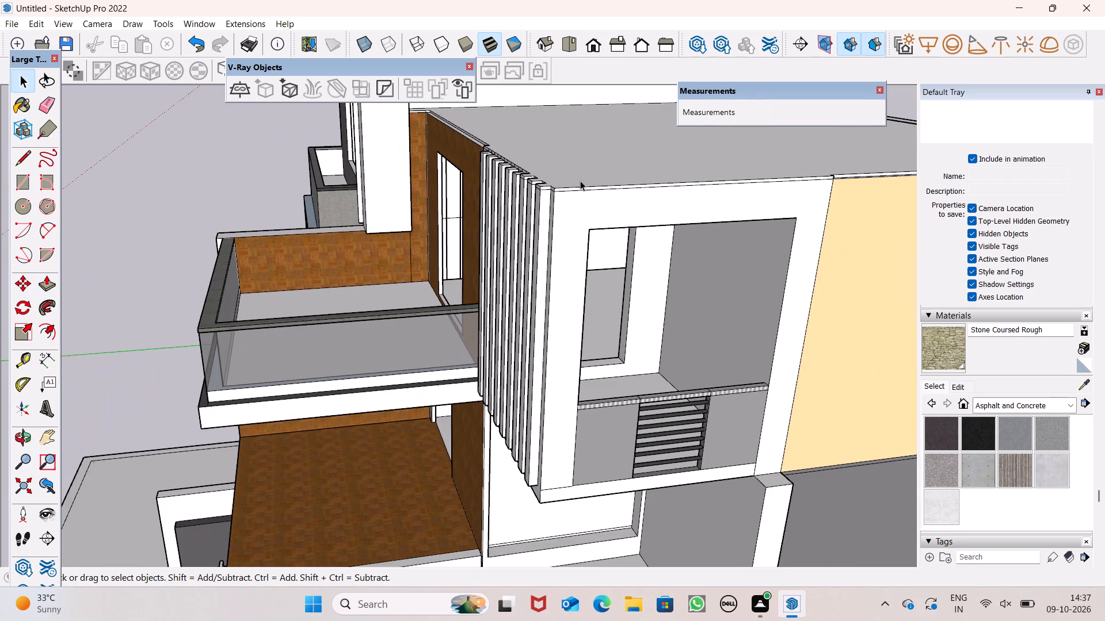
scroll(580, 179, "down", 1)
middle_click_drag(580, 179, 866, 193)
scroll(708, 178, "down", 7)
scroll(642, 223, "up", 1)
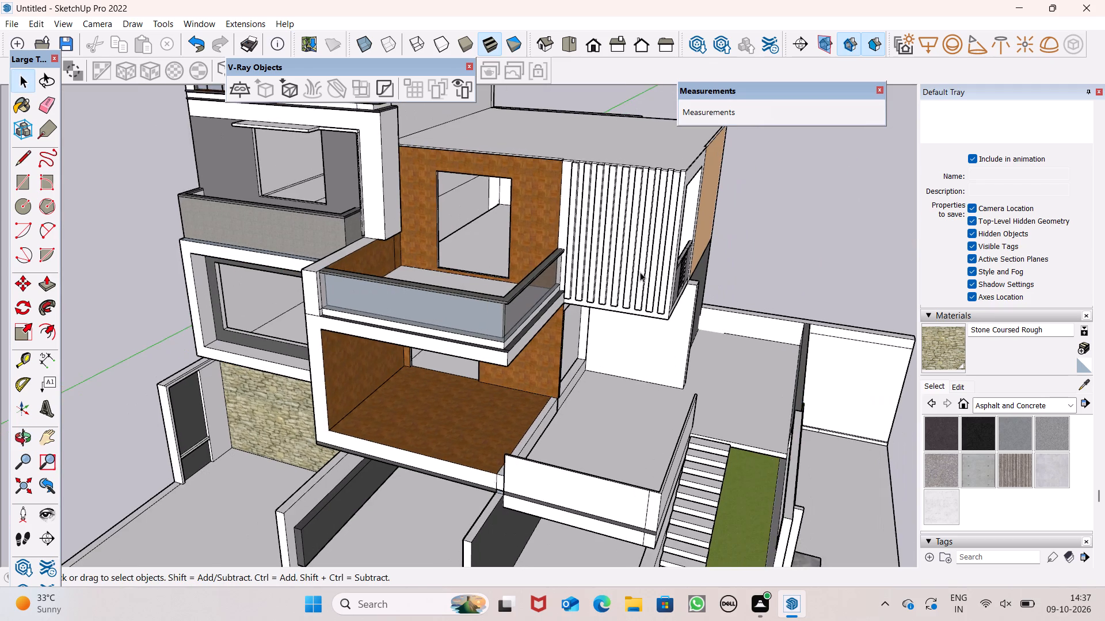
scroll(639, 272, "down", 12)
middle_click_drag(677, 282, 798, 223)
scroll(703, 241, "up", 1)
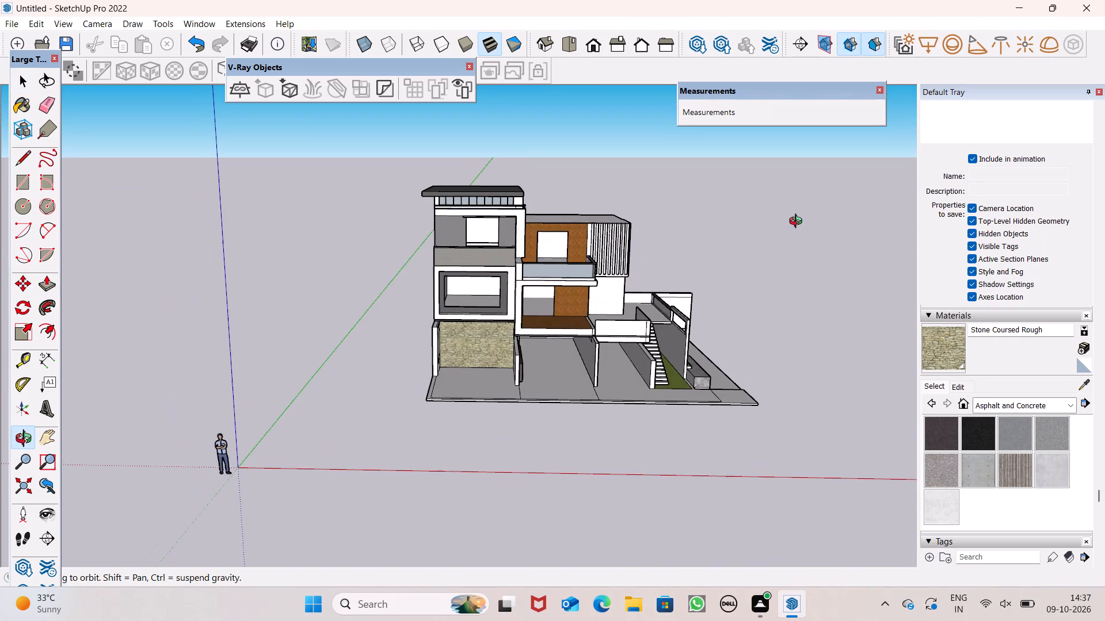
middle_click_drag(798, 223, 789, 231)
scroll(790, 228, "up", 1)
scroll(771, 228, "down", 3)
scroll(618, 223, "down", 1)
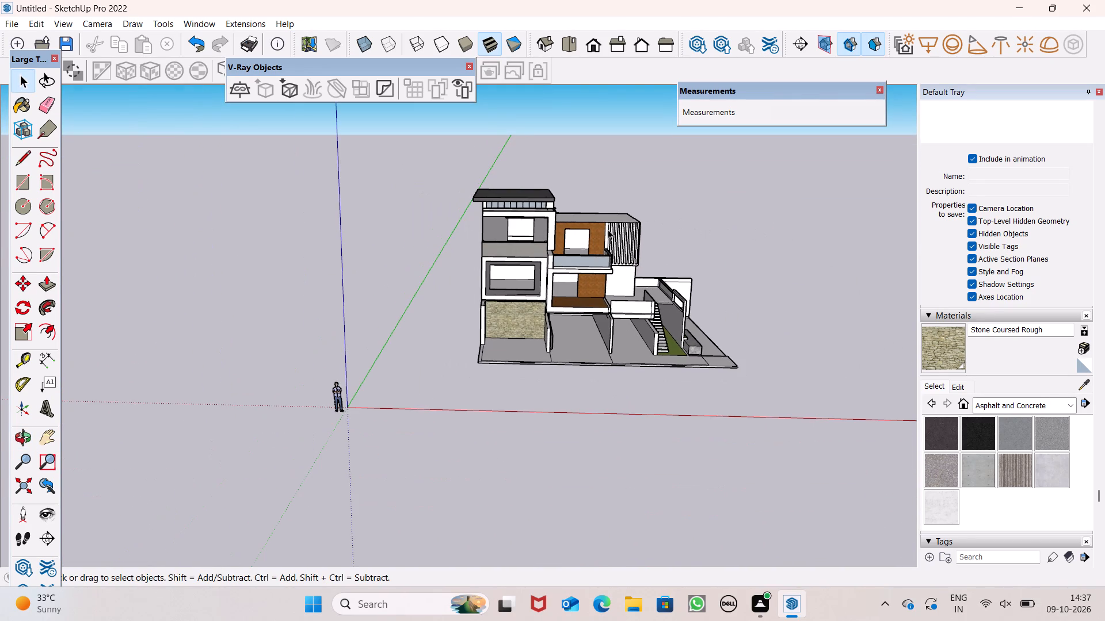
scroll(524, 218, "down", 2)
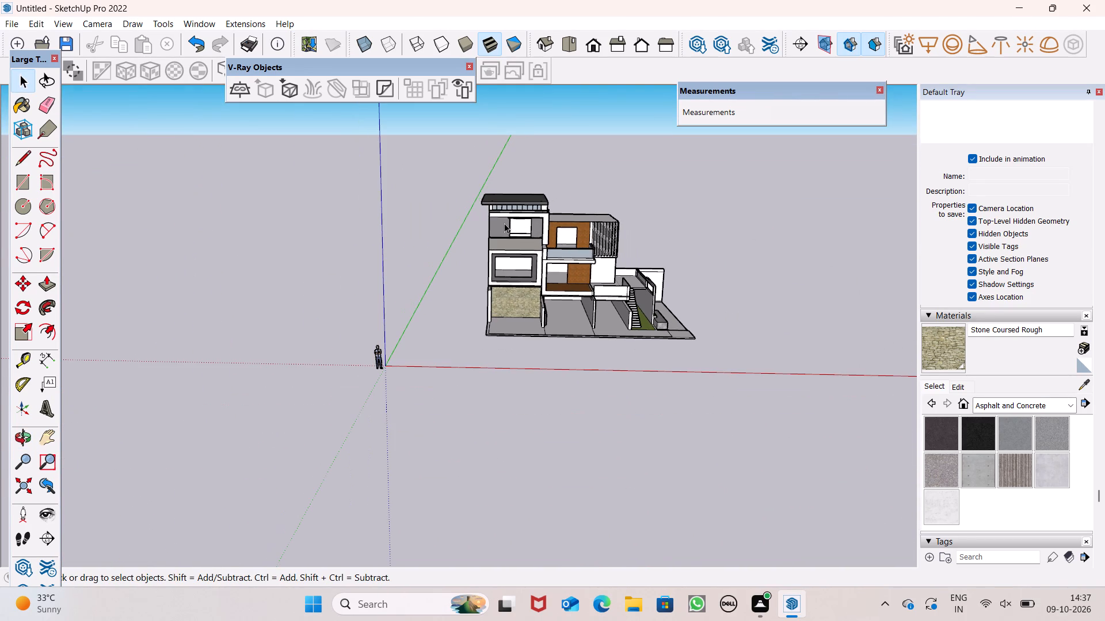
middle_click_drag(664, 325, 535, 329)
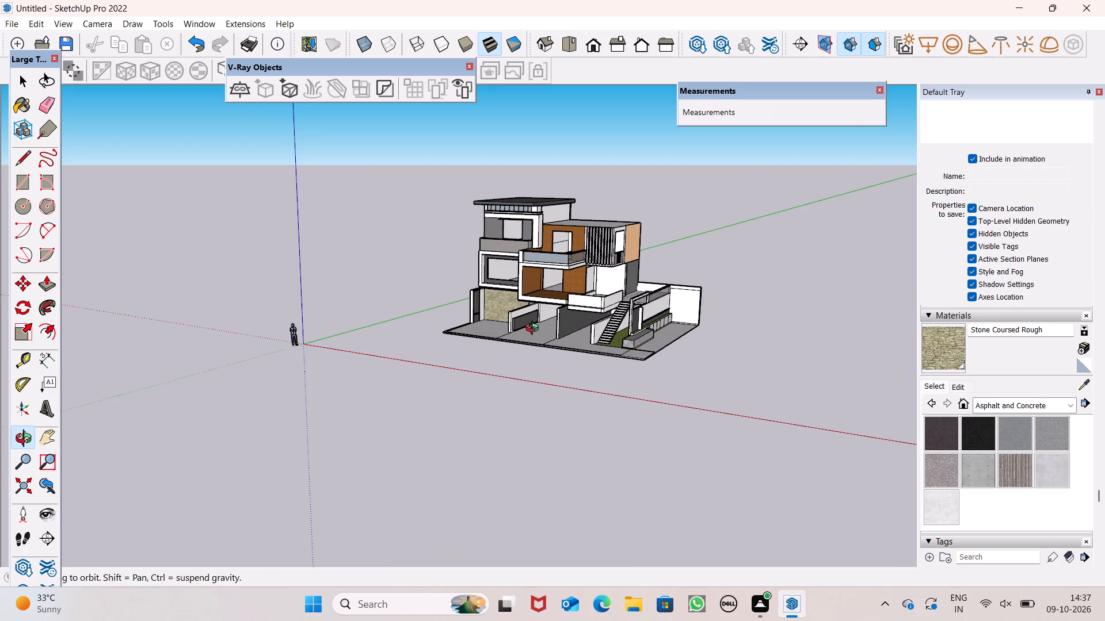
middle_click_drag(535, 329, 541, 325)
scroll(493, 197, "down", 4)
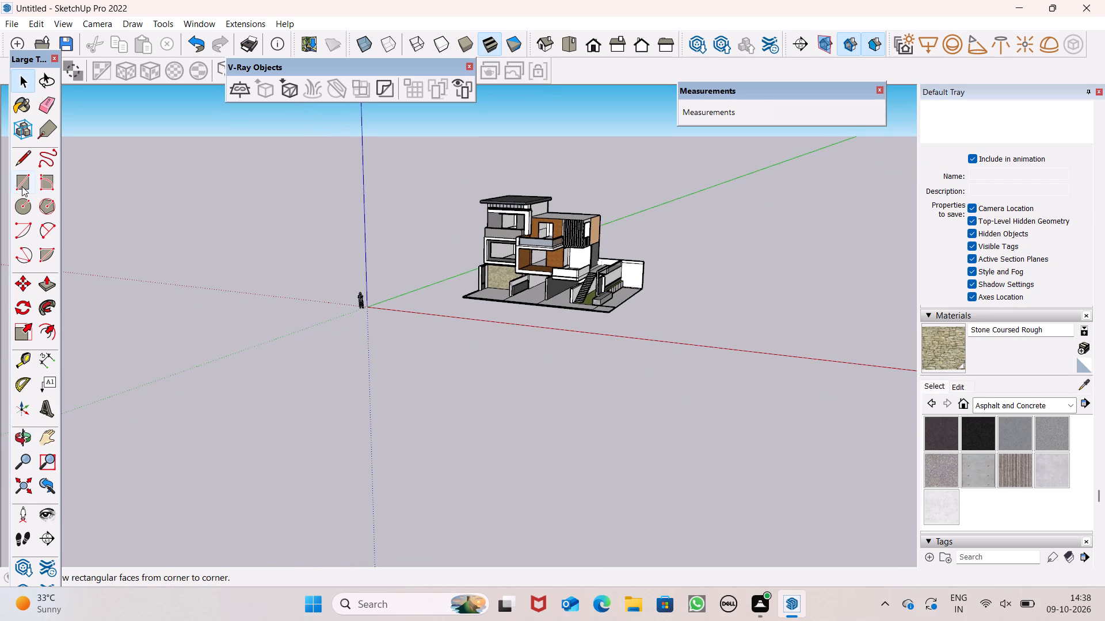
Draw a vertical square of about 7' 10" by 7' 10" standing free beside the house.
left_click(25, 185)
middle_click_drag(665, 275, 680, 283)
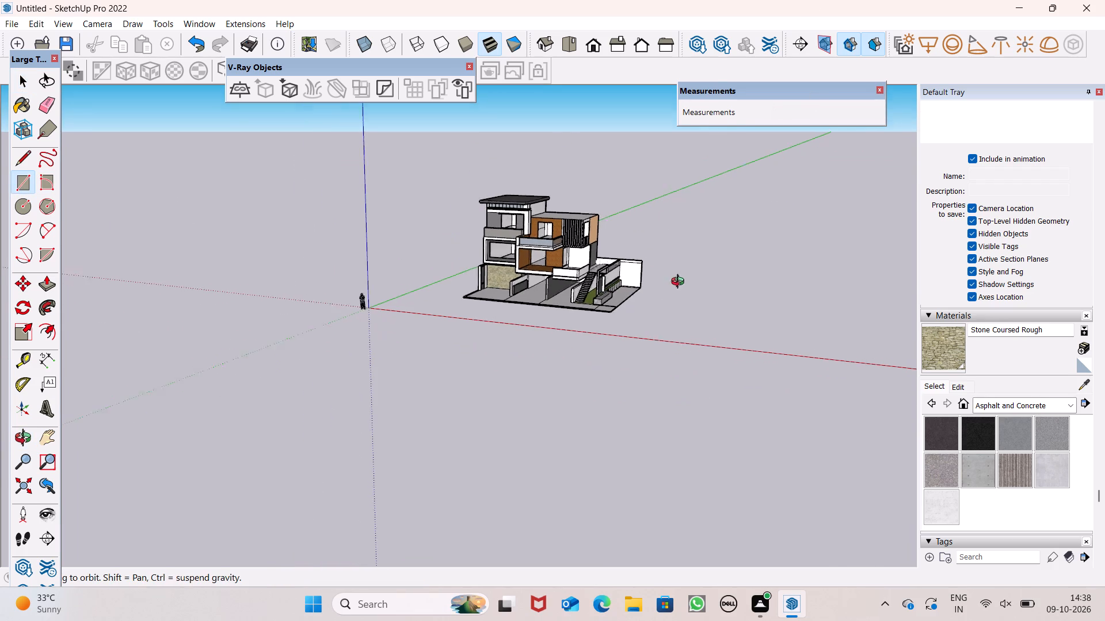
middle_click_drag(680, 283, 824, 255)
scroll(761, 272, "up", 4)
scroll(761, 272, "down", 1)
scroll(760, 272, "up", 2)
scroll(709, 315, "up", 5)
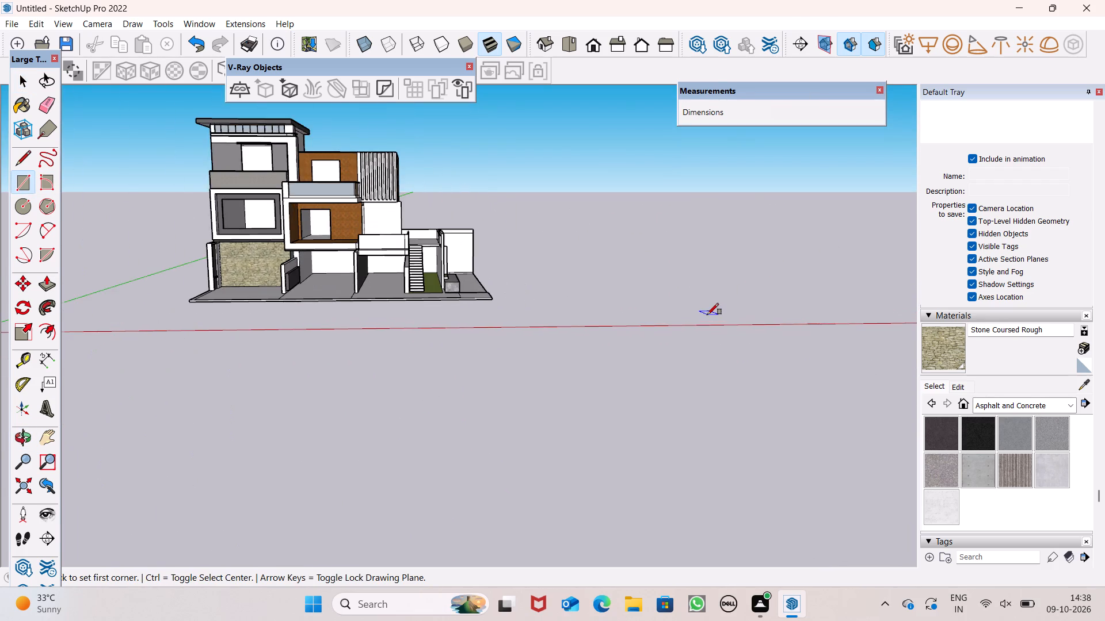
scroll(658, 297, "up", 2)
scroll(592, 223, "up", 2)
middle_click_drag(619, 251, 584, 251)
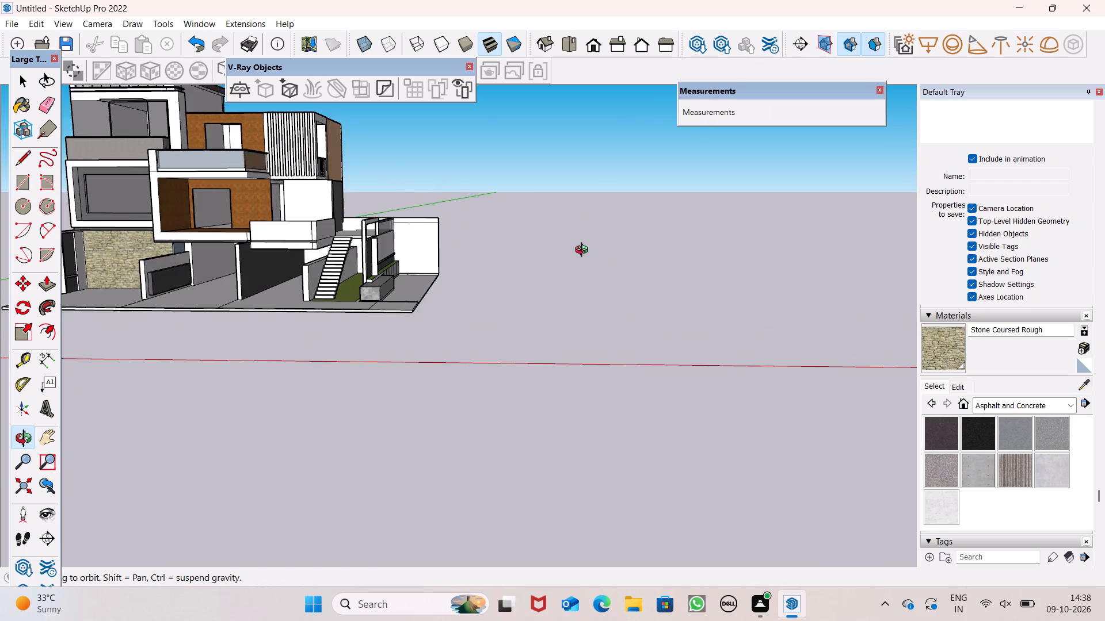
middle_click_drag(584, 251, 624, 251)
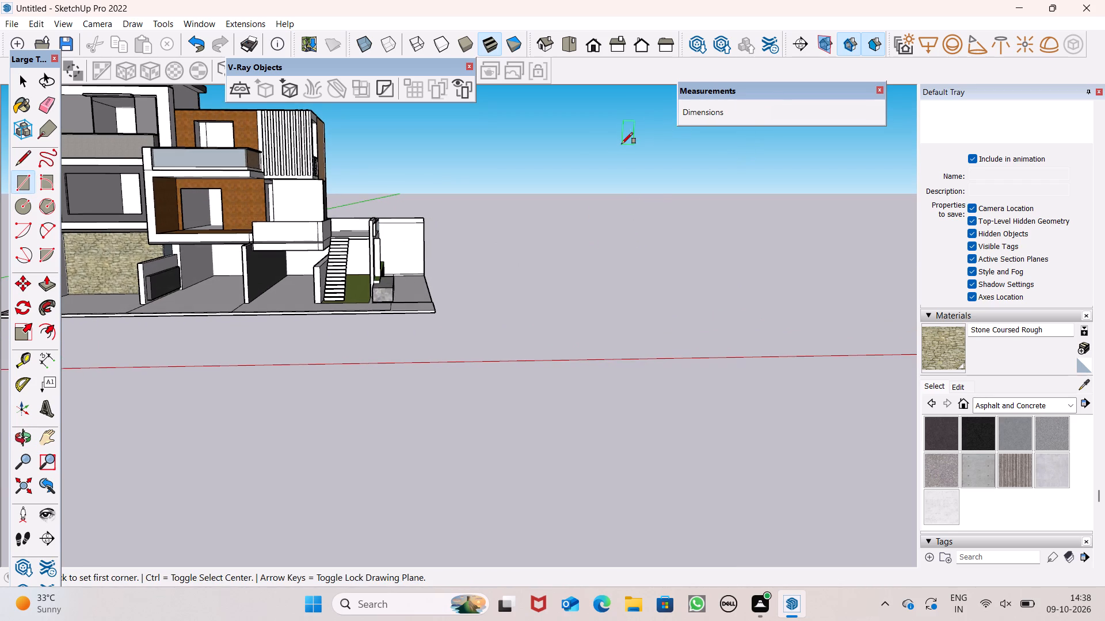
left_click(550, 183)
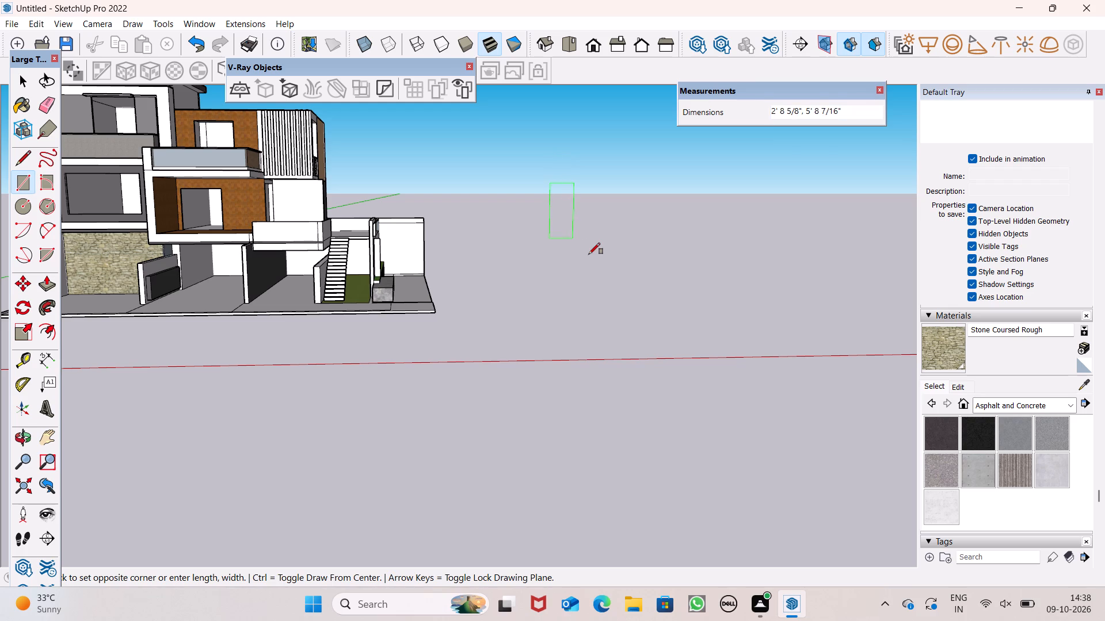
left_click(627, 267)
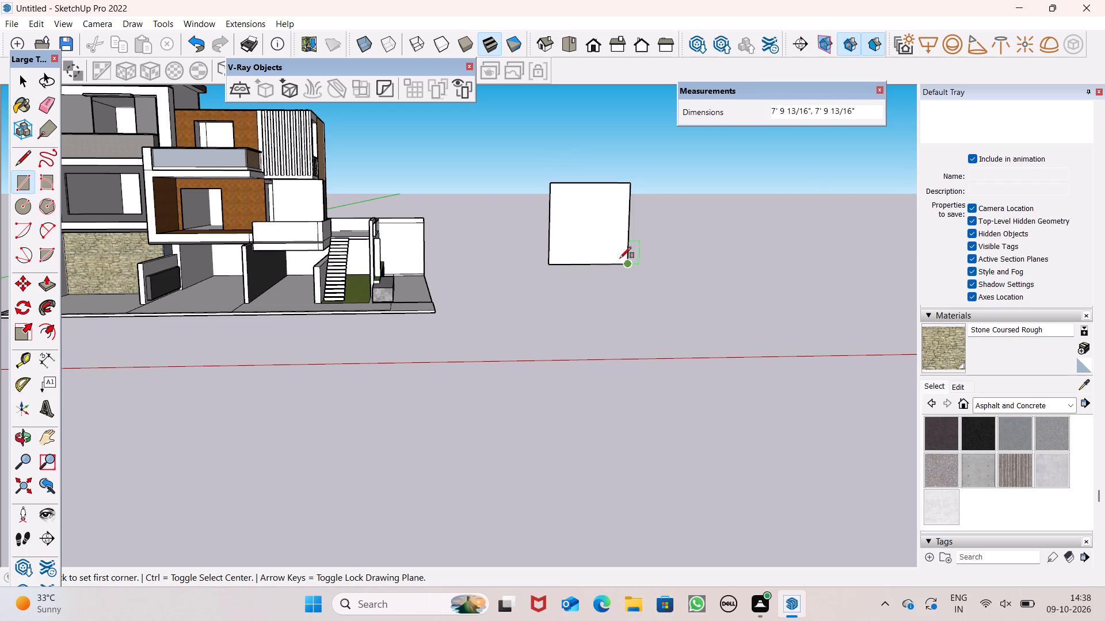
Offset the edges of the free-standing square inward to form a narrow frame border.
left_click(40, 336)
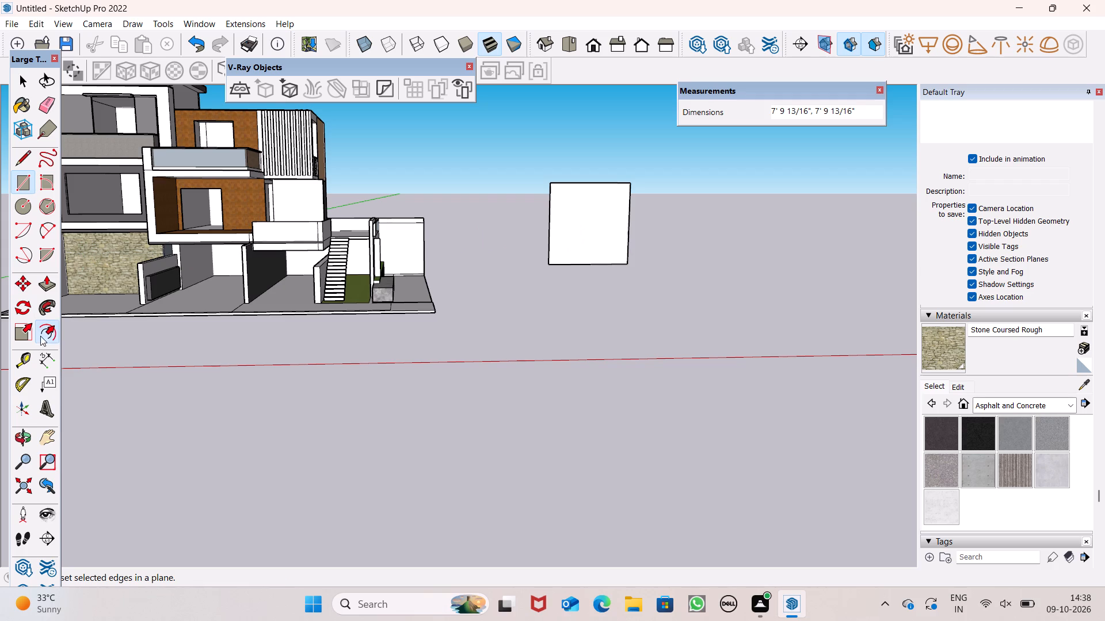
left_click(564, 186)
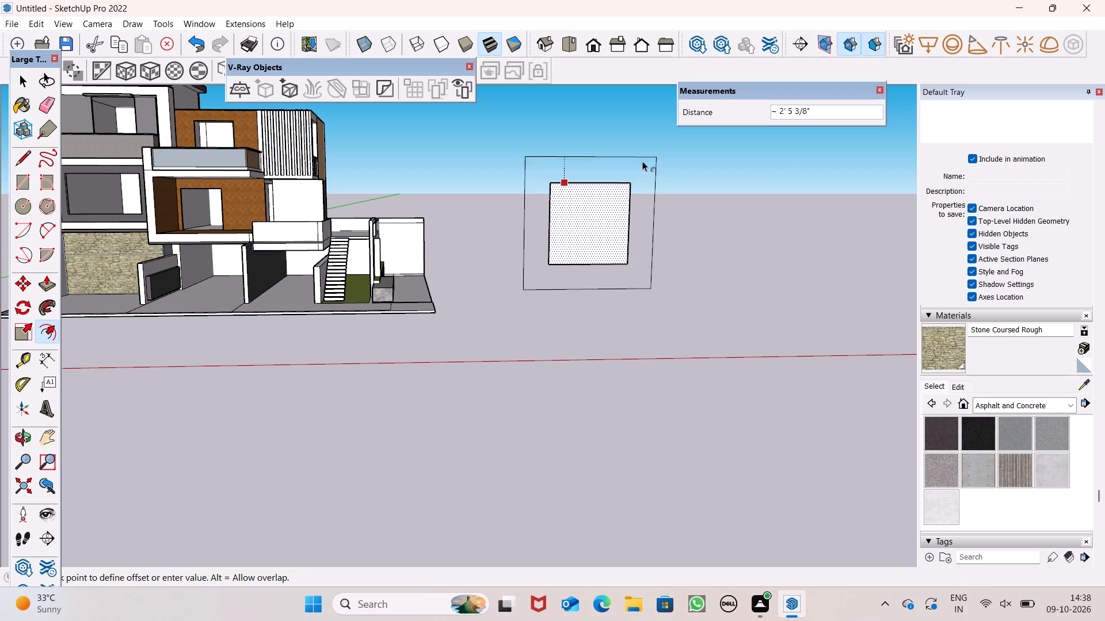
scroll(595, 201, "up", 9)
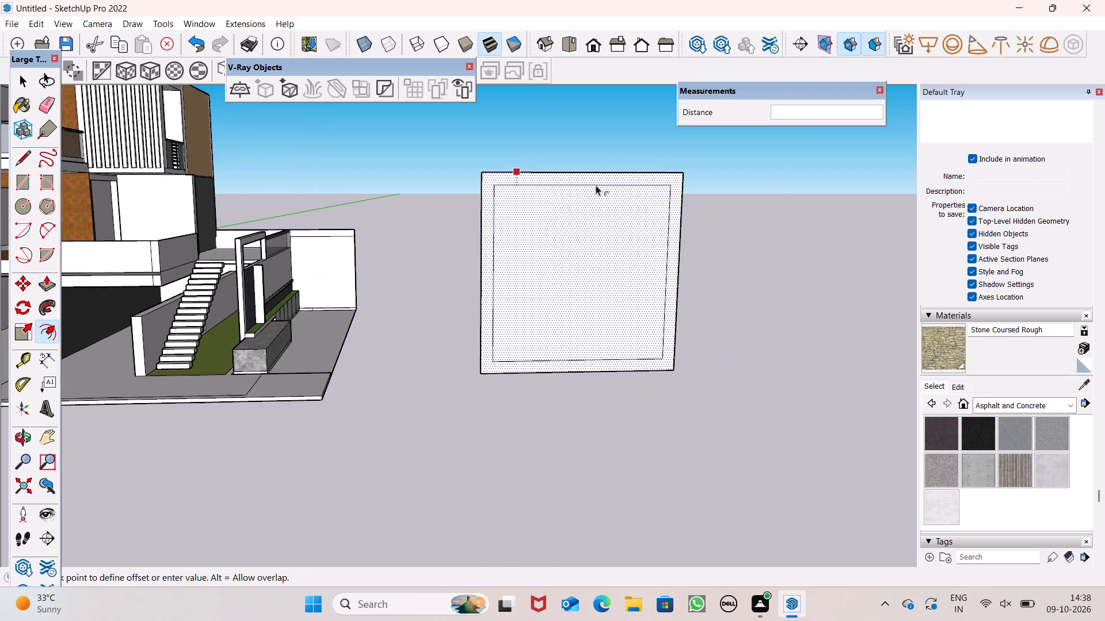
scroll(596, 185, "up", 6)
left_click(590, 179)
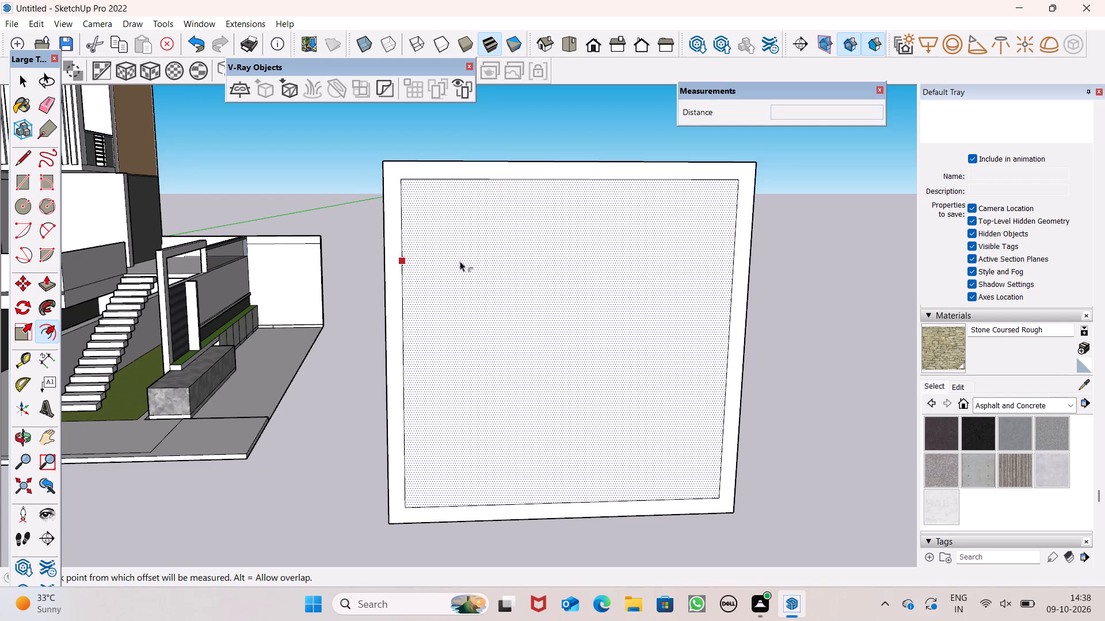
key("space")
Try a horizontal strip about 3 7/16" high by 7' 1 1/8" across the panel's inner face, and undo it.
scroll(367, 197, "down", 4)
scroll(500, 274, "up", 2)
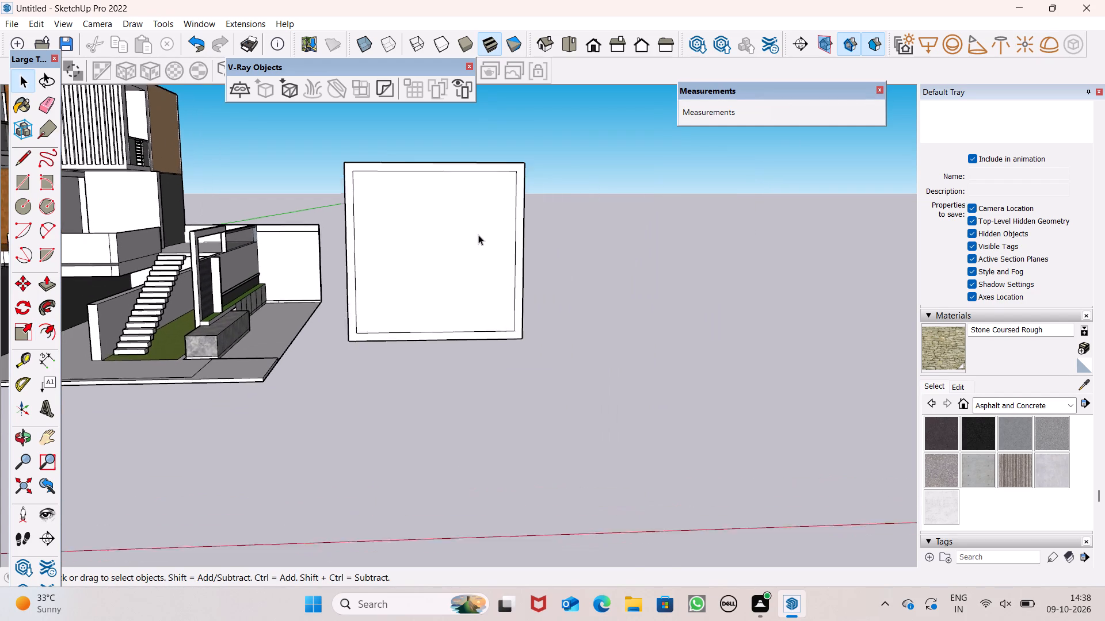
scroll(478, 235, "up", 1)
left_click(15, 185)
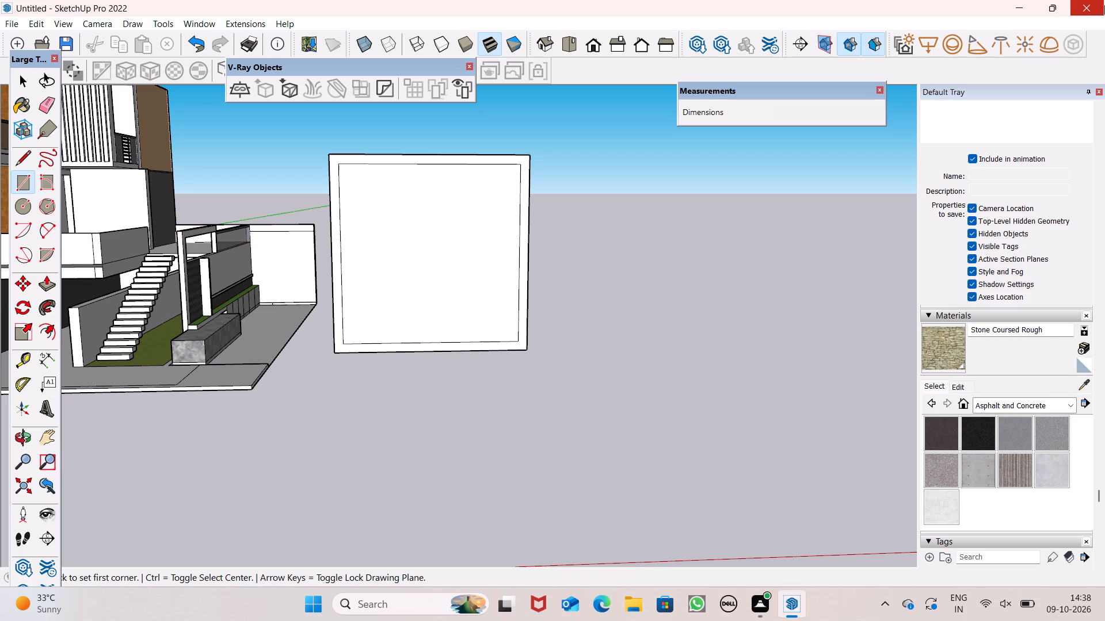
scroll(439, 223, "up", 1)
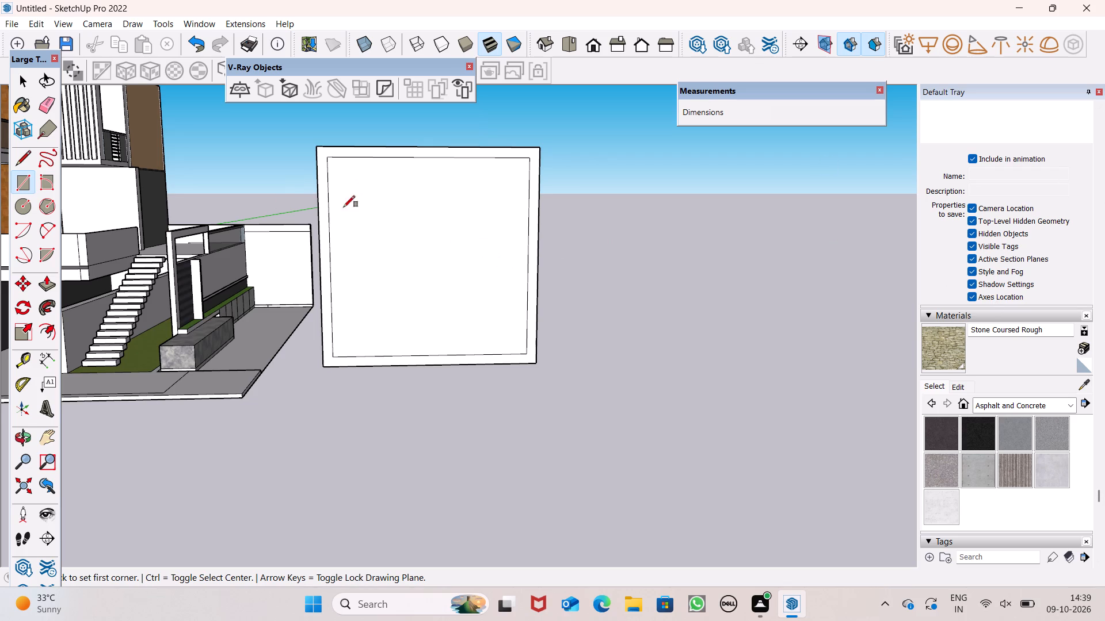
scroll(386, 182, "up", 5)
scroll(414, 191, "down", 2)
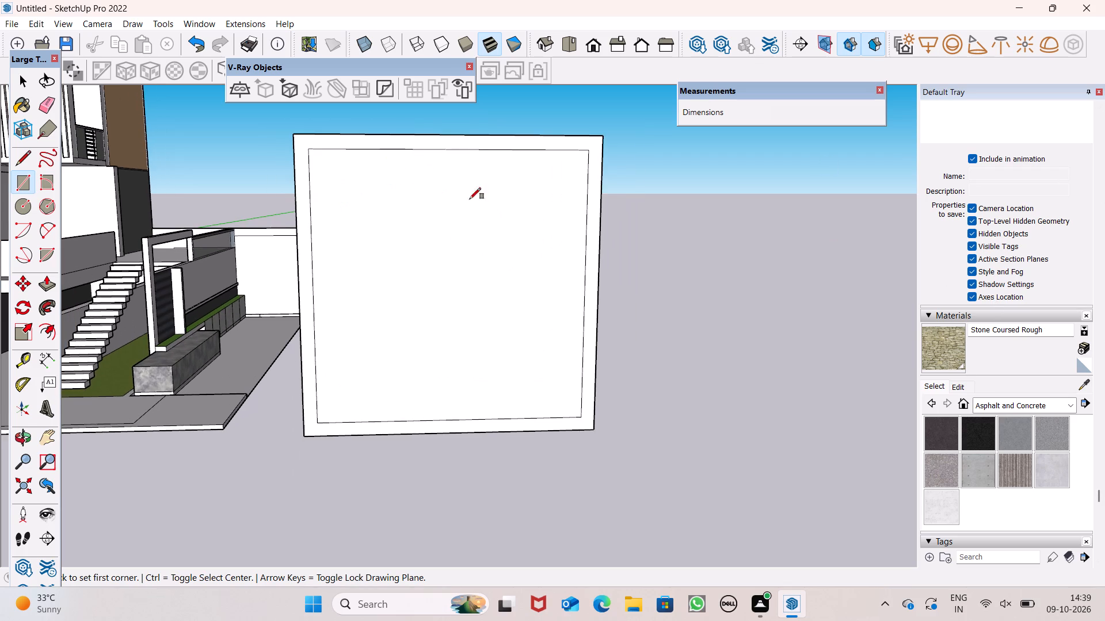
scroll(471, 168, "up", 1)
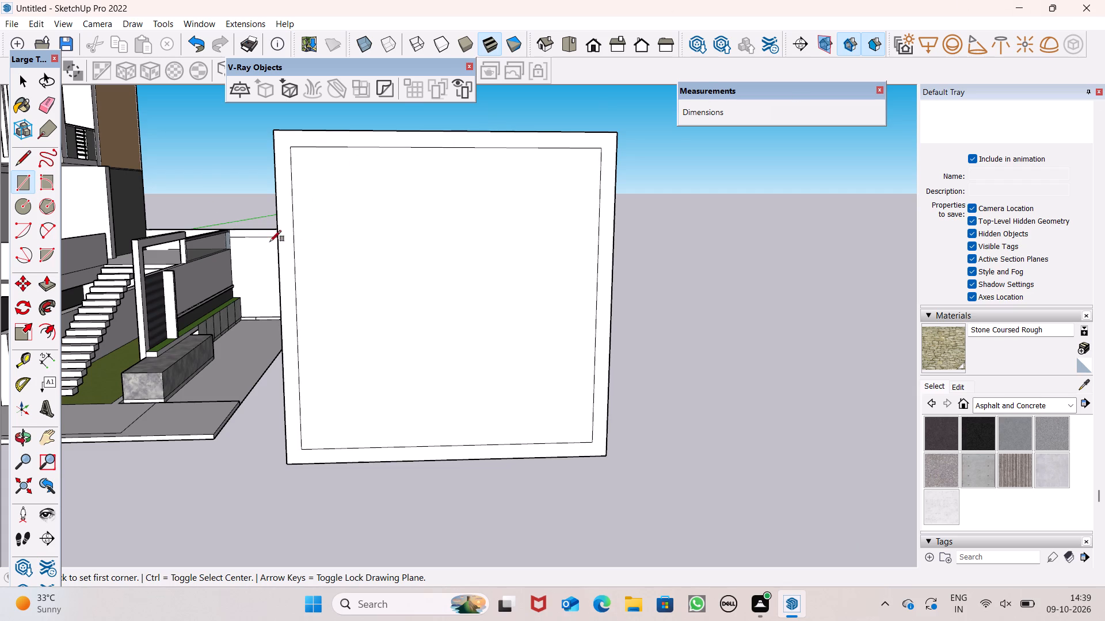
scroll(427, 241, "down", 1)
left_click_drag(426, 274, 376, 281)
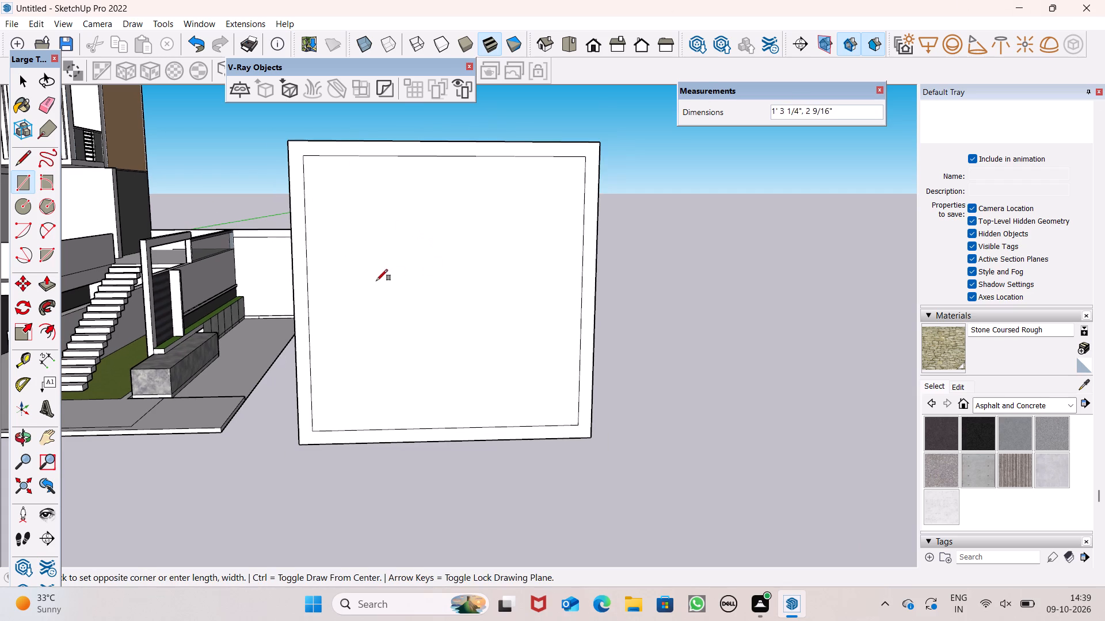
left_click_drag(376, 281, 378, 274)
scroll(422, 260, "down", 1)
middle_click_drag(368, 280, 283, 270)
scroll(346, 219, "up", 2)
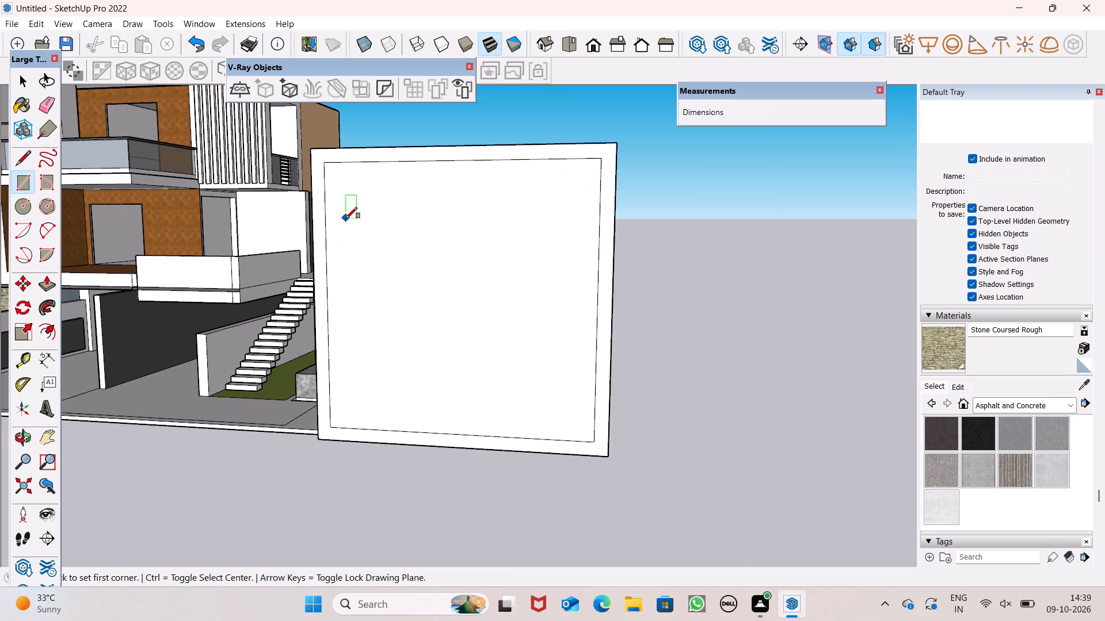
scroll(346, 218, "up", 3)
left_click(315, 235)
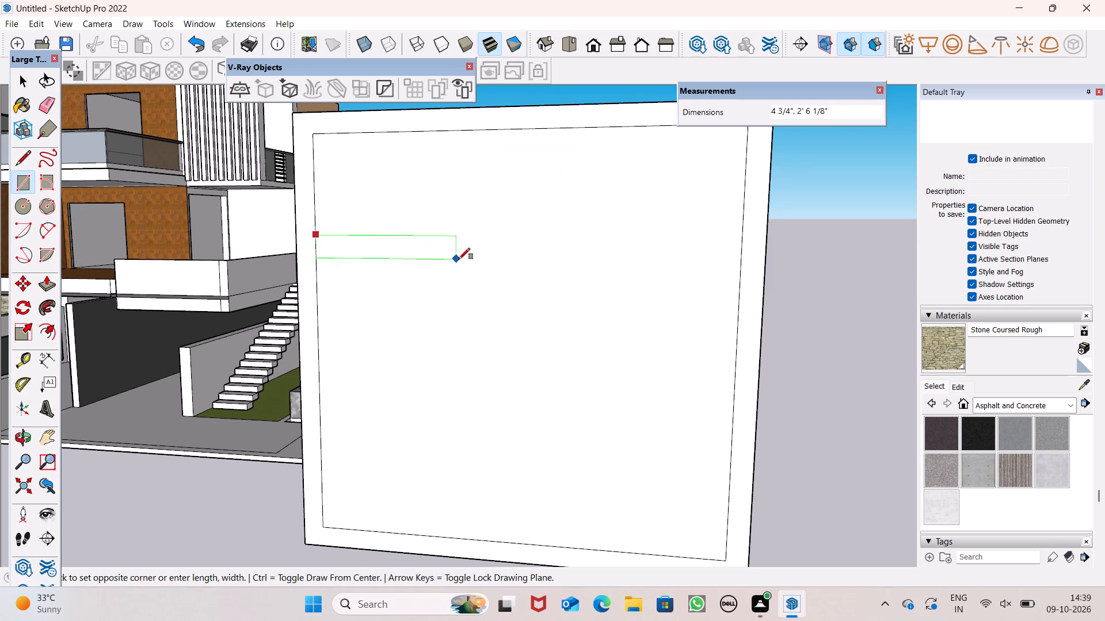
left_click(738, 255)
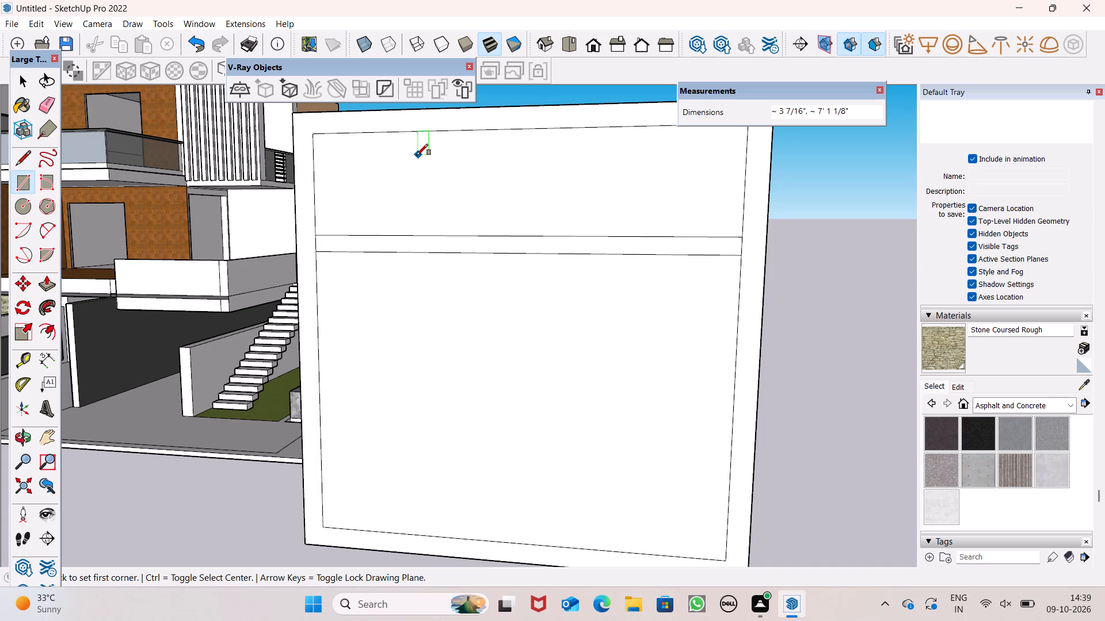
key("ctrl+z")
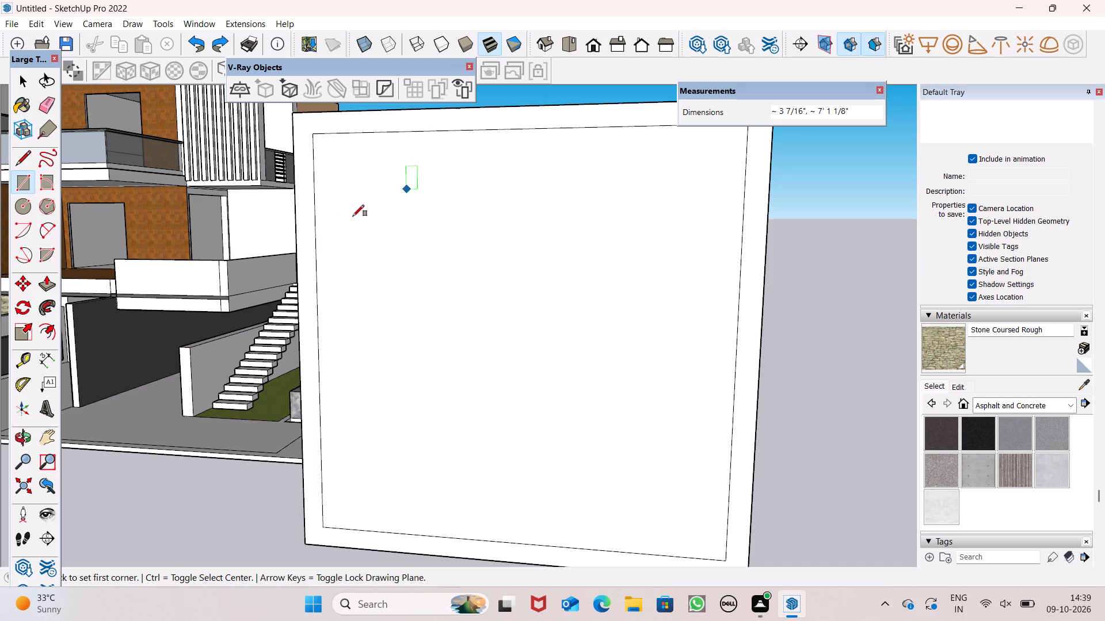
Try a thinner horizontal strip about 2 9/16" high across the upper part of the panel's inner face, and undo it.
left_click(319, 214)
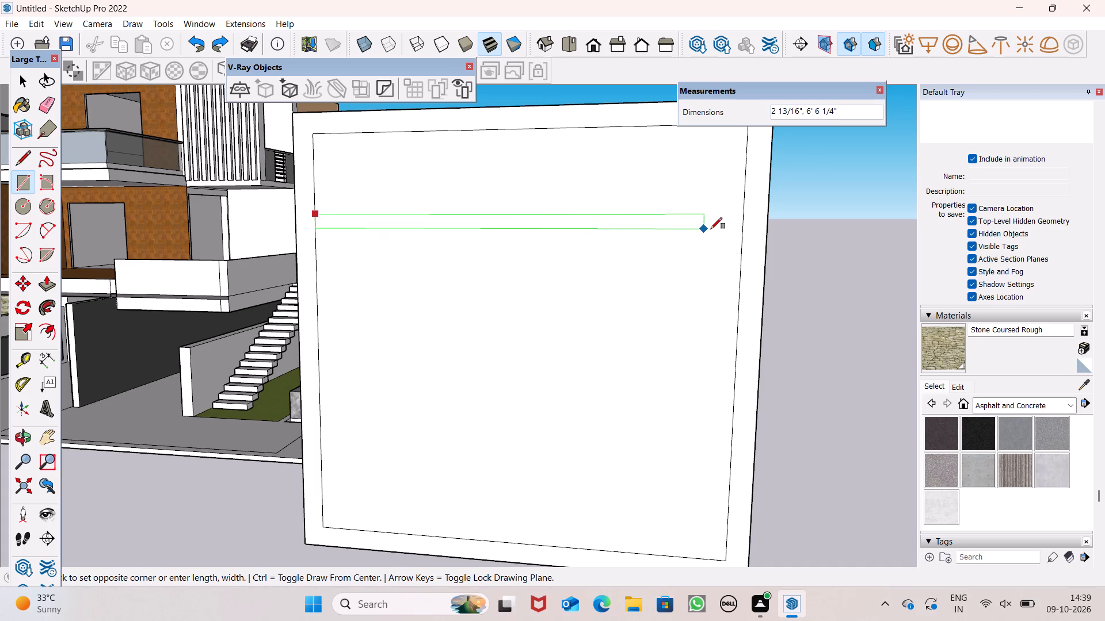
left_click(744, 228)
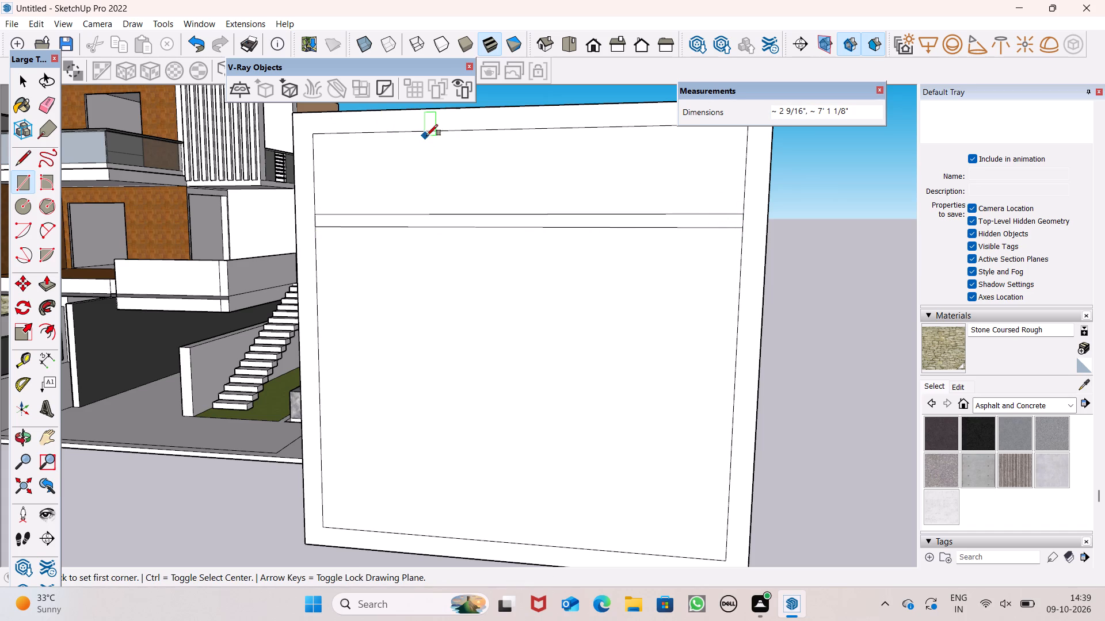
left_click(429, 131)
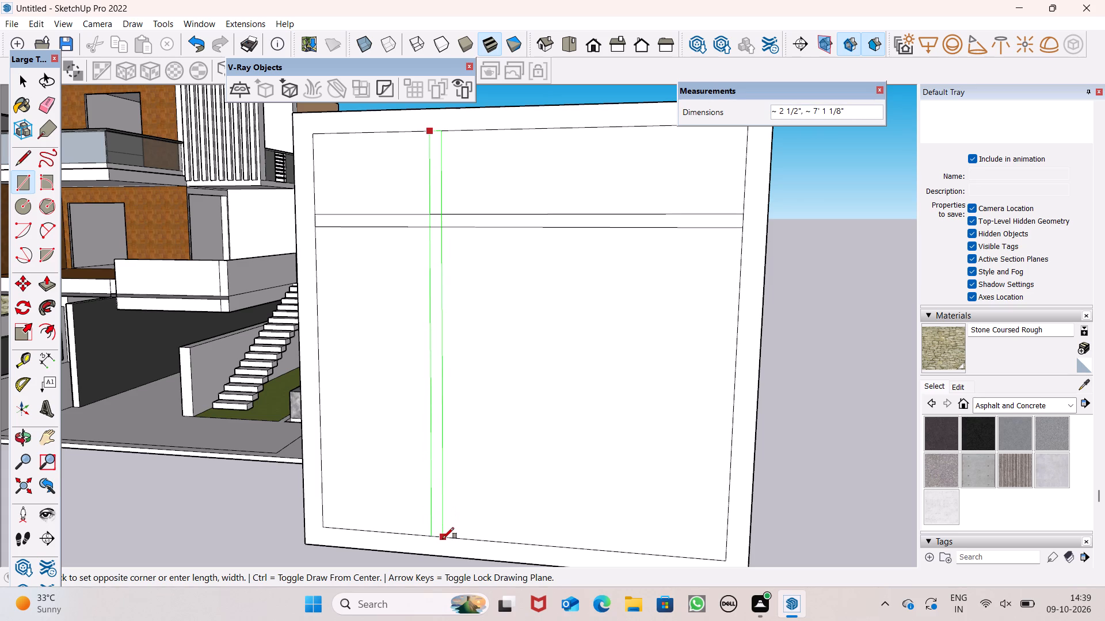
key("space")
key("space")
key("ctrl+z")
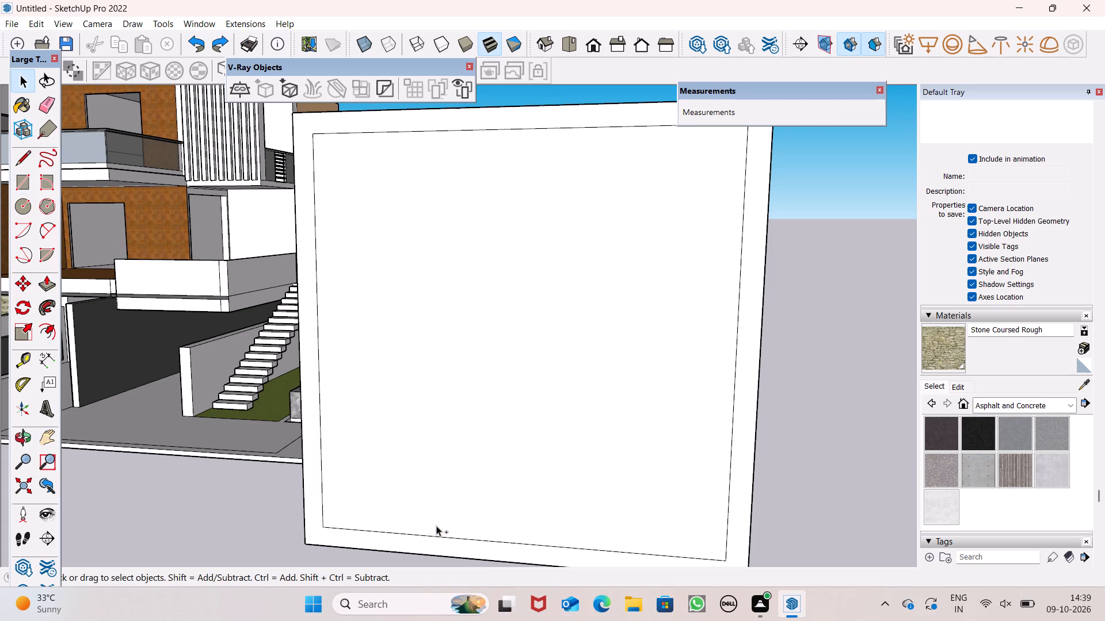
Draw a vertical strip about 1 5/16" wide by 7' 1 1/8" tall inside the frame, from its top inner edge to its bottom one.
left_click(21, 186)
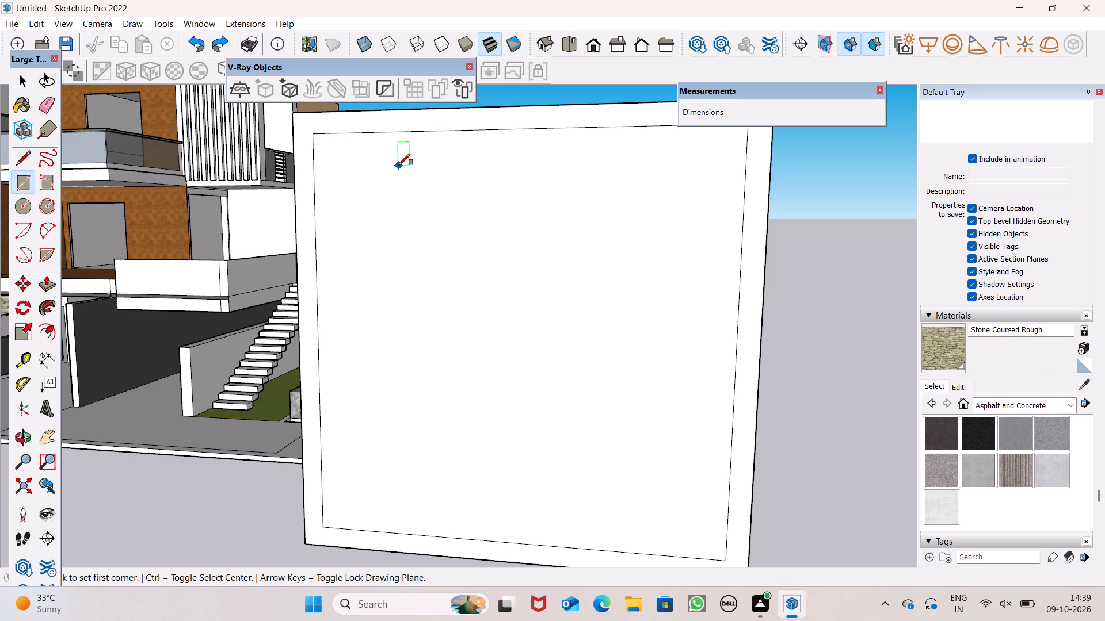
left_click(413, 133)
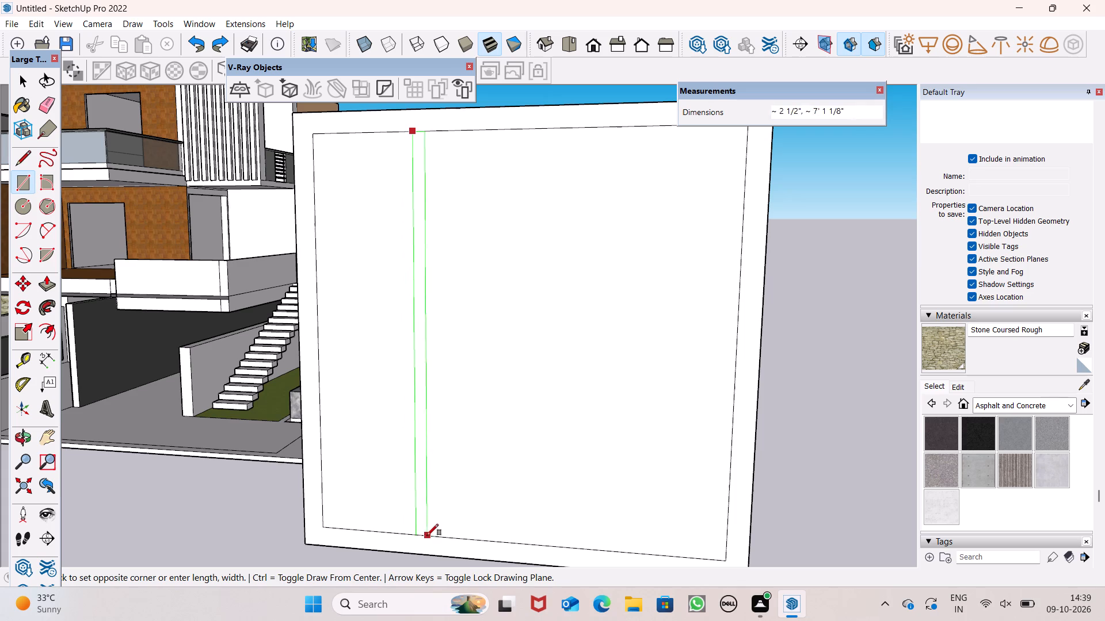
scroll(410, 524, "up", 6)
scroll(449, 566, "up", 6)
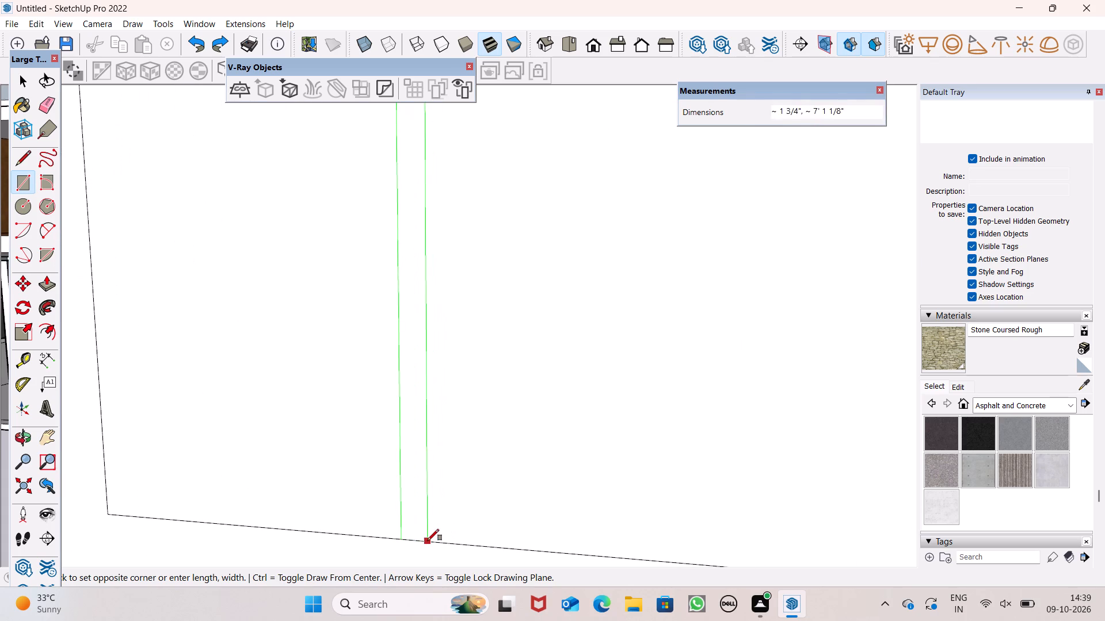
left_click(421, 543)
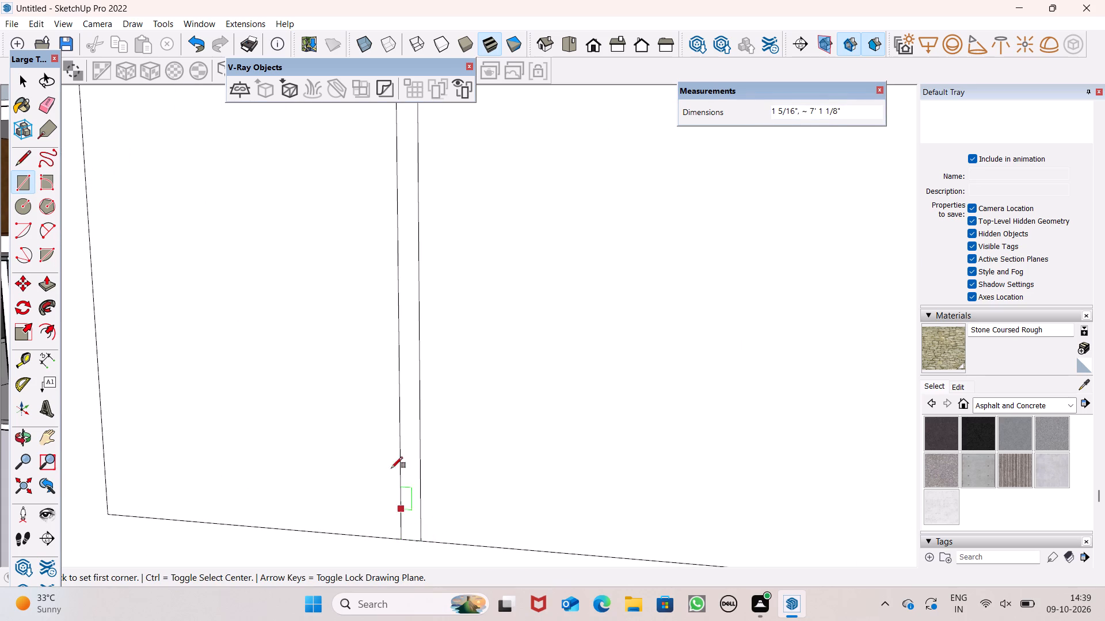
scroll(386, 419, "down", 4)
scroll(368, 420, "up", 1)
scroll(322, 447, "down", 3)
key("space")
Move the vertical strip sideways about 4 5/8" toward the middle of the panel.
scroll(383, 465, "up", 1)
scroll(383, 468, "down", 9)
scroll(372, 501, "up", 1)
scroll(370, 505, "down", 1)
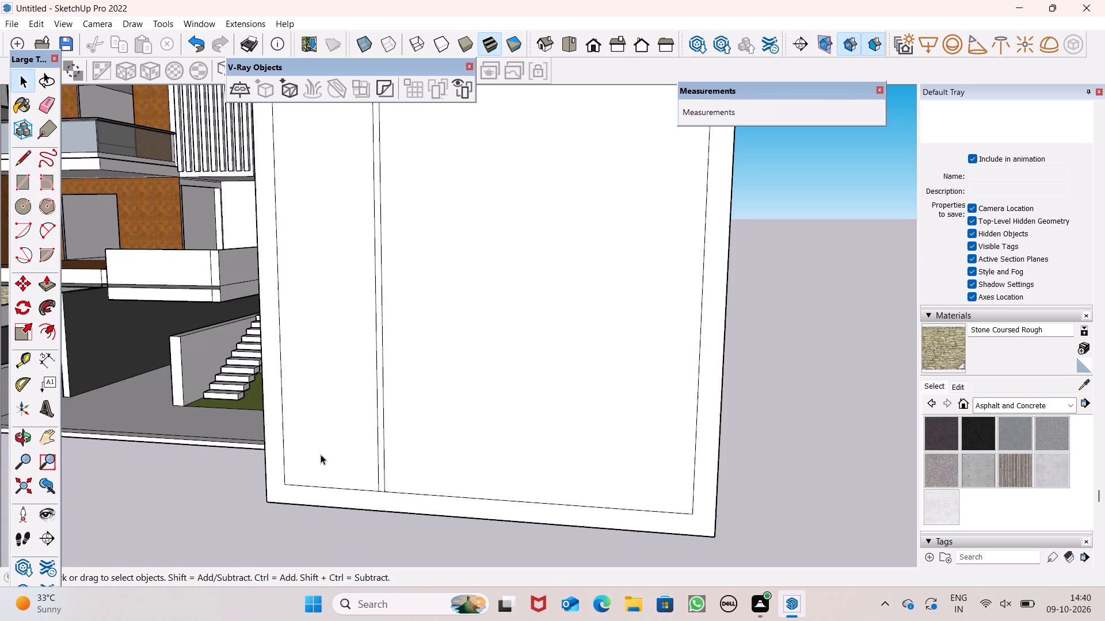
scroll(319, 453, "down", 5)
scroll(322, 460, "up", 1)
middle_click_drag(492, 446, 525, 443)
scroll(337, 428, "up", 3)
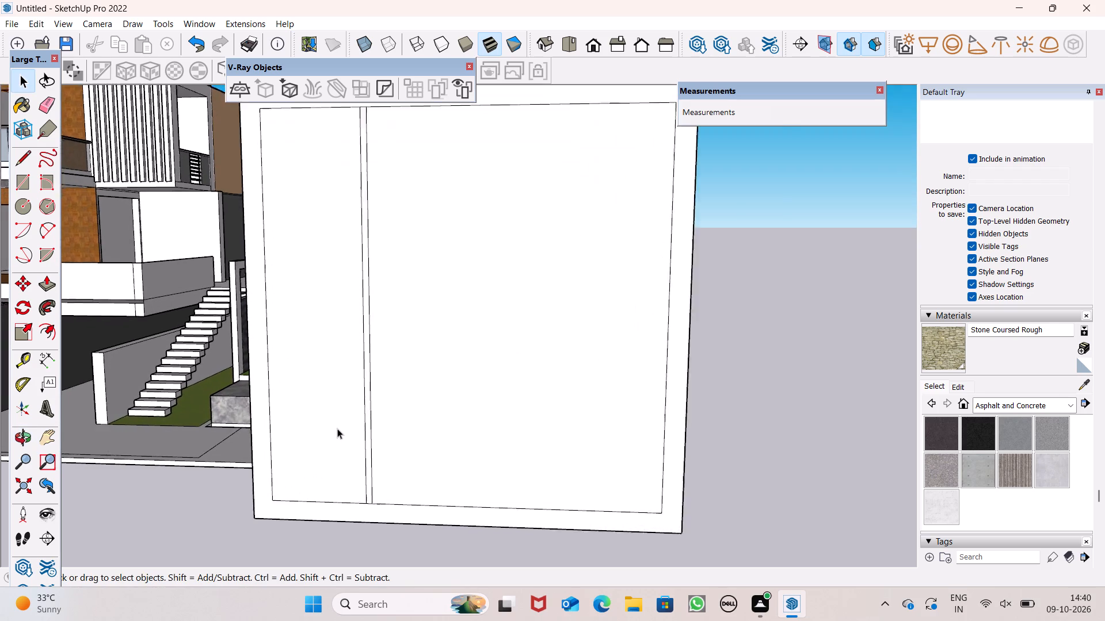
scroll(337, 428, "up", 2)
double_click(375, 461)
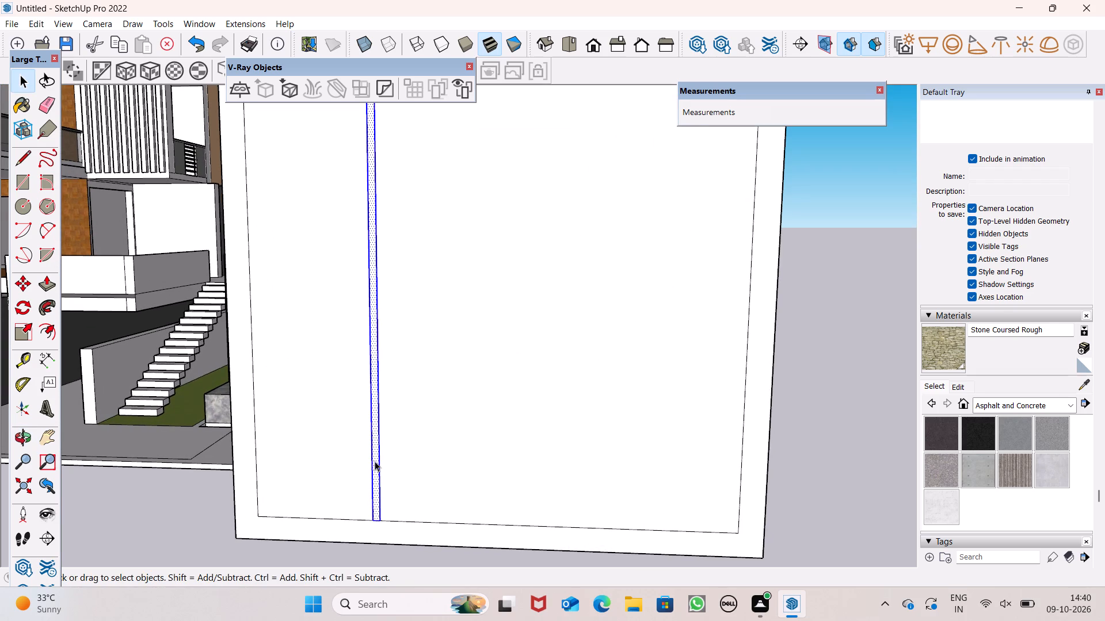
key("m")
key("Return")
left_click_drag(378, 455, 378, 455)
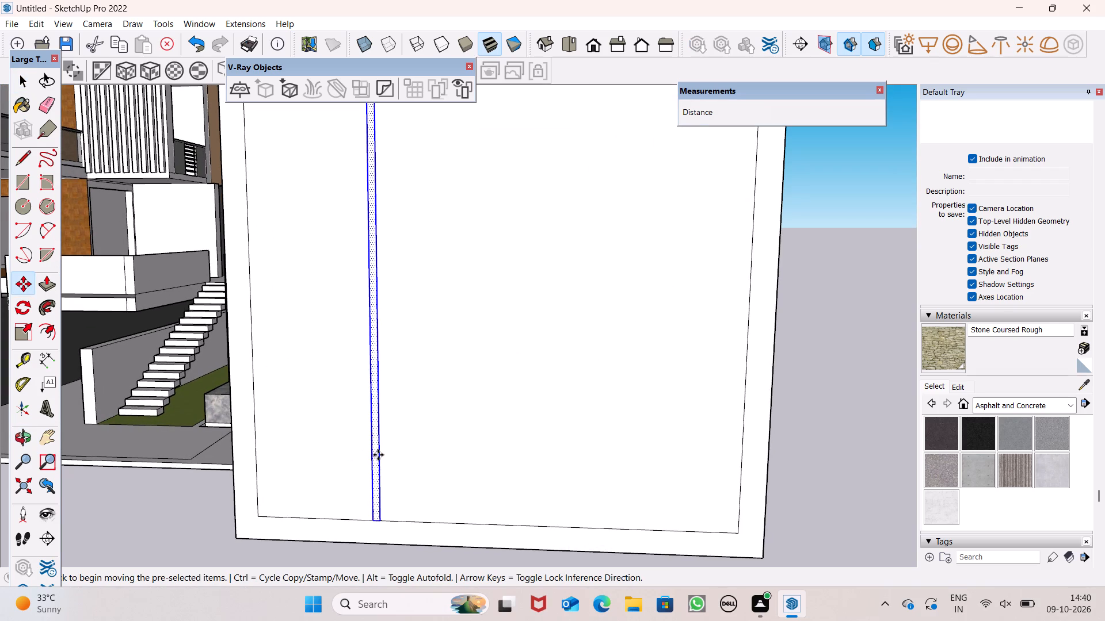
left_click_drag(378, 455, 405, 462)
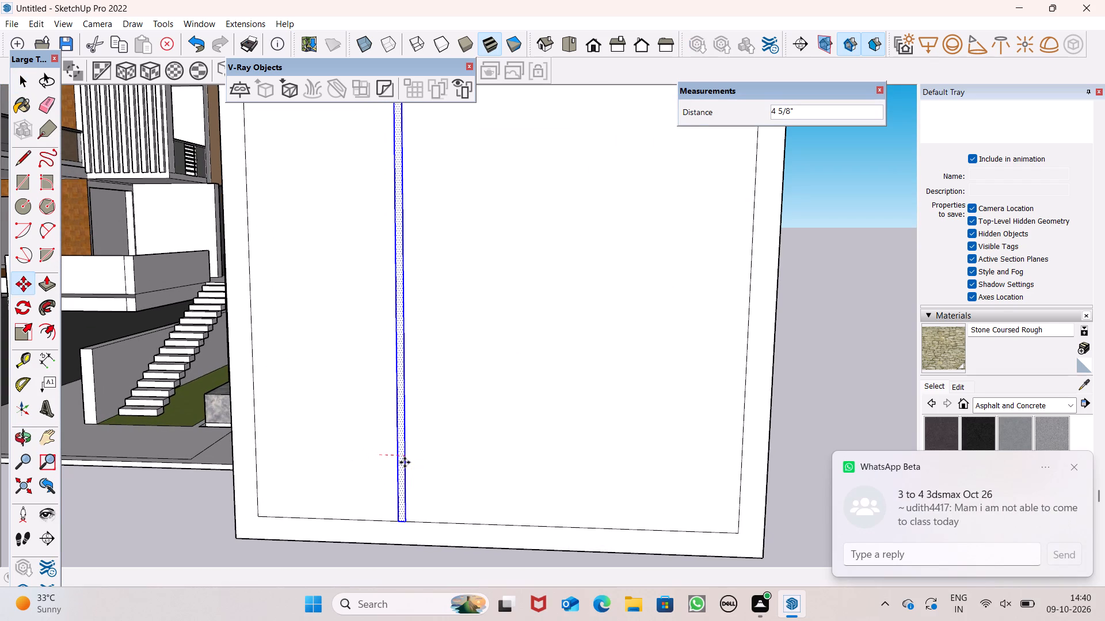
Copy the vertical strip across the panel so two strips divide the inner face into three roughly equal bays.
left_click_drag(405, 462, 561, 470)
left_click(561, 470)
key("space")
key("space")
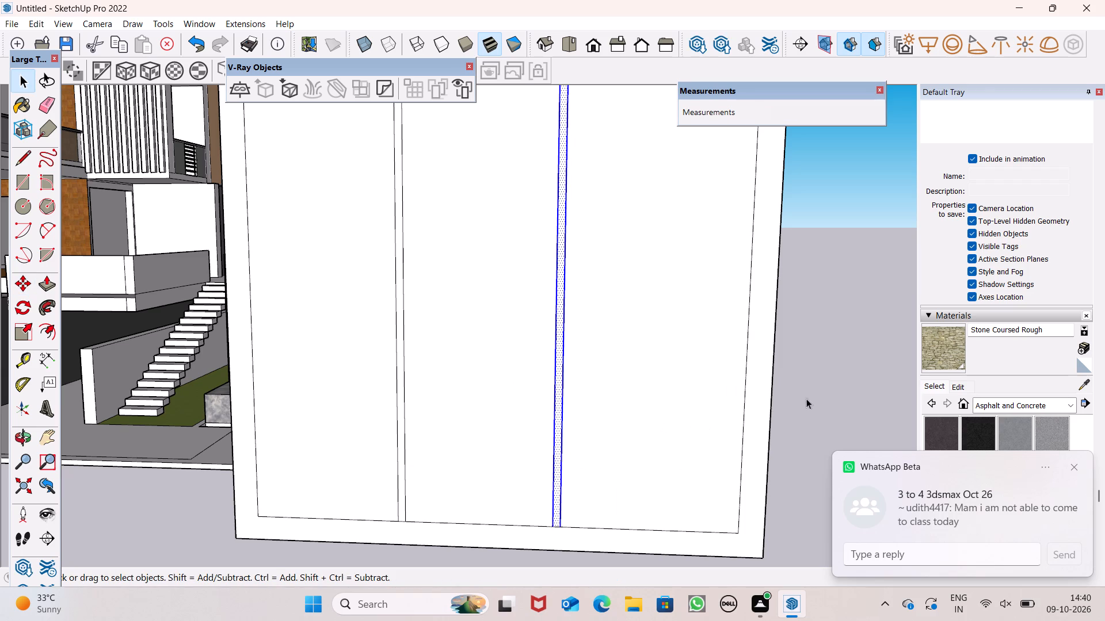
left_click(827, 375)
left_click(1078, 466)
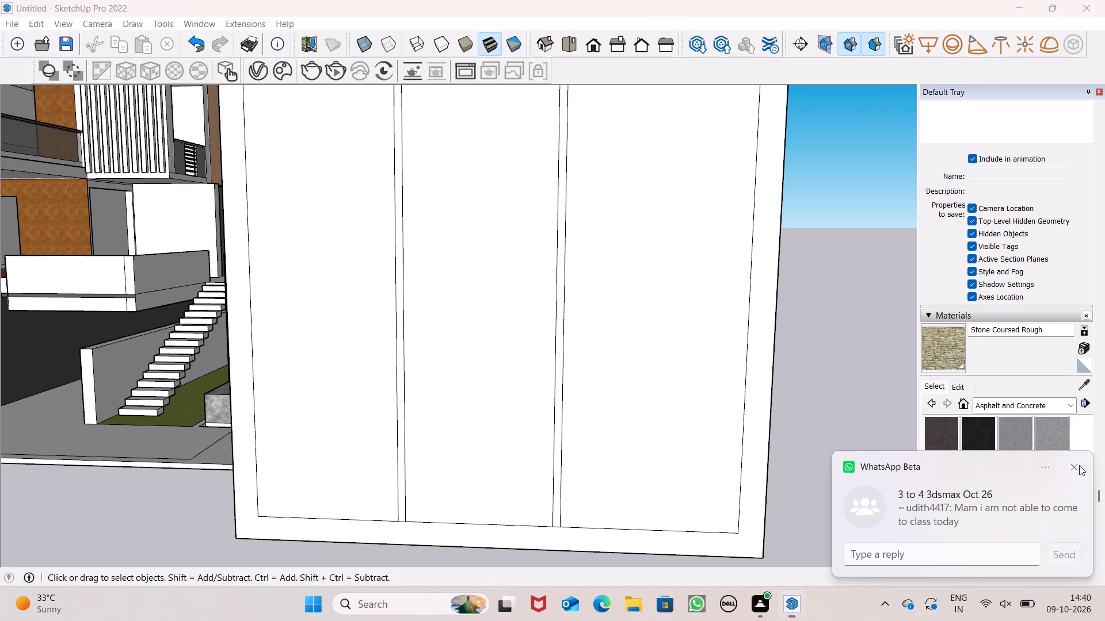
Draw a horizontal strip about 2 3/8" high by 7' 1 1/8" across the upper third of the inner face, crossing both vertical strips.
scroll(606, 453, "down", 2)
scroll(555, 484, "down", 4)
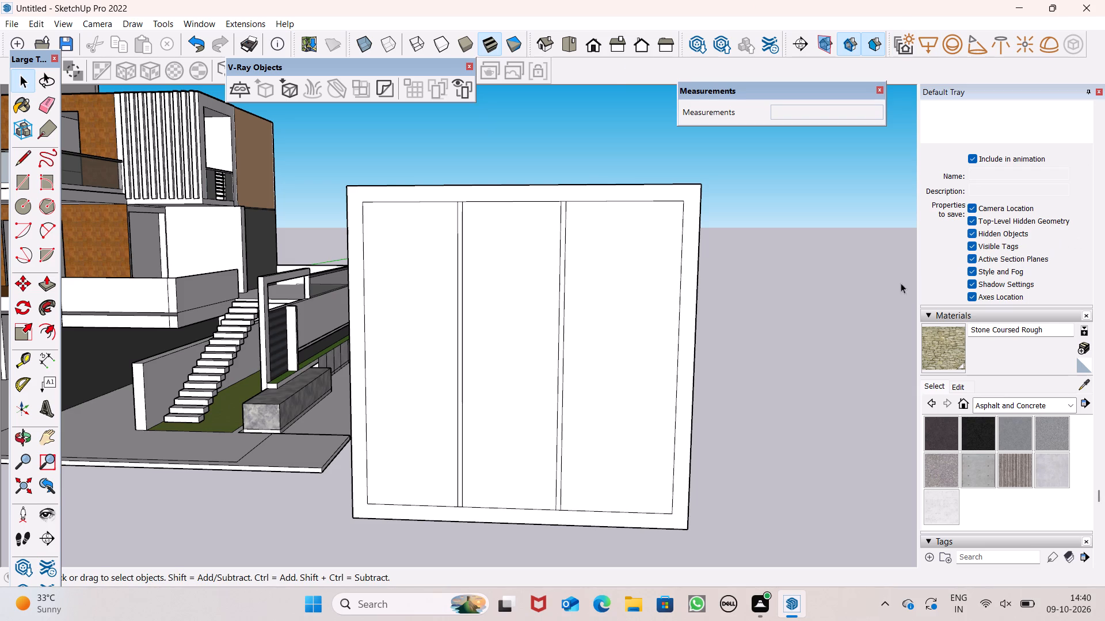
scroll(366, 275, "up", 2)
left_click(25, 192)
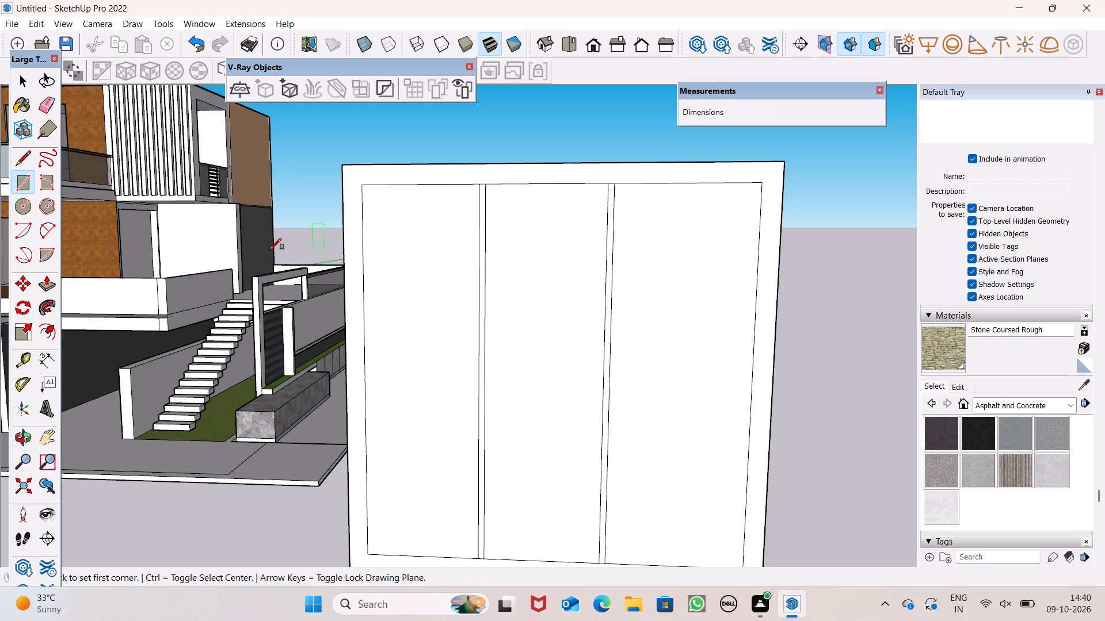
left_click(364, 286)
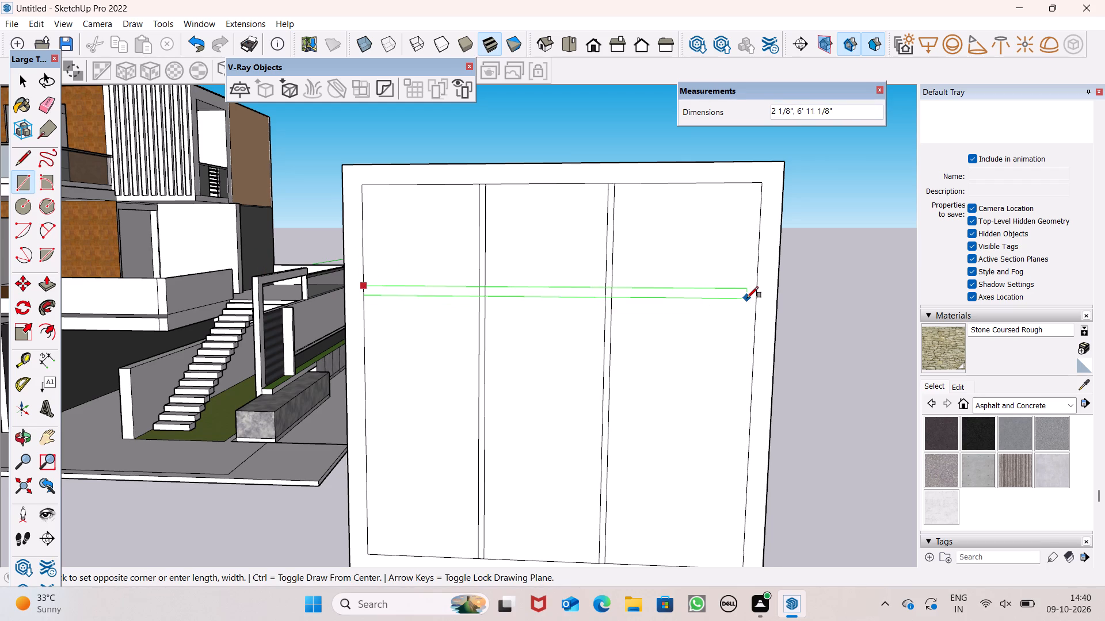
scroll(748, 293, "up", 3)
scroll(748, 292, "down", 1)
scroll(748, 292, "up", 6)
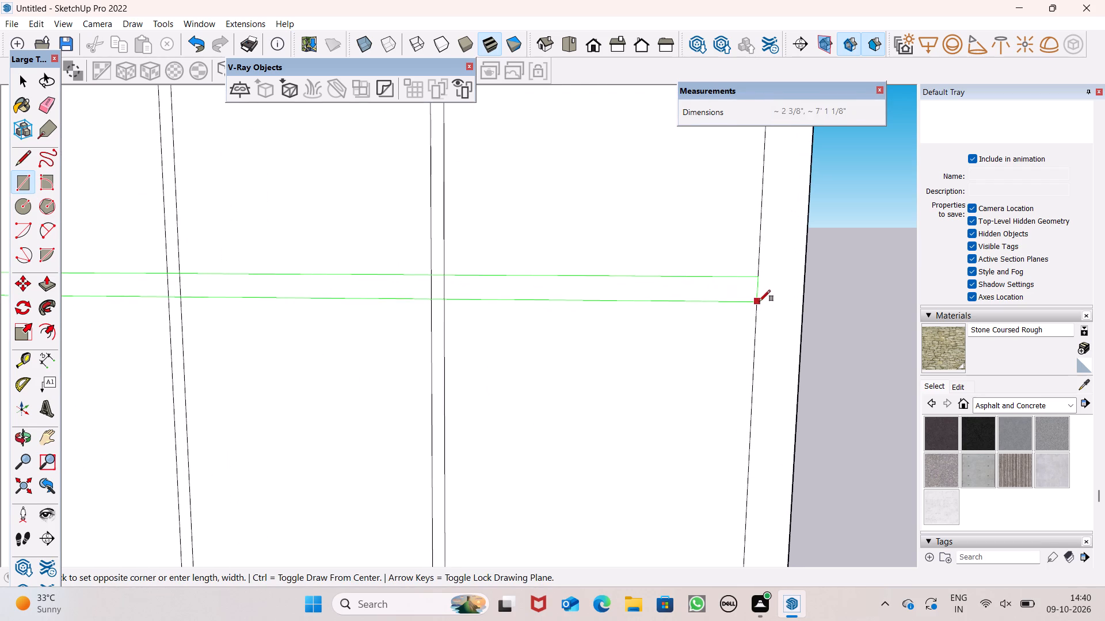
left_click(756, 301)
Erase the short inner-frame edge segments across the top ends of both vertical strips, merging them with the frame.
scroll(616, 247, "down", 4)
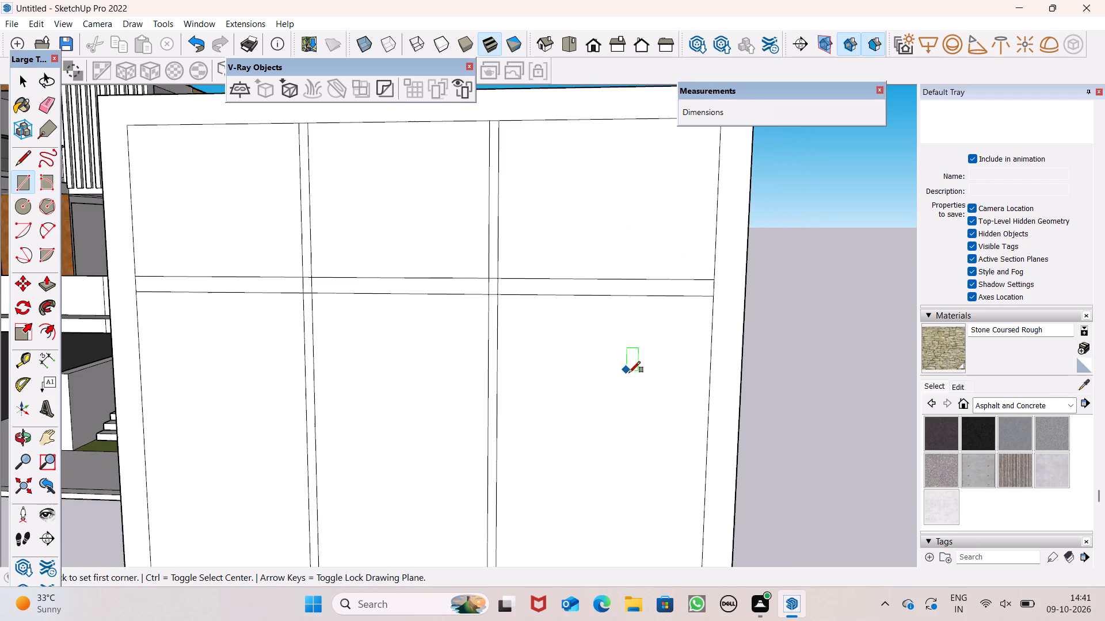
scroll(660, 363, "down", 9)
scroll(545, 283, "up", 4)
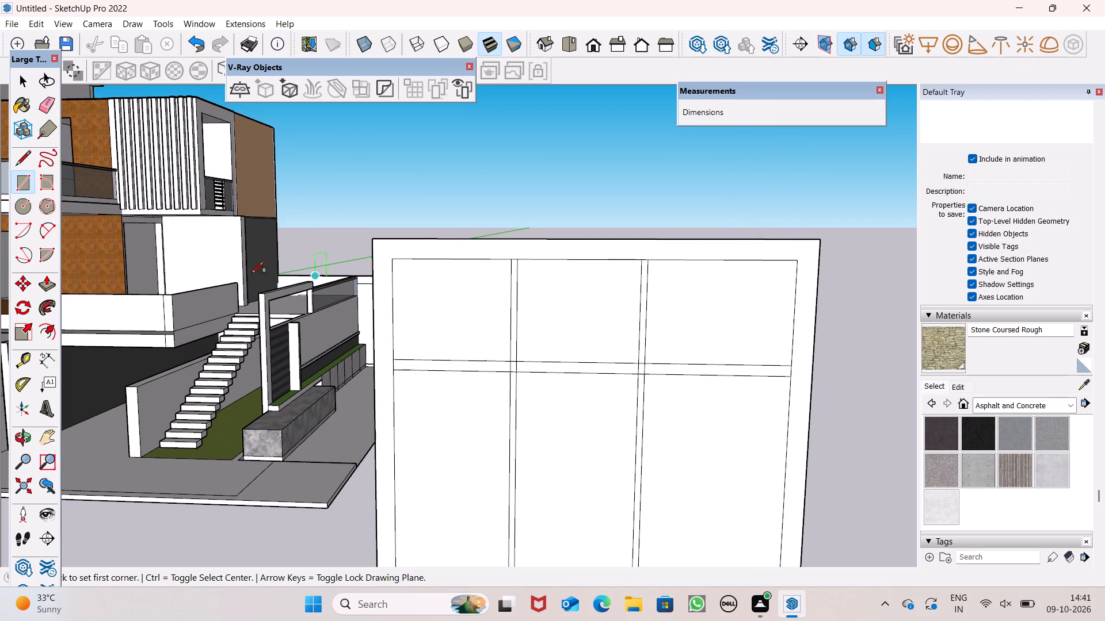
left_click(48, 110)
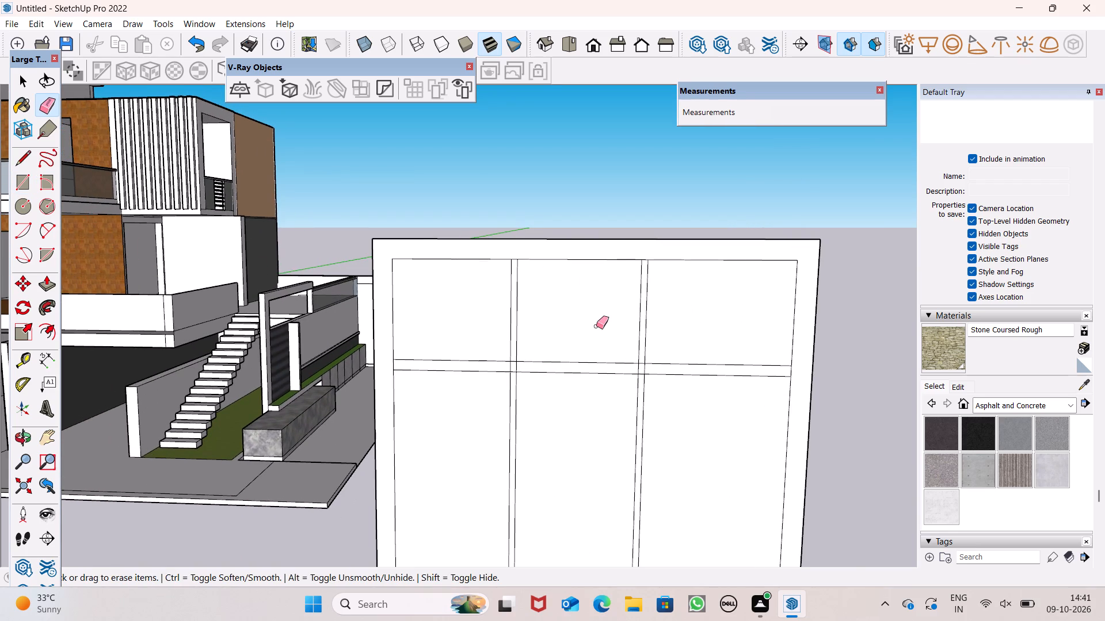
scroll(657, 290, "up", 11)
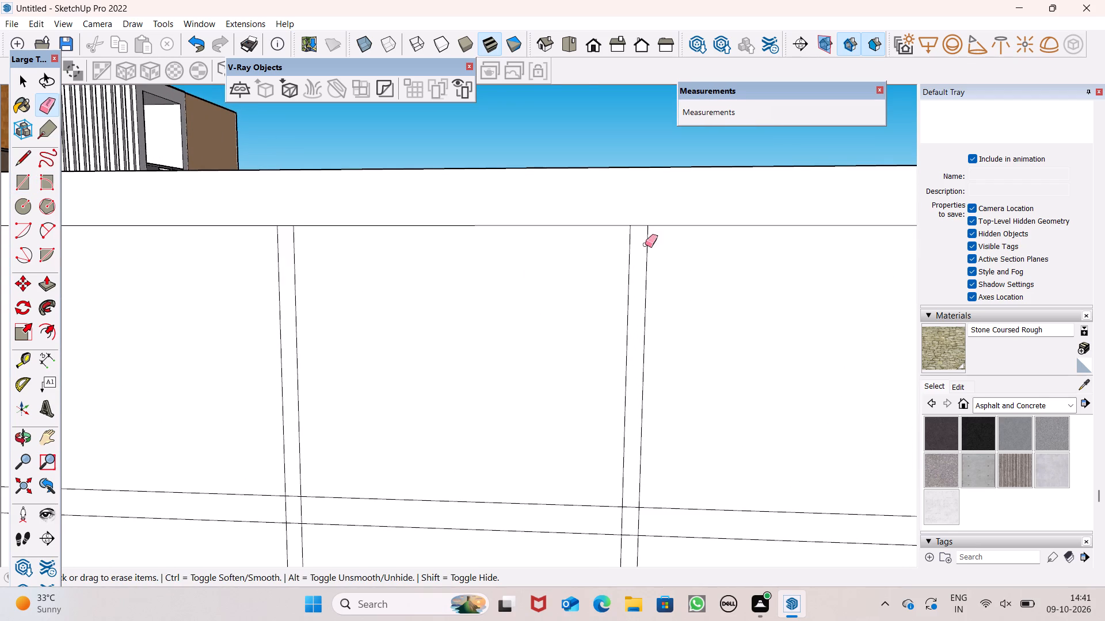
left_click(642, 220)
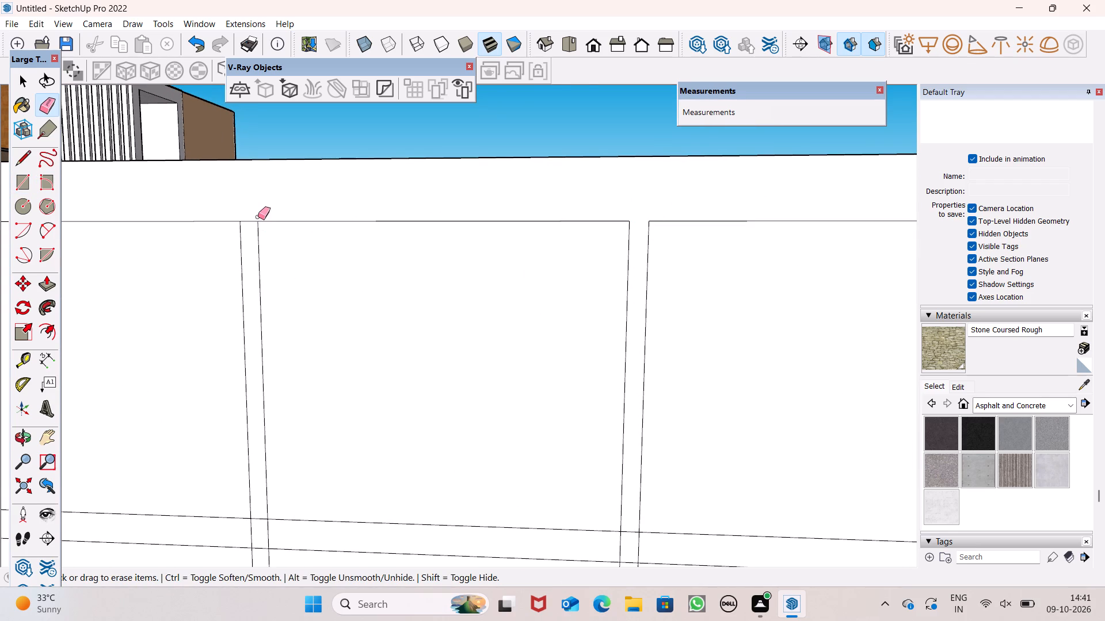
left_click(247, 220)
Erase the overlapping line segments inside the crossing of the horizontal strip and the left vertical strip.
scroll(302, 228, "down", 4)
scroll(398, 198, "down", 6)
scroll(348, 378, "up", 5)
scroll(292, 332, "up", 3)
scroll(293, 333, "down", 1)
scroll(298, 344, "up", 1)
scroll(365, 362, "up", 3)
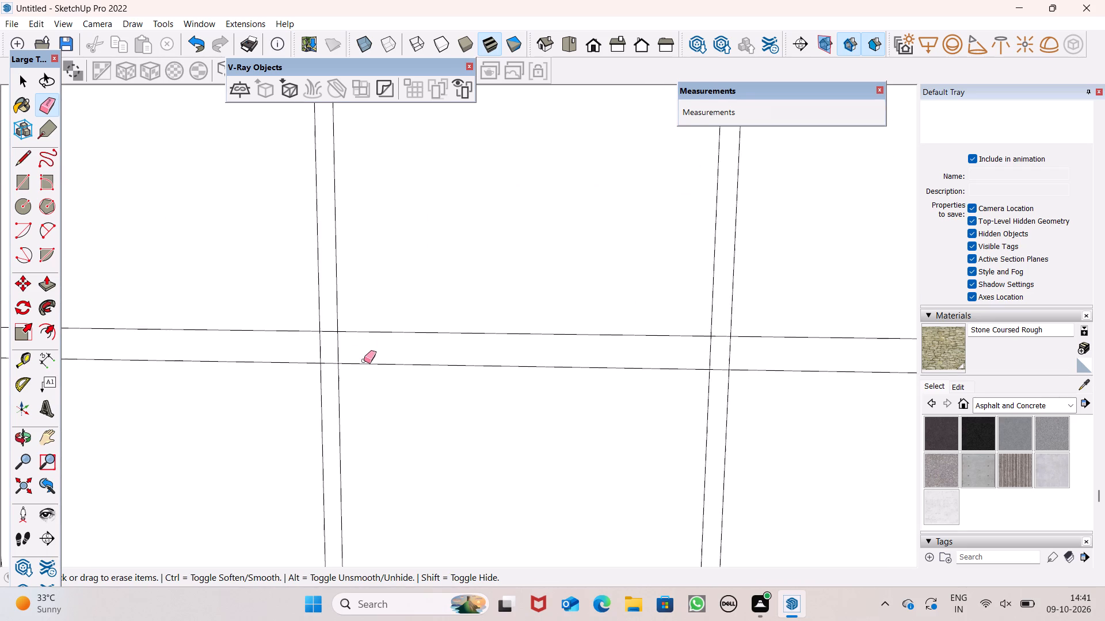
scroll(364, 361, "up", 3)
left_click_drag(291, 334, 325, 334)
left_click_drag(326, 334, 330, 328)
left_click_drag(306, 312, 311, 330)
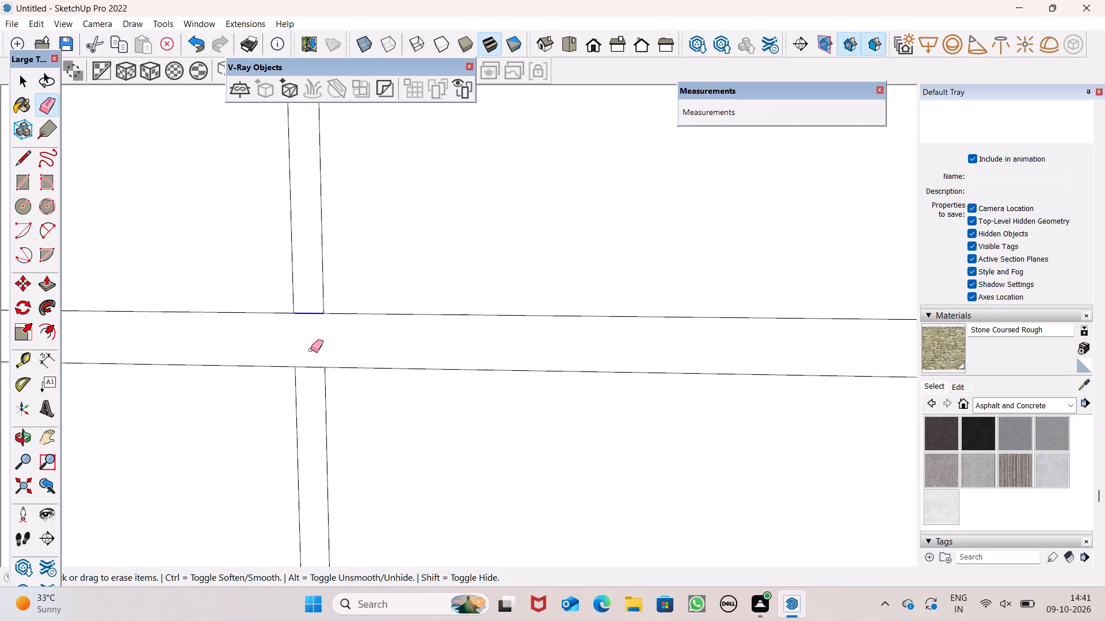
left_click_drag(311, 361, 312, 367)
Erase the overlapping line segments inside the crossing of the horizontal strip and the right vertical strip.
scroll(356, 238, "down", 2)
scroll(357, 256, "up", 1)
scroll(353, 262, "down", 1)
scroll(273, 346, "down", 5)
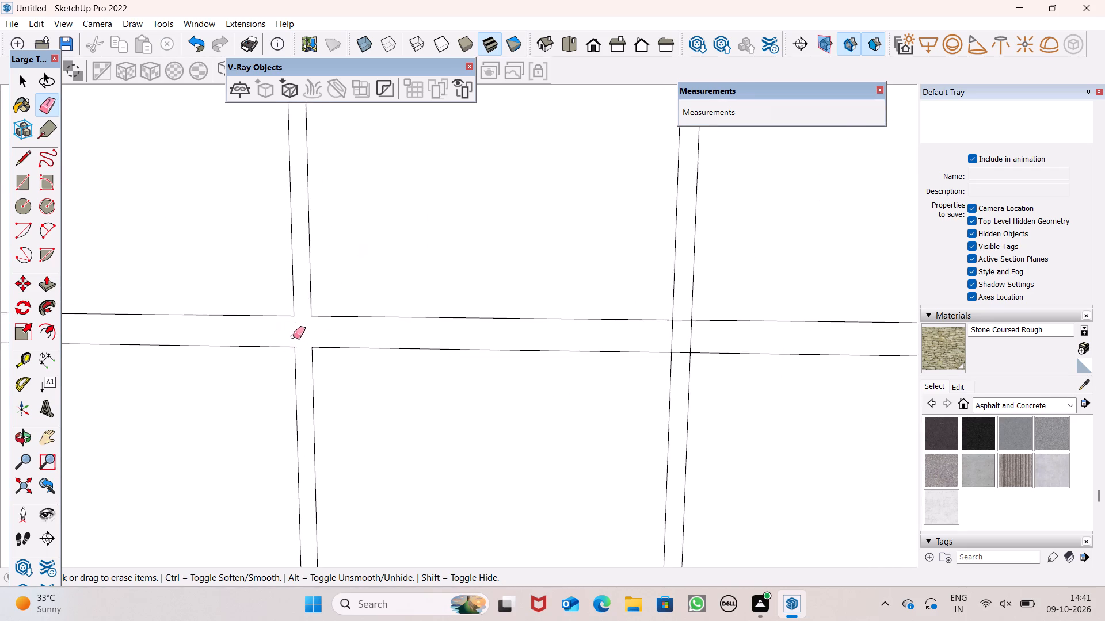
scroll(291, 329, "down", 5)
scroll(590, 330, "up", 6)
scroll(665, 345, "down", 1)
scroll(665, 345, "up", 3)
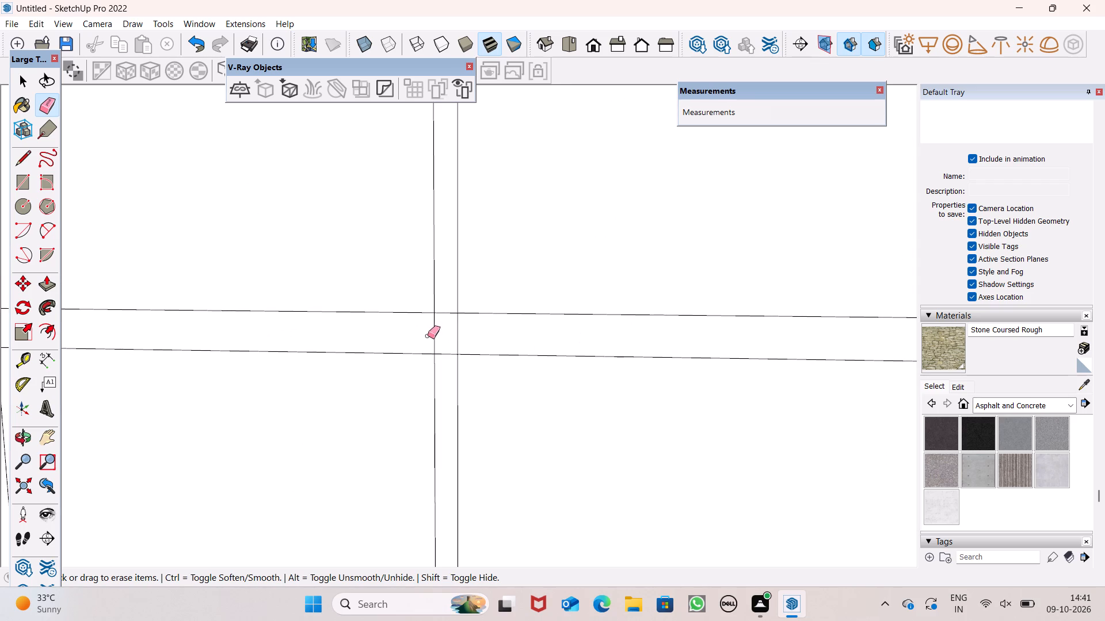
scroll(428, 335, "up", 1)
left_click_drag(435, 302, 443, 339)
left_click_drag(429, 355, 433, 365)
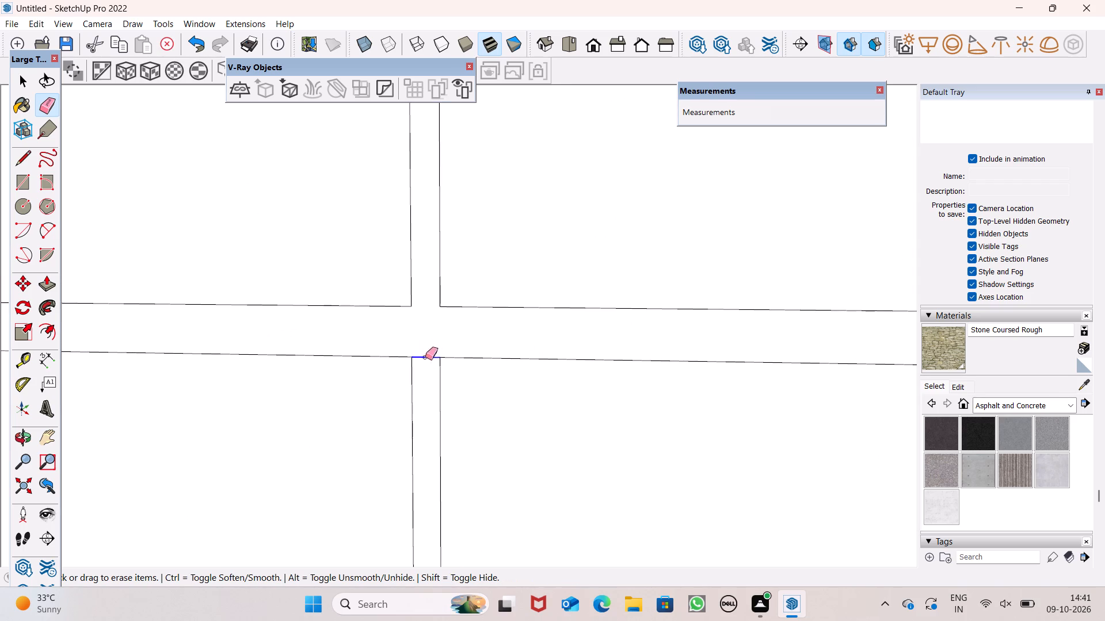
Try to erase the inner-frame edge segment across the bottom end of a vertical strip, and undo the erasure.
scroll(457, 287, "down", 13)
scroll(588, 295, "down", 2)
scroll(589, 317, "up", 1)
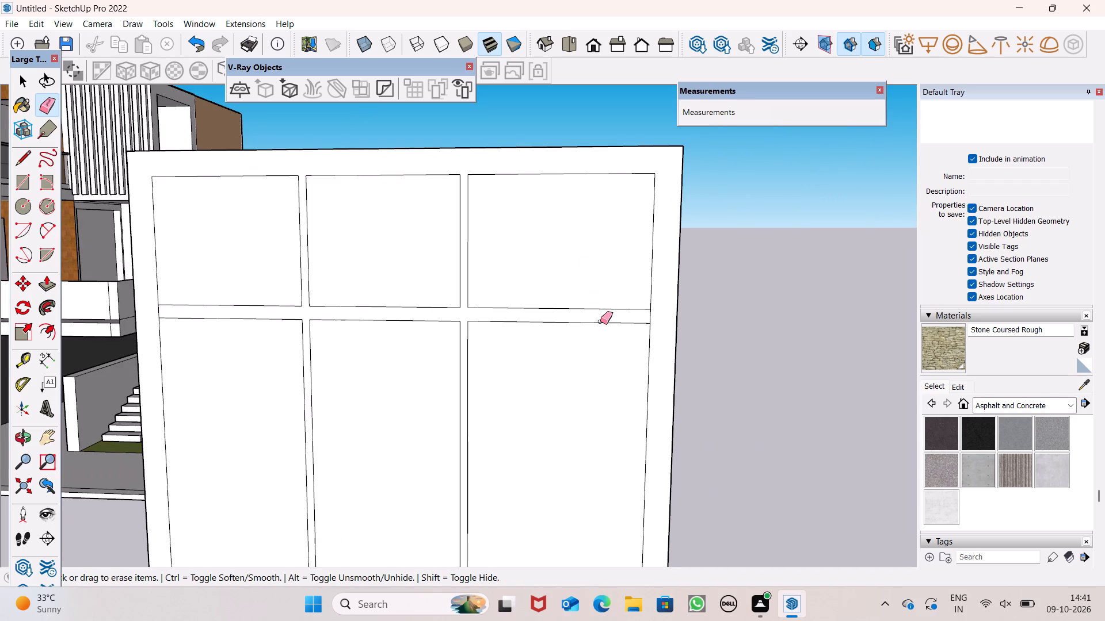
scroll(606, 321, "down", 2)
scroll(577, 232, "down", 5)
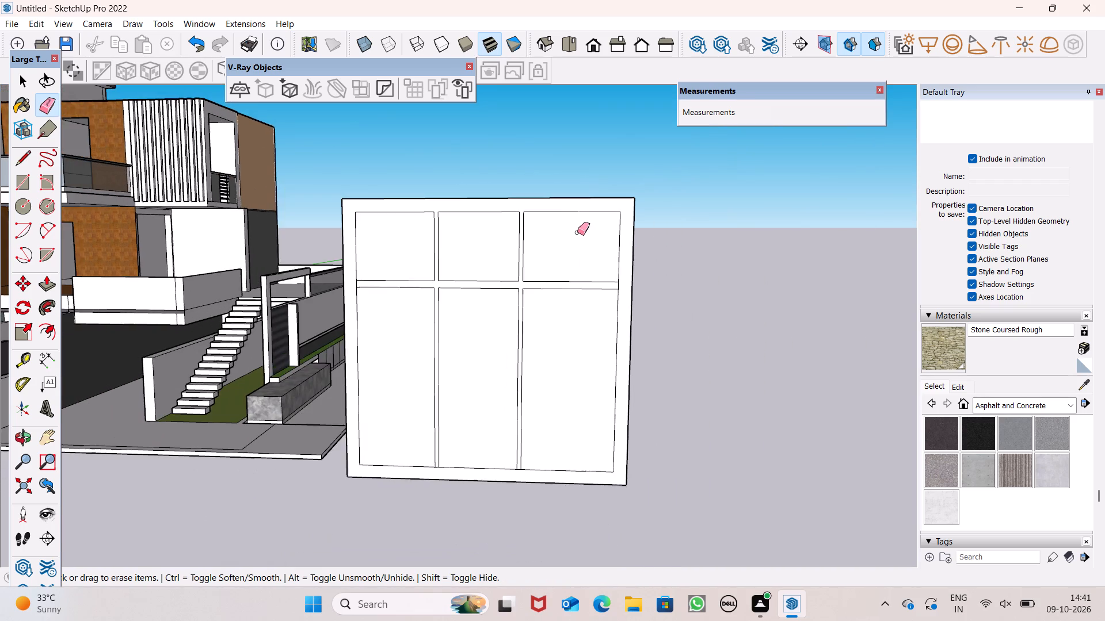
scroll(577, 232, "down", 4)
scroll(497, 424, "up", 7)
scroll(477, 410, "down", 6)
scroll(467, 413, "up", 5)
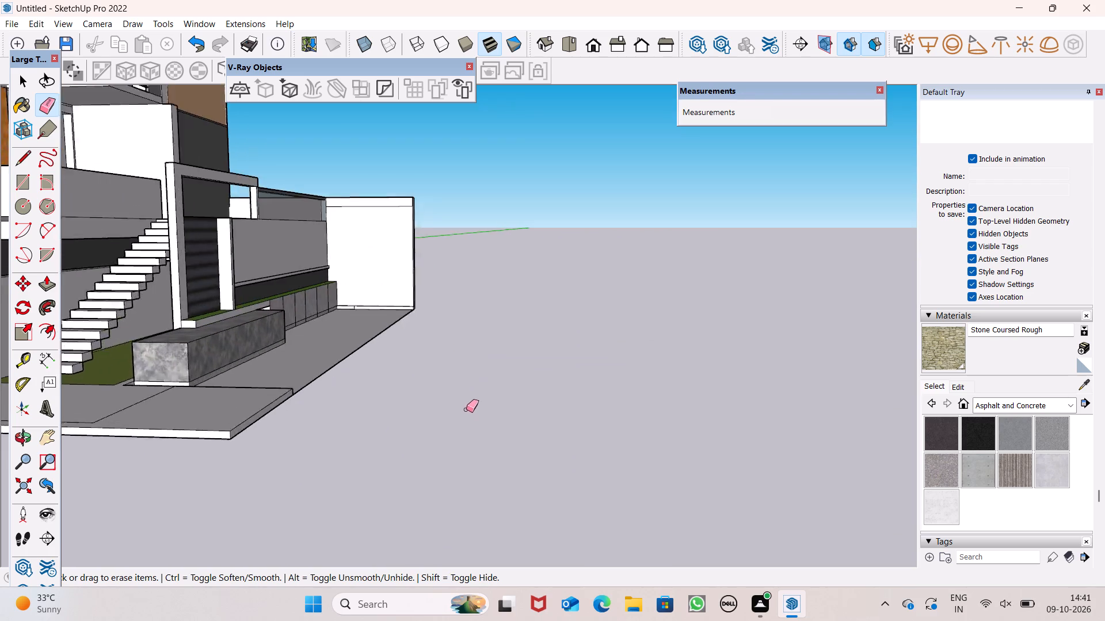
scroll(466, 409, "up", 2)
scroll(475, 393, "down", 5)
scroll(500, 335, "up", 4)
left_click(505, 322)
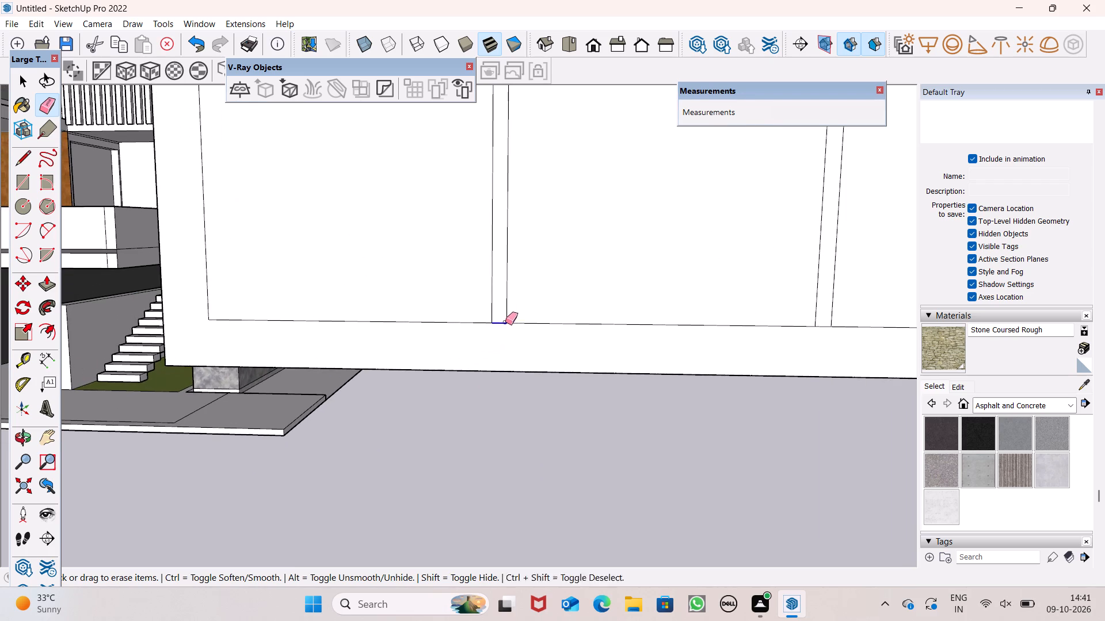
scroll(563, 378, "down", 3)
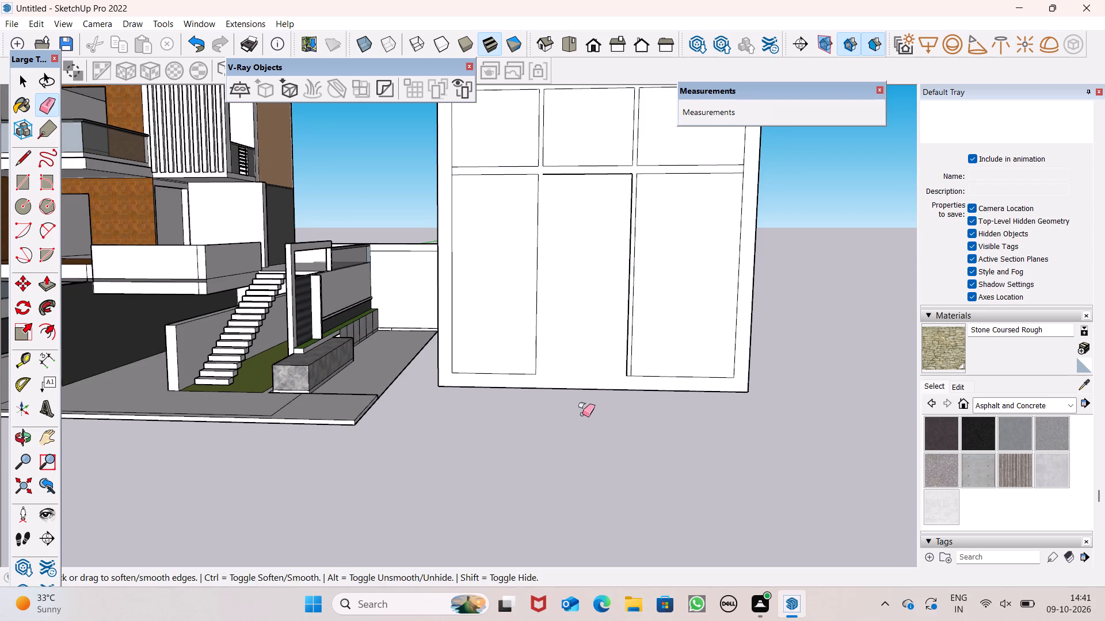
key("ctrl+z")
Erase the short inner-frame edge segments across the bottom ends of both vertical strips.
scroll(666, 371, "up", 5)
scroll(597, 377, "up", 5)
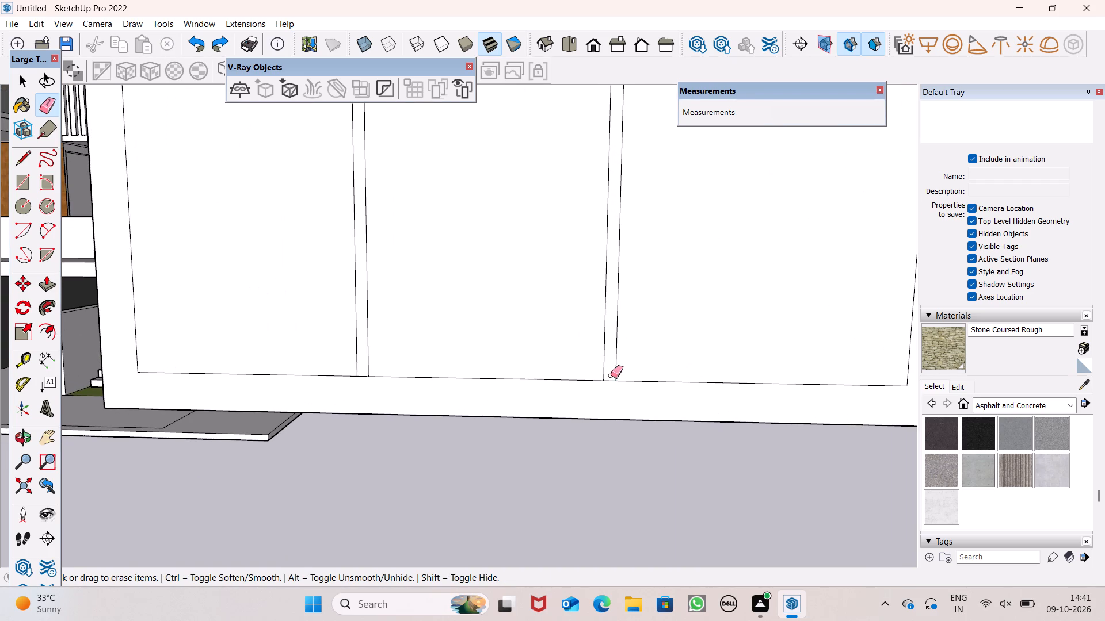
left_click_drag(611, 375, 608, 384)
left_click(361, 372)
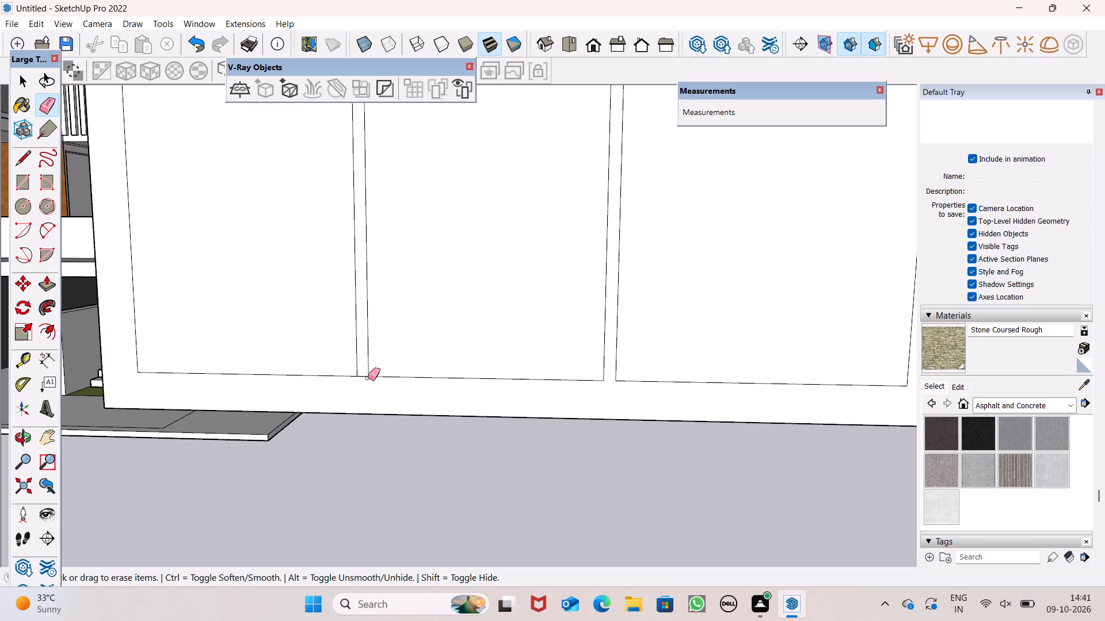
scroll(362, 377, "up", 8)
left_click(366, 375)
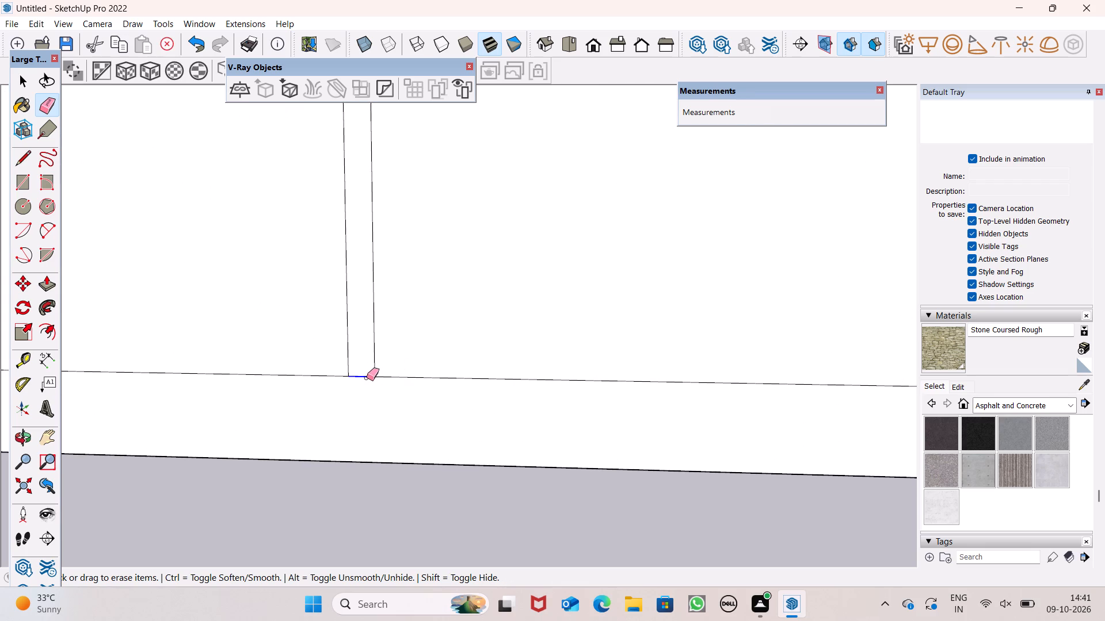
Erase the short inner-frame edge segments at both ends of the horizontal strip, merging it with the frame.
scroll(463, 420, "down", 10)
scroll(473, 439, "up", 1)
scroll(480, 463, "down", 1)
scroll(480, 465, "up", 1)
scroll(480, 465, "down", 5)
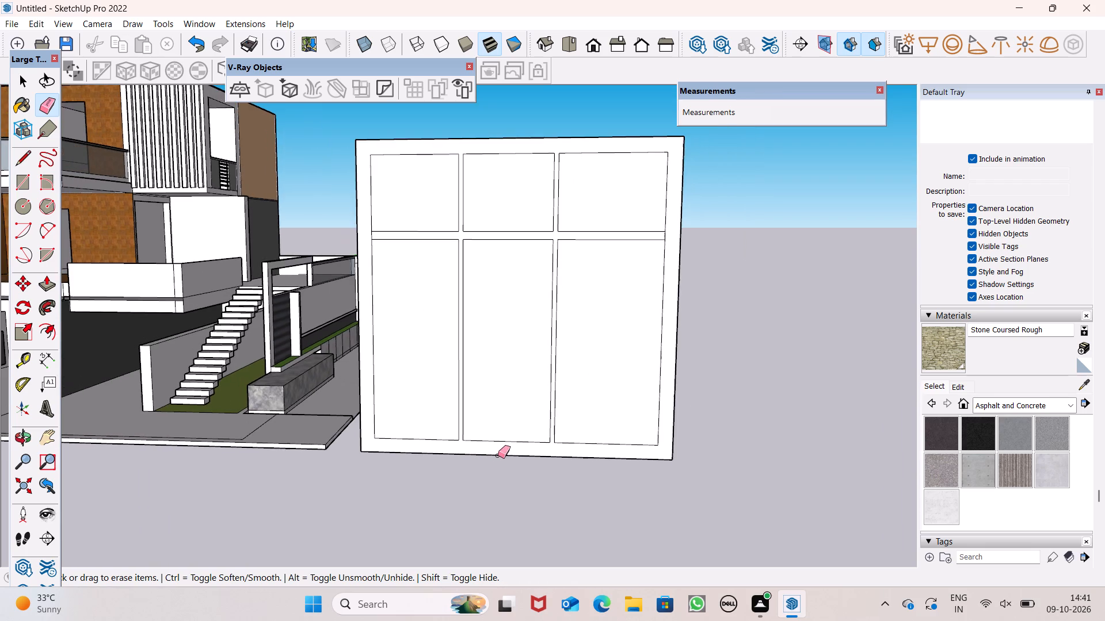
scroll(498, 455, "down", 2)
scroll(672, 300, "up", 5)
scroll(624, 274, "up", 6)
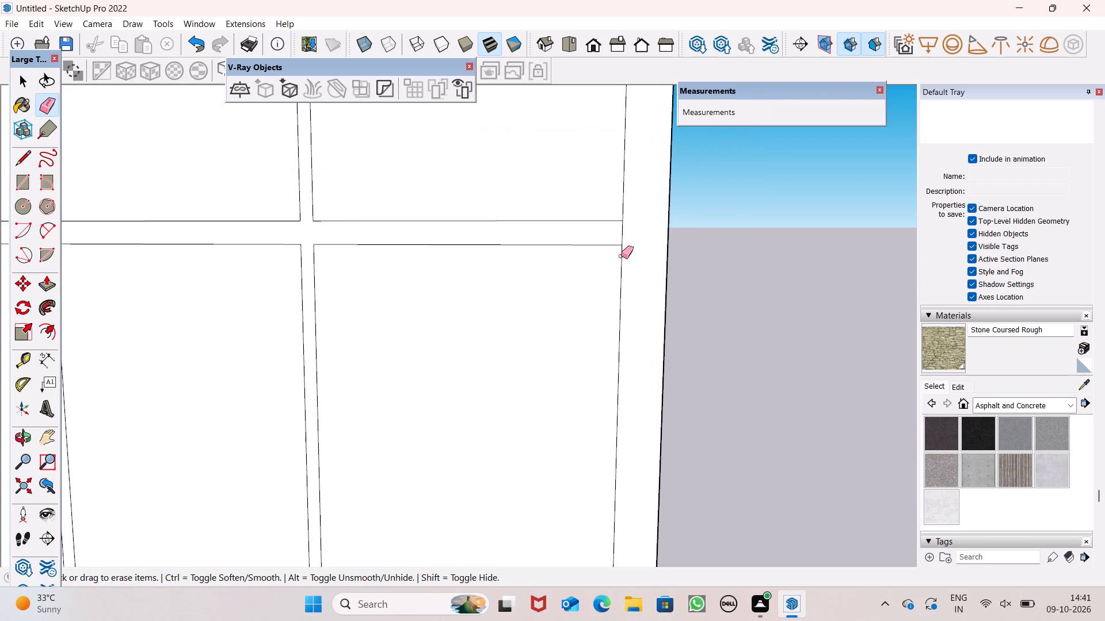
left_click_drag(624, 228, 619, 234)
scroll(676, 243, "down", 2)
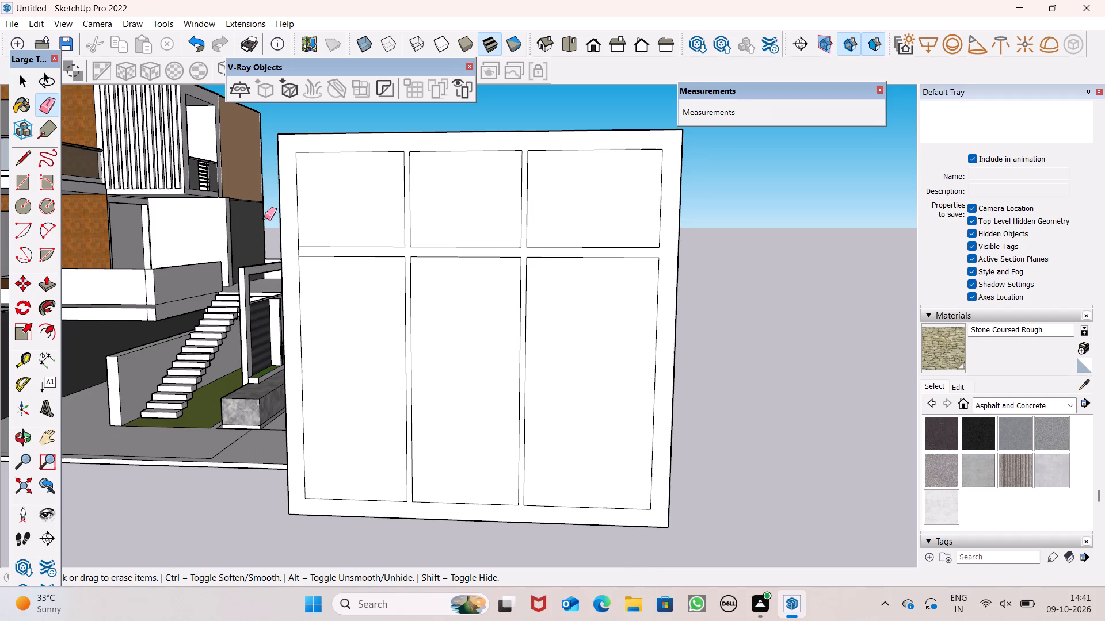
scroll(302, 228, "up", 9)
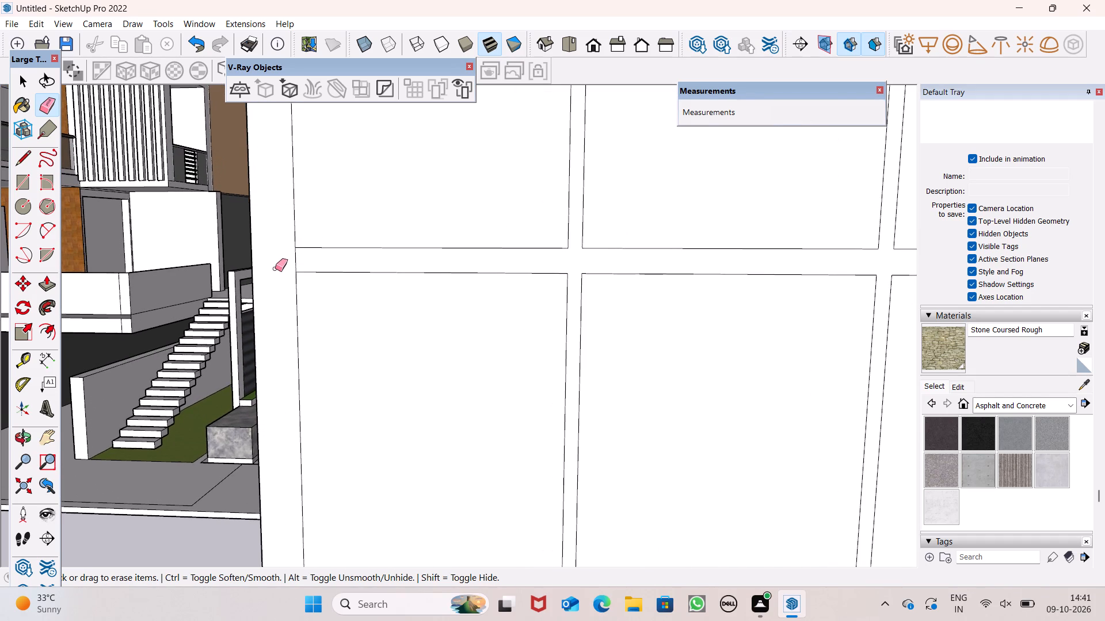
left_click_drag(291, 266, 301, 266)
Push/Pull the joined frame-and-divider face of the window panel outward by 6".
scroll(227, 263, "down", 5)
scroll(283, 247, "down", 2)
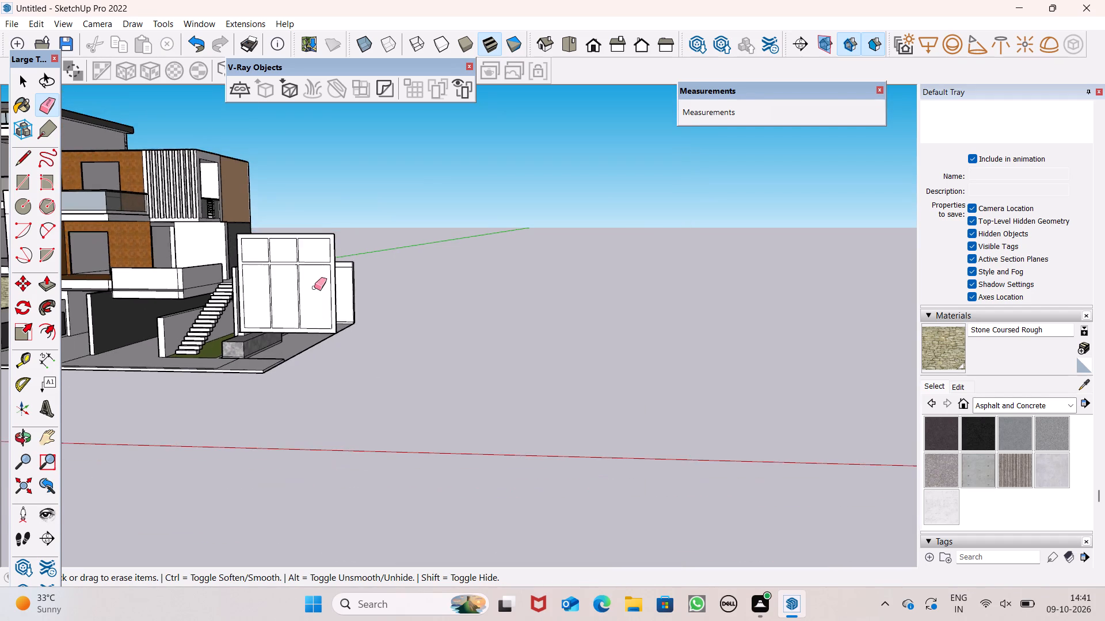
middle_click_drag(317, 309, 175, 420)
scroll(173, 417, "up", 1)
scroll(436, 290, "down", 4)
middle_click_drag(400, 405, 251, 438)
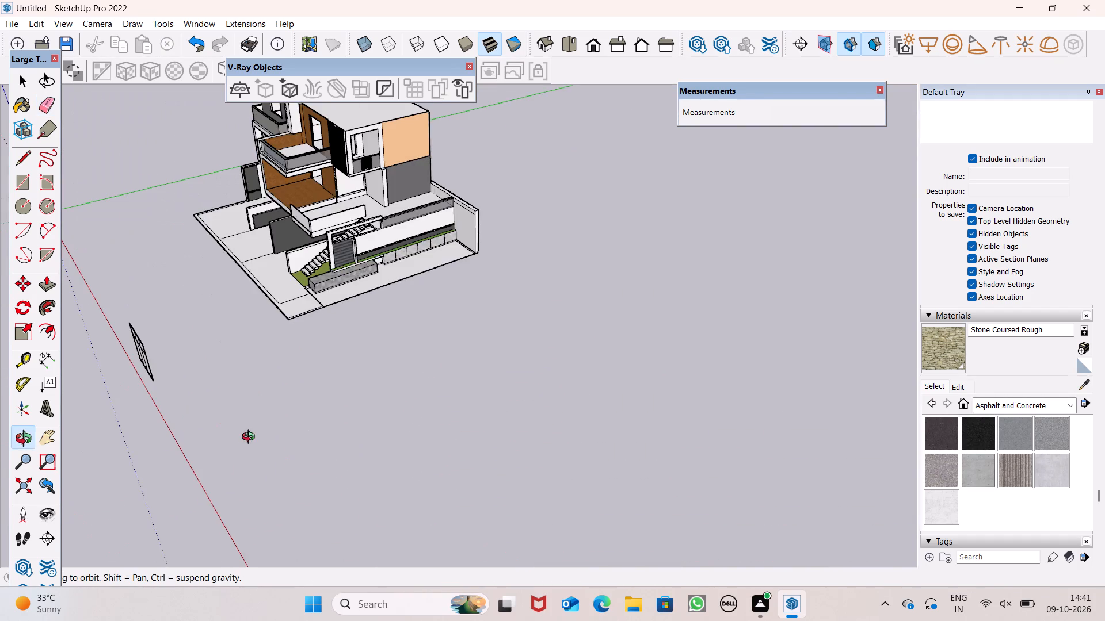
middle_click_drag(251, 438, 204, 422)
scroll(175, 331, "up", 6)
scroll(142, 295, "down", 4)
scroll(103, 306, "up", 2)
scroll(103, 306, "down", 1)
scroll(103, 306, "up", 1)
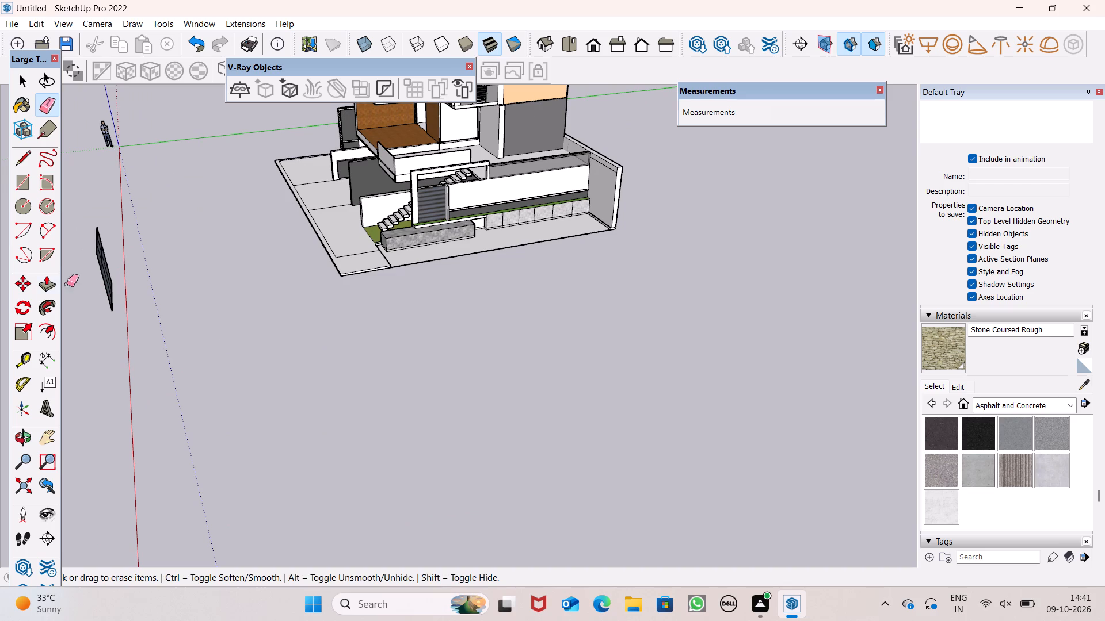
left_click(45, 286)
scroll(69, 271, "up", 3)
scroll(69, 267, "down", 1)
scroll(69, 267, "up", 3)
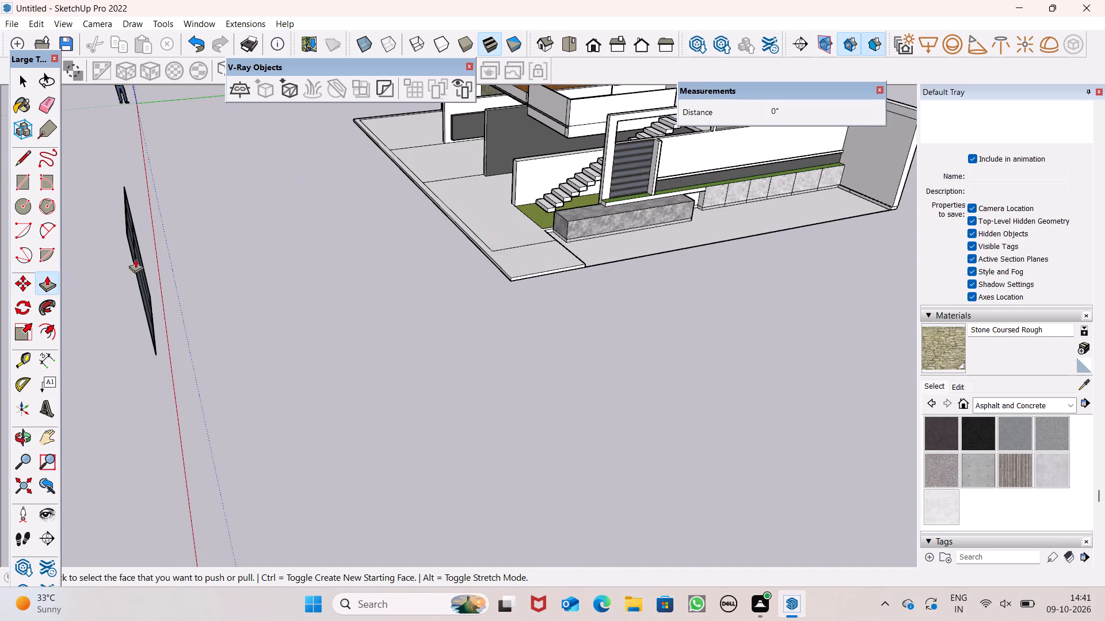
middle_click_drag(146, 296, 79, 334)
scroll(65, 327, "up", 4)
scroll(65, 324, "down", 1)
scroll(65, 324, "up", 2)
scroll(71, 388, "up", 3)
scroll(70, 387, "down", 1)
scroll(70, 386, "up", 1)
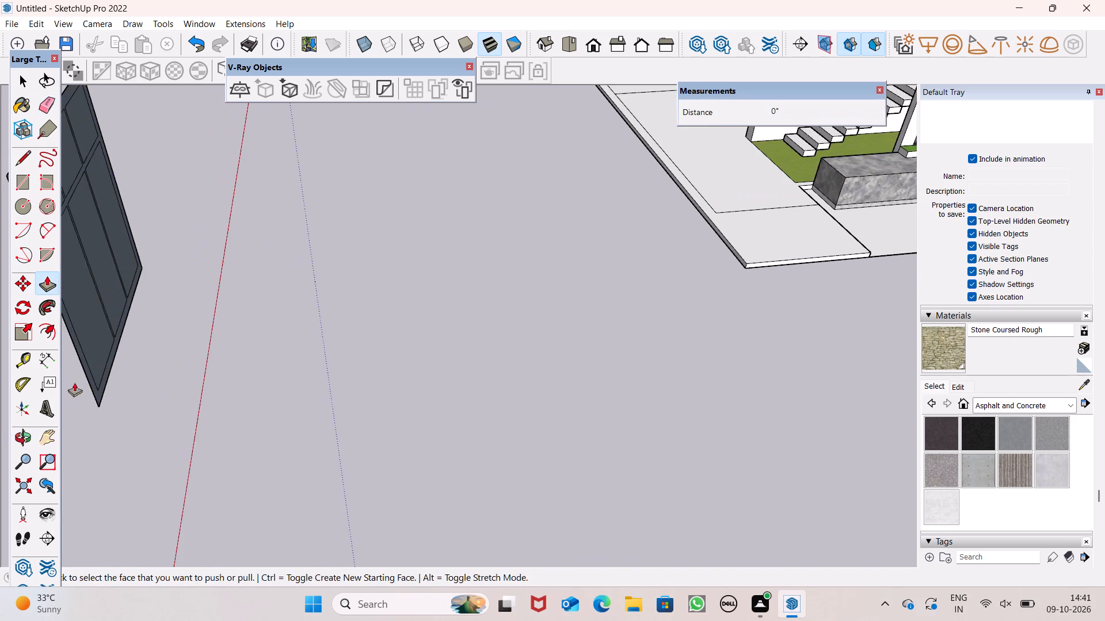
scroll(93, 354, "up", 6)
left_click_drag(115, 422, 127, 422)
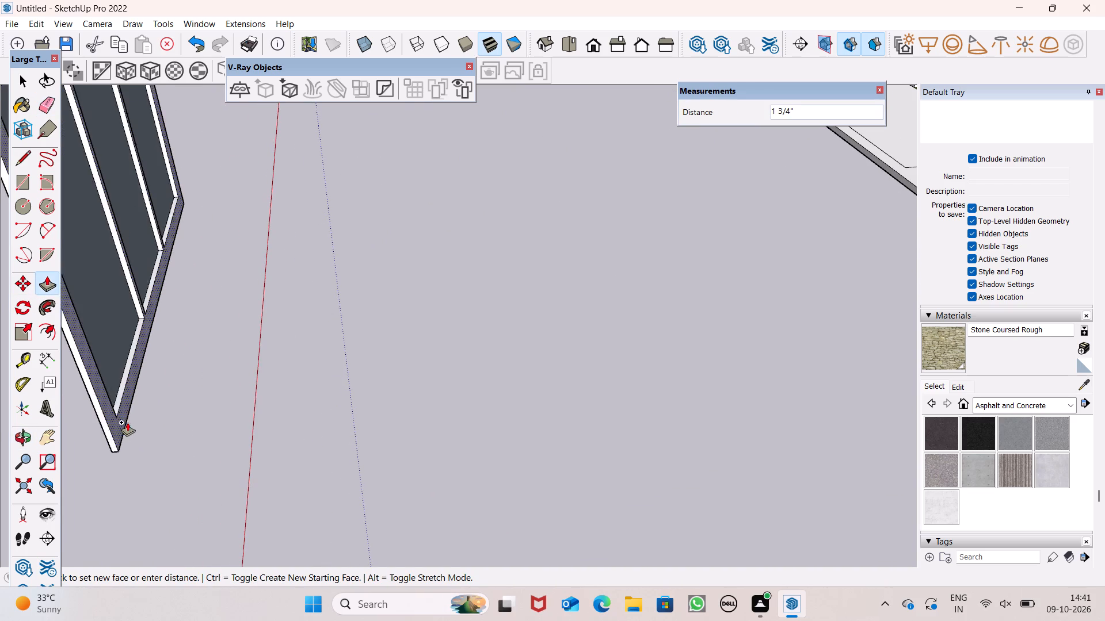
left_click_drag(127, 422, 134, 415)
type("6\"")
key("Return")
Paint all six window panes with Translucent Glass Gray from the Glass and Mirrors materials.
middle_click_drag(204, 367, 125, 406)
scroll(204, 369, "up", 1)
scroll(125, 406, "up", 1)
scroll(233, 351, "down", 2)
scroll(233, 351, "up", 1)
scroll(233, 350, "down", 1)
scroll(329, 336, "down", 4)
middle_click_drag(371, 371, 356, 374)
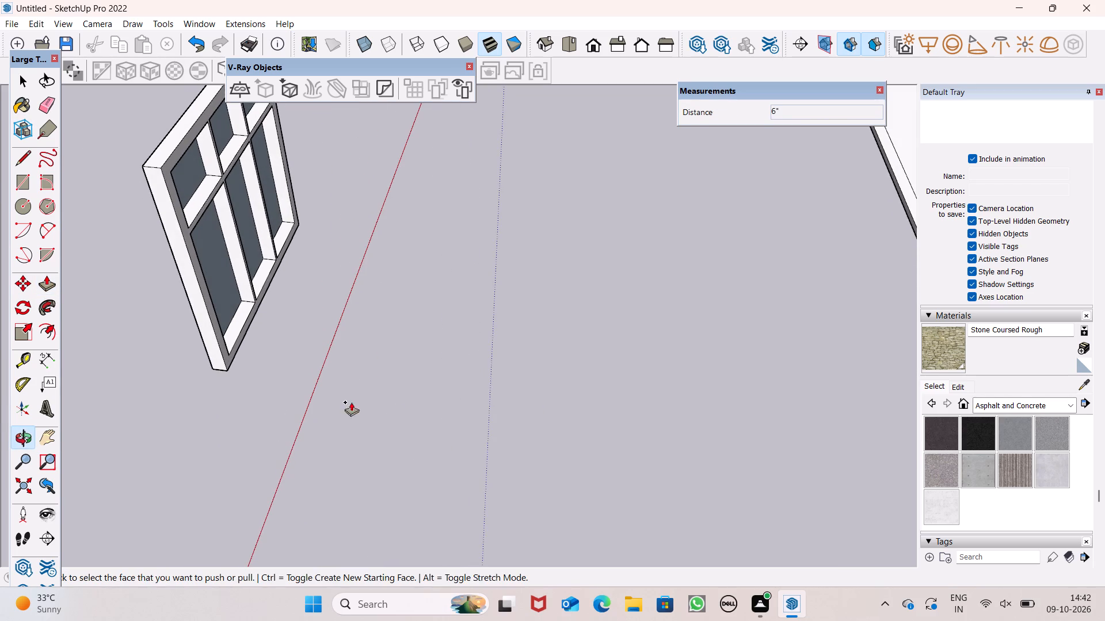
middle_click_drag(347, 403, 843, 315)
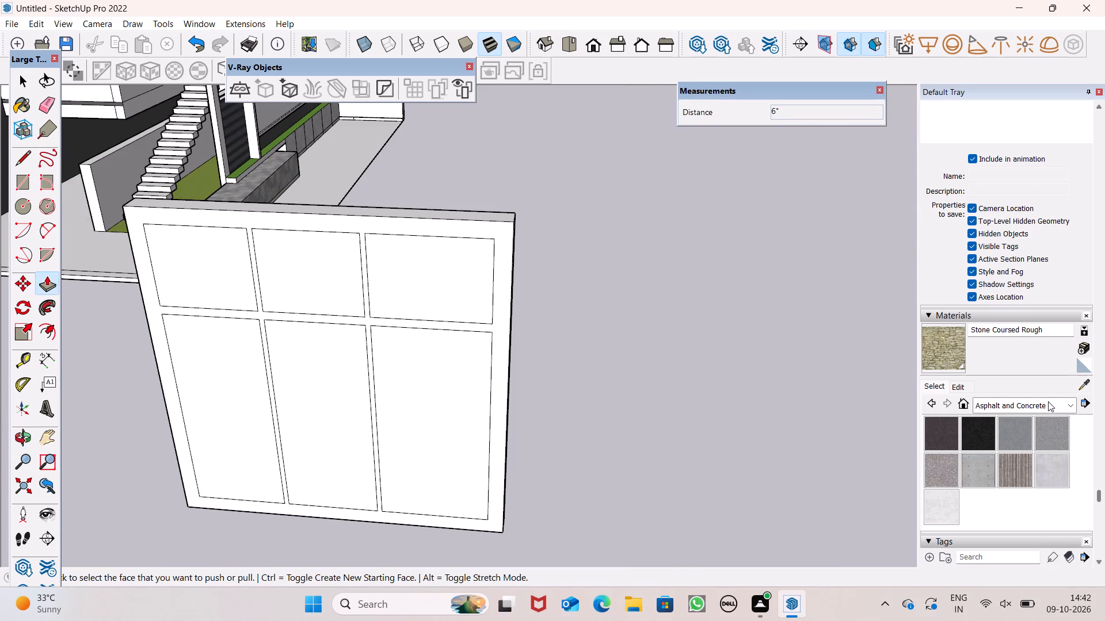
left_click(1068, 407)
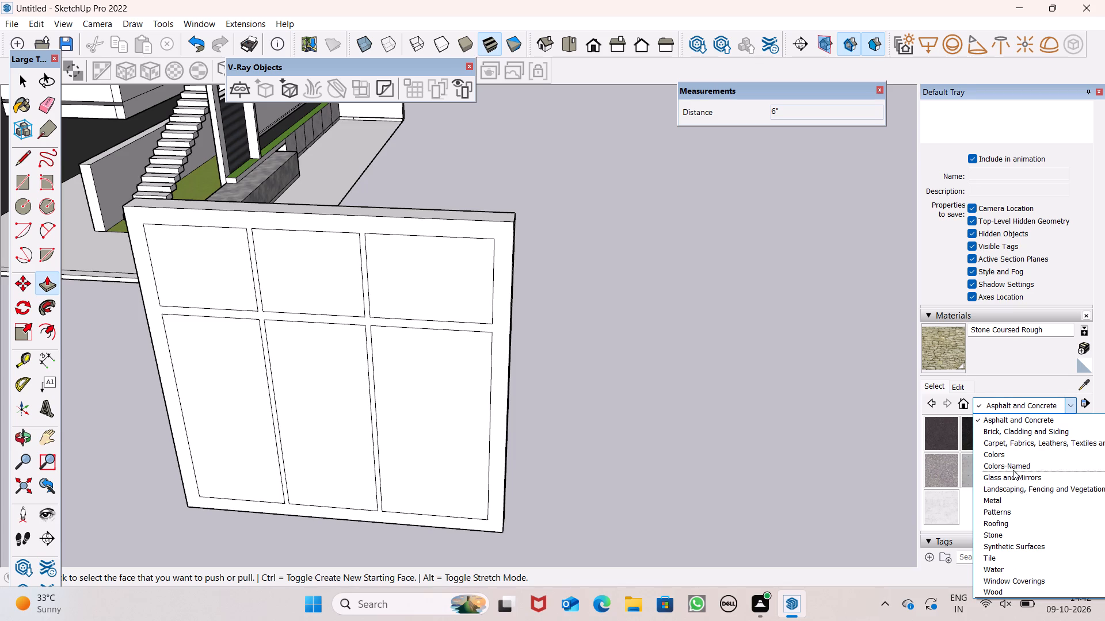
left_click(1016, 476)
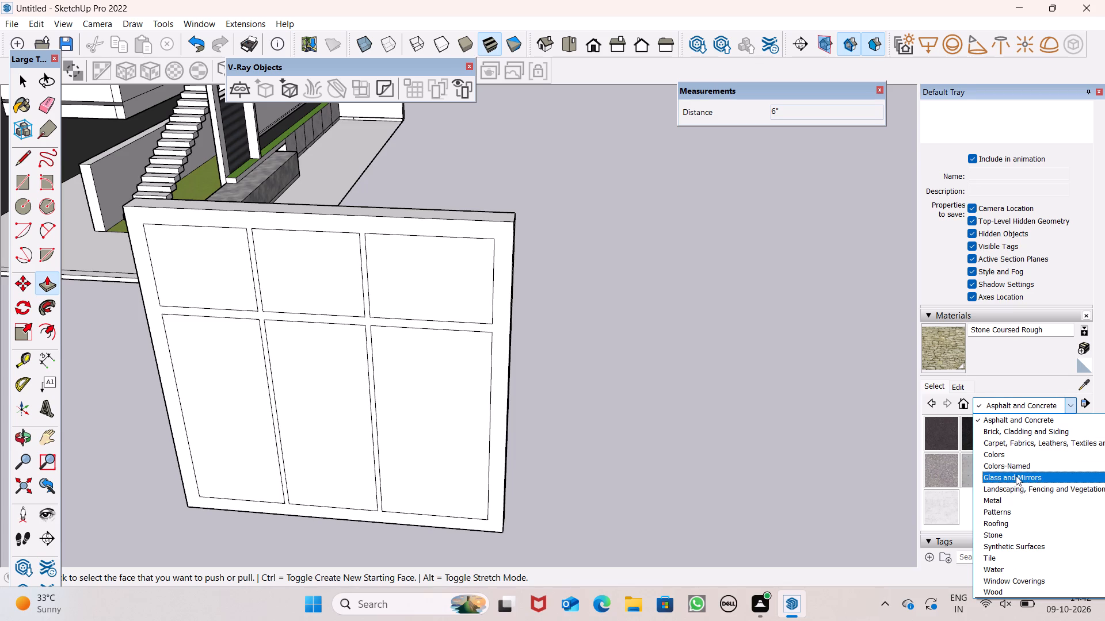
left_click(1051, 455)
left_click(415, 413)
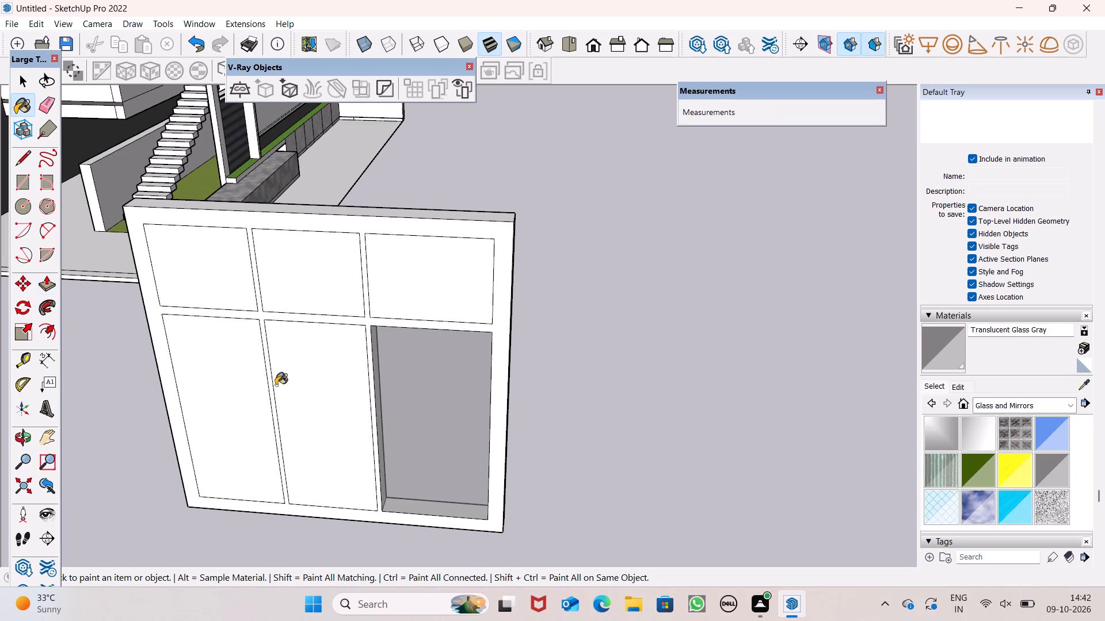
left_click(276, 384)
left_click_drag(267, 271, 273, 271)
left_click(422, 292)
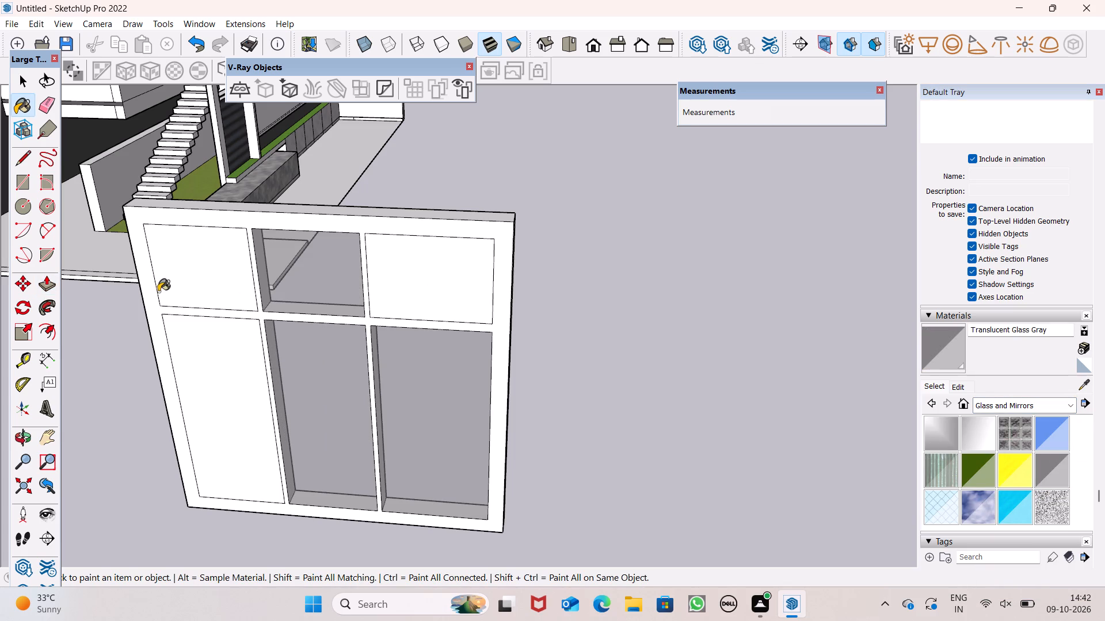
left_click(158, 292)
left_click(199, 394)
scroll(594, 354, "down", 2)
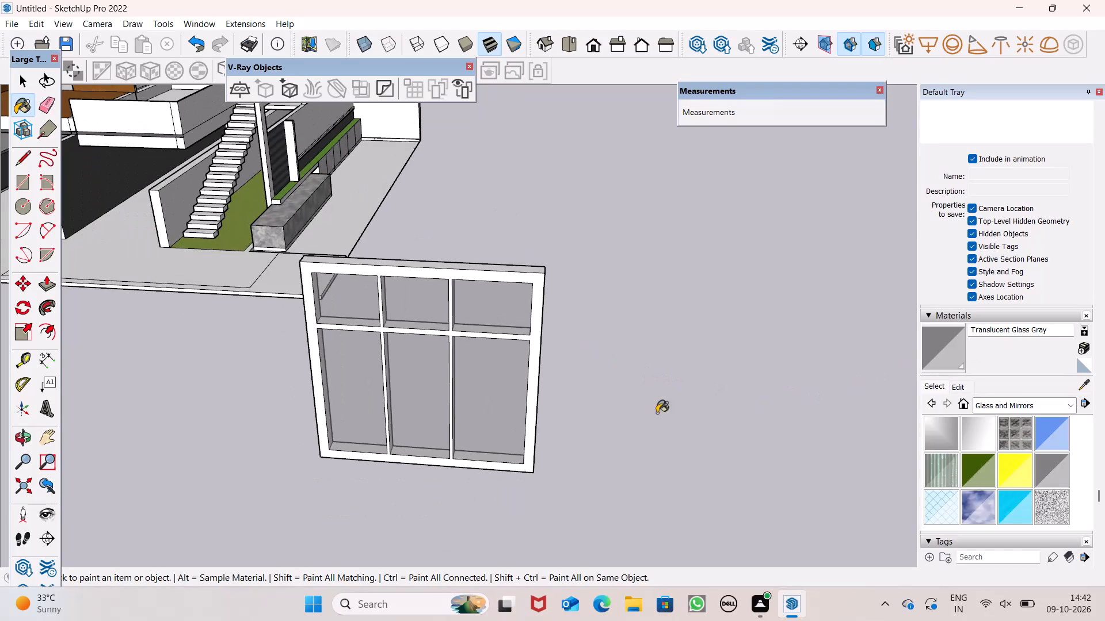
Paint the front face of the window panel's frame and dividers with Color C08 from the Colors materials.
left_click(1071, 407)
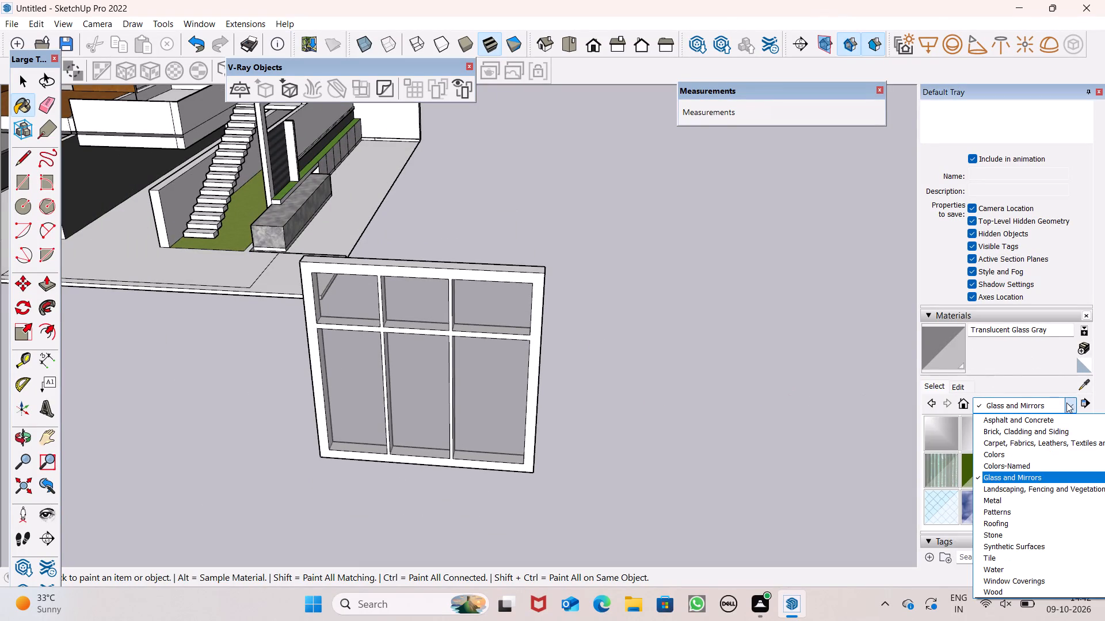
left_click(1070, 458)
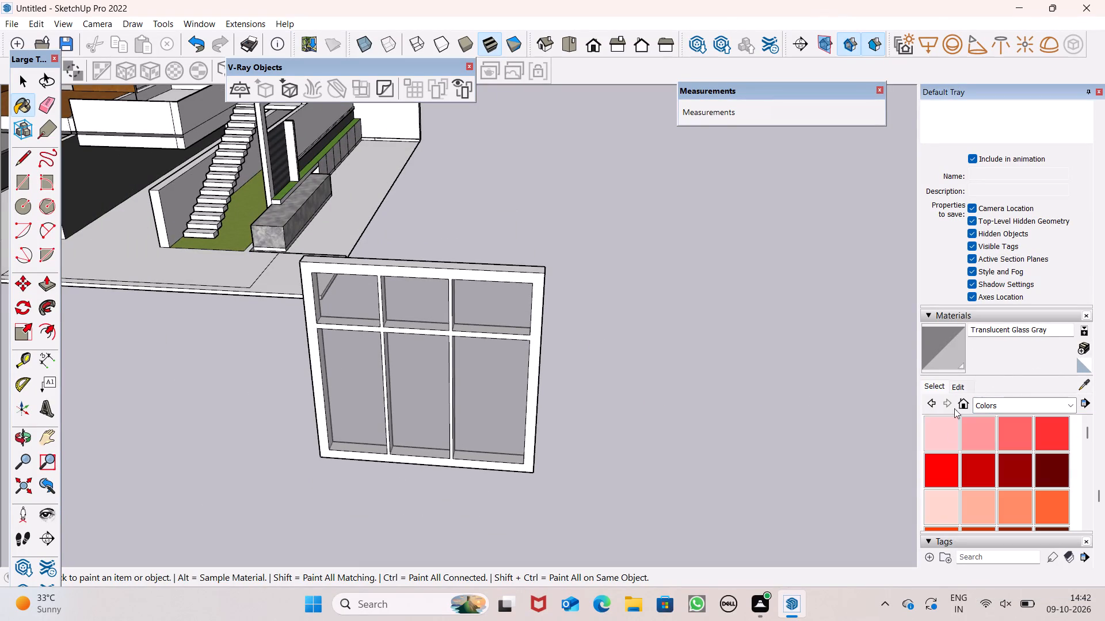
scroll(1046, 482, "down", 1)
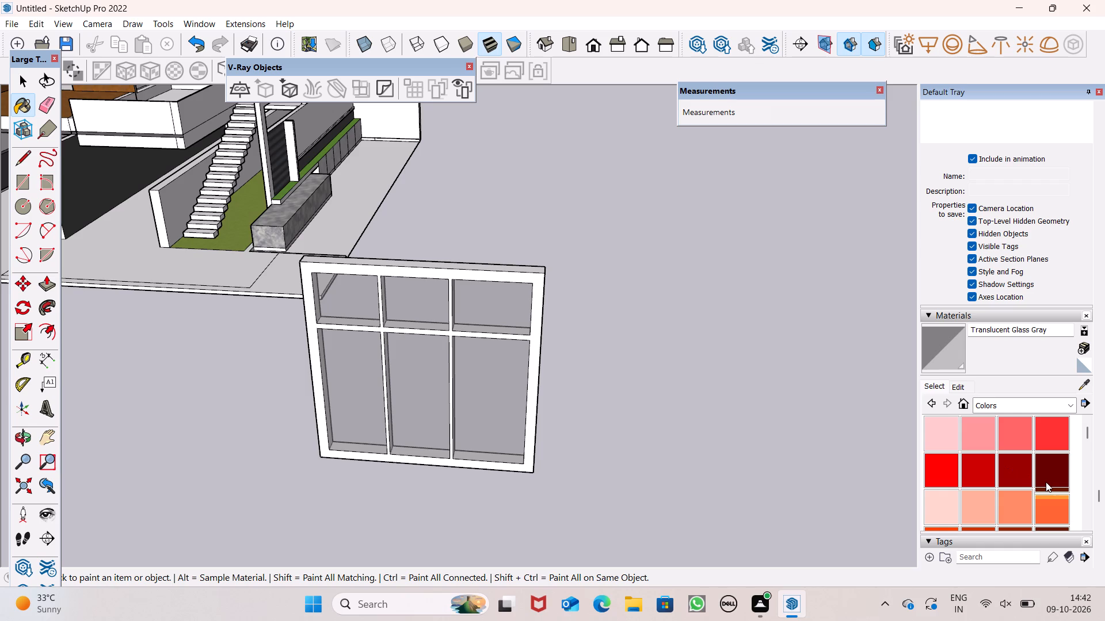
scroll(1046, 482, "down", 1)
left_click(1046, 482)
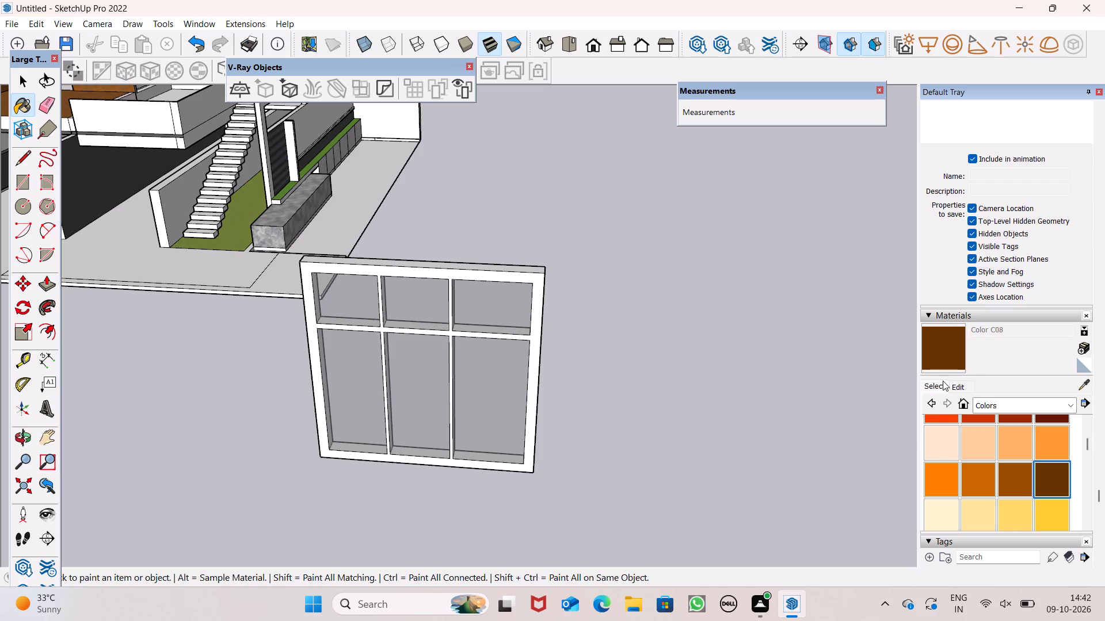
left_click(961, 388)
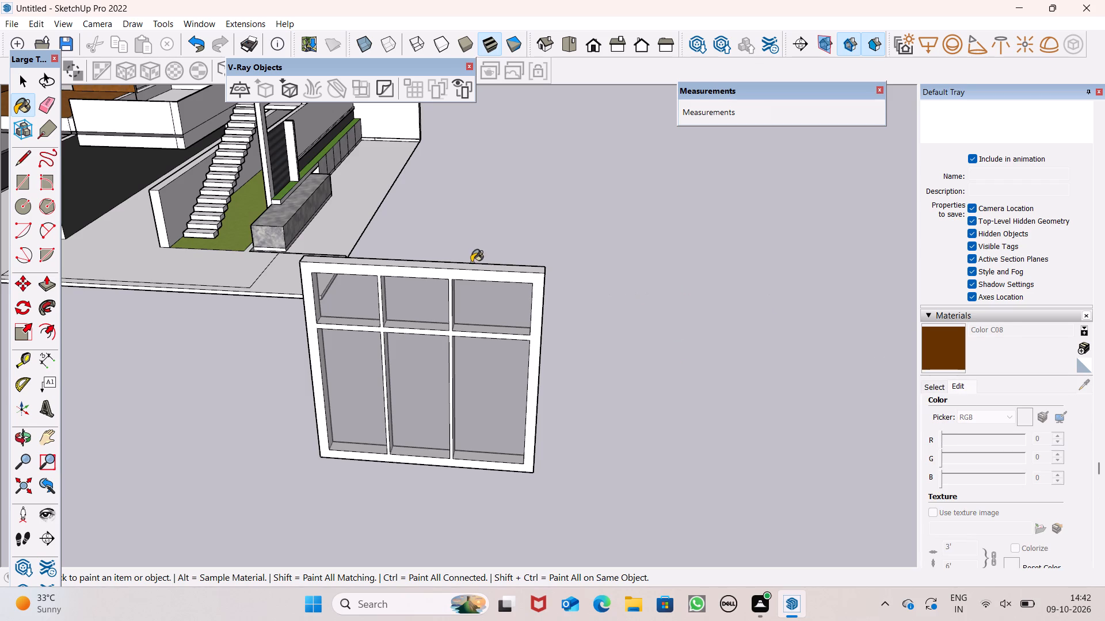
left_click(501, 275)
scroll(528, 286, "up", 6)
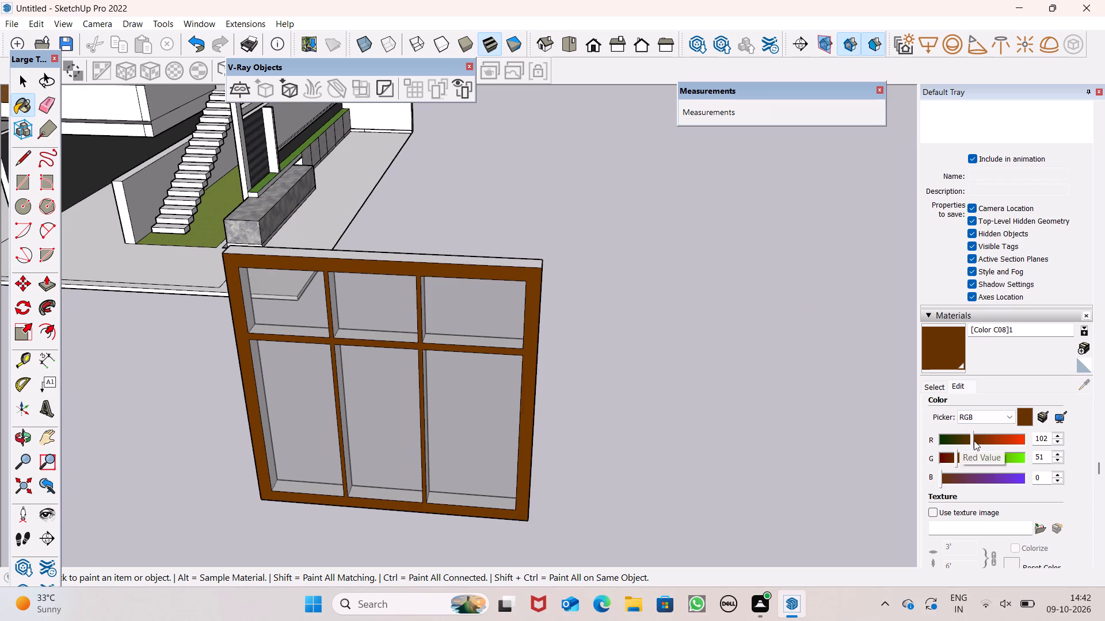
Adjust the brown frame material's colour to RGB 83, 44, 34.
left_click_drag(974, 440, 968, 446)
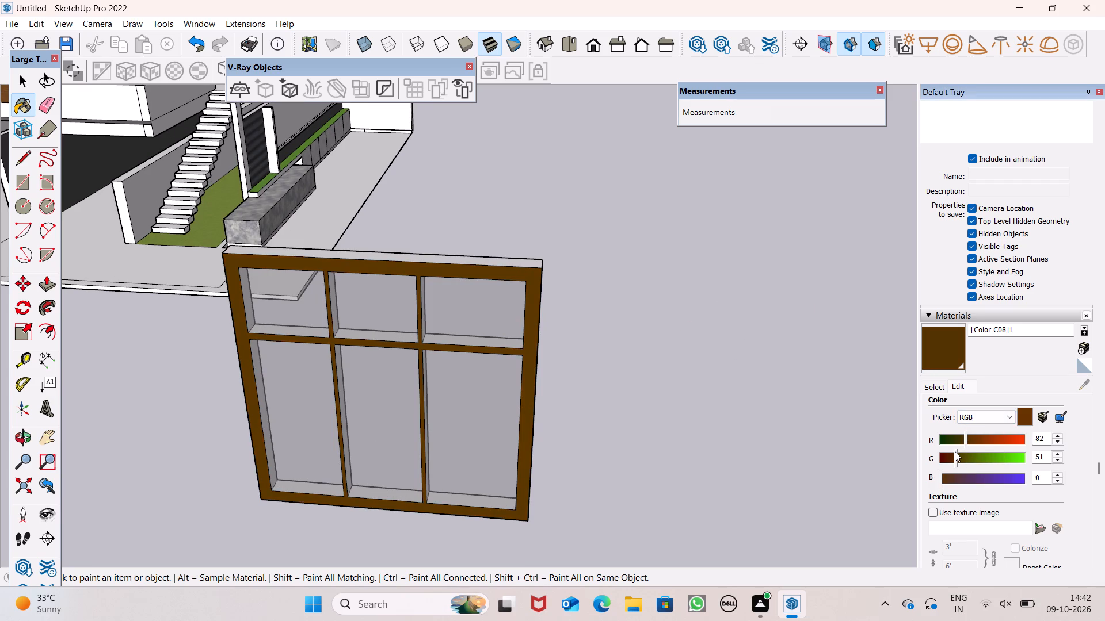
left_click_drag(967, 436, 994, 436)
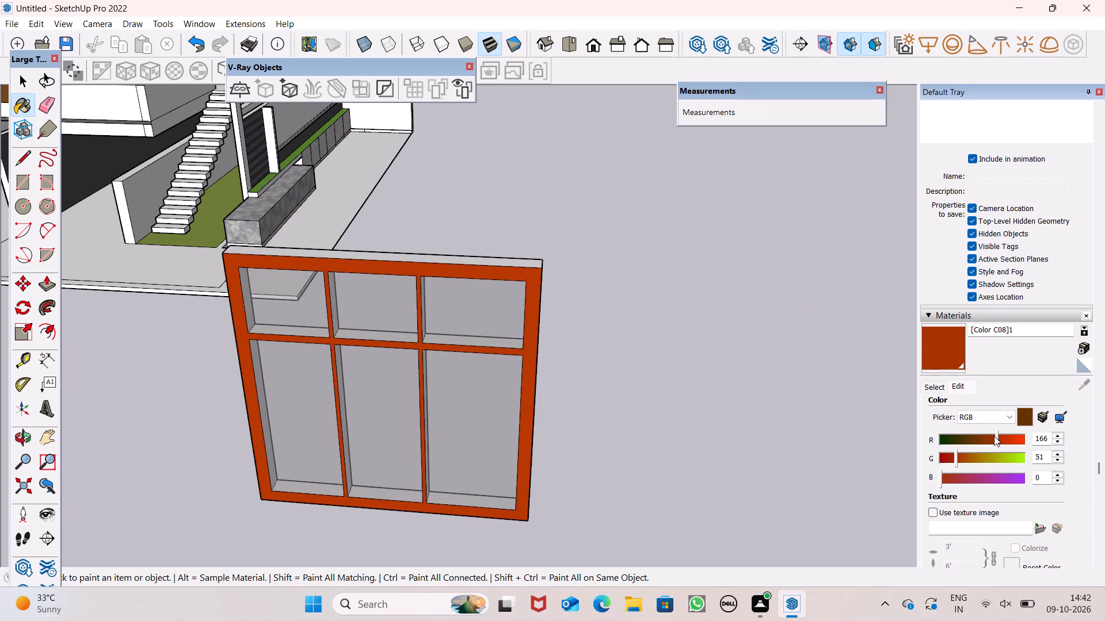
left_click_drag(994, 436, 954, 453)
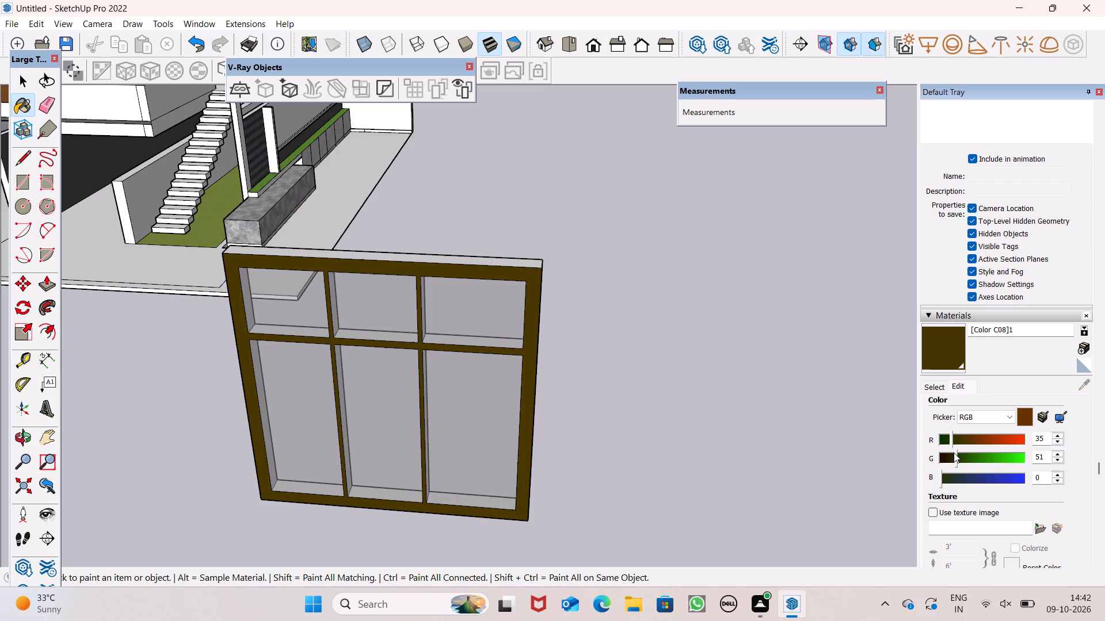
left_click_drag(954, 453, 963, 453)
scroll(940, 454, "up", 6)
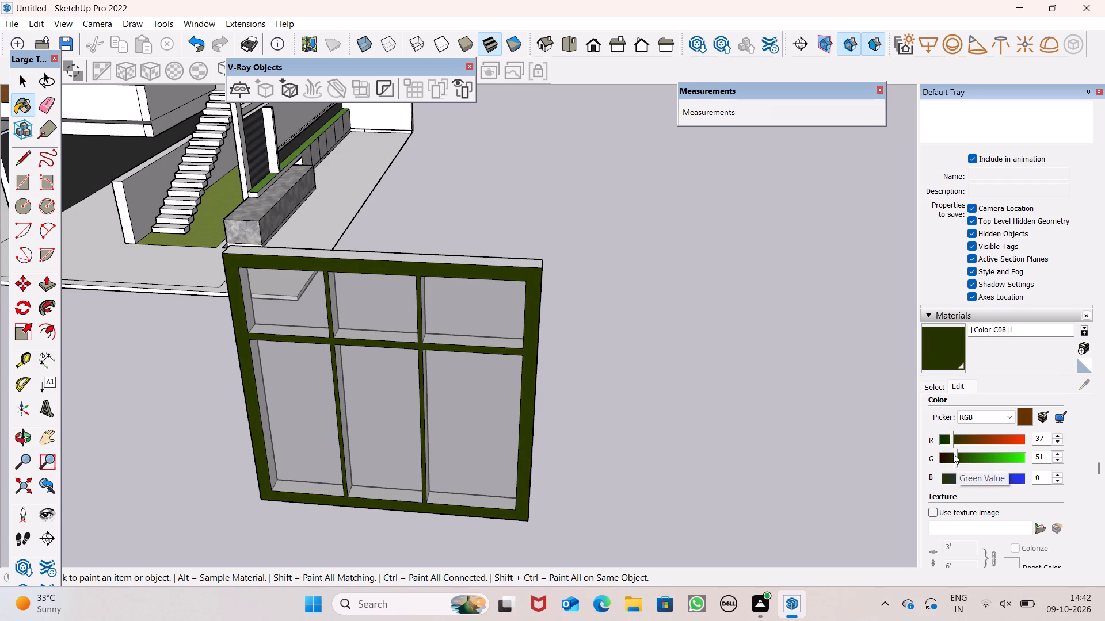
scroll(971, 433, "up", 8)
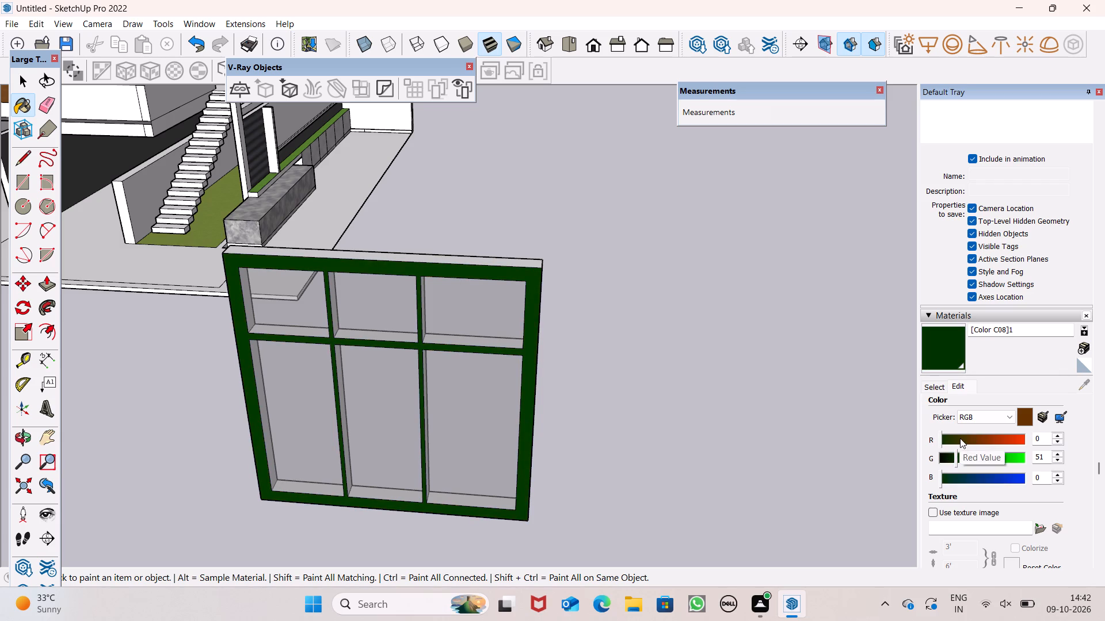
left_click(960, 438)
scroll(959, 474, "up", 6)
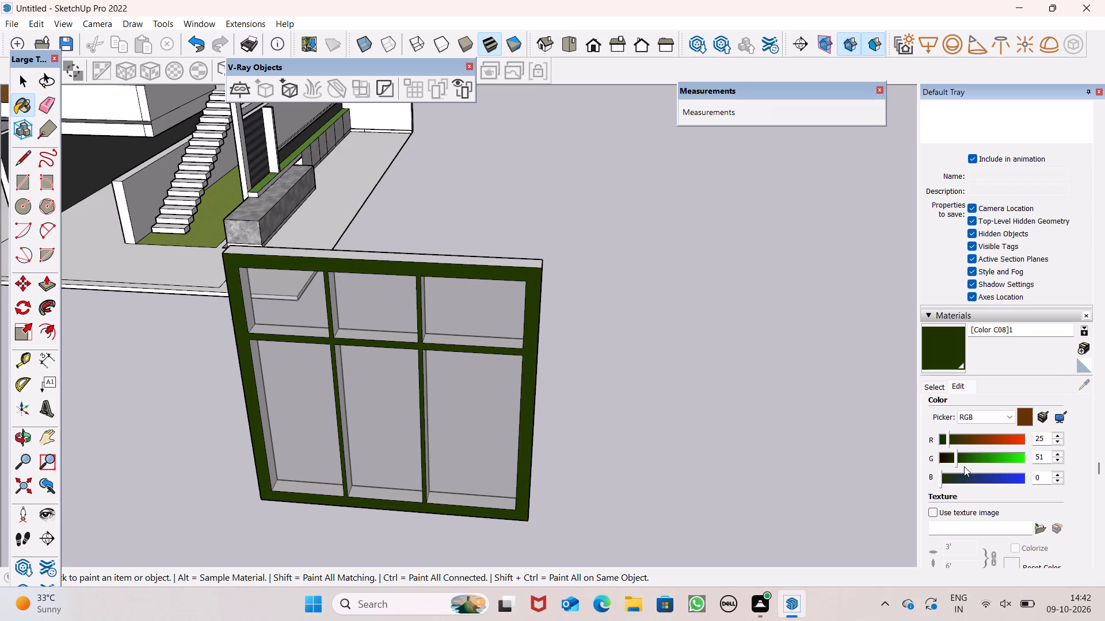
left_click(961, 437)
scroll(936, 460, "up", 1)
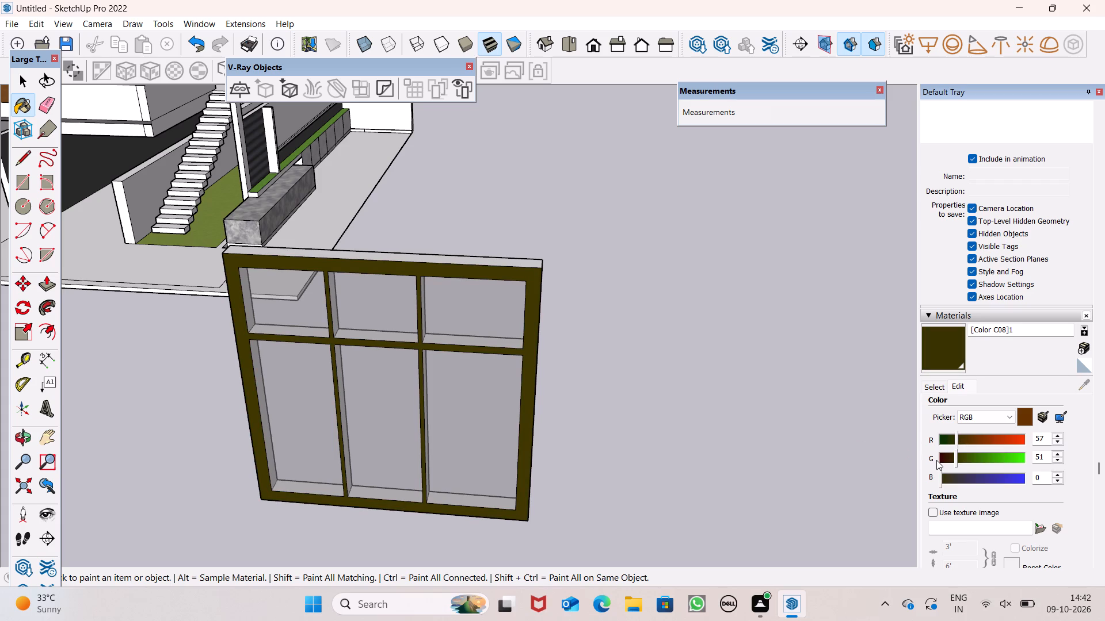
scroll(936, 460, "up", 2)
left_click(969, 438)
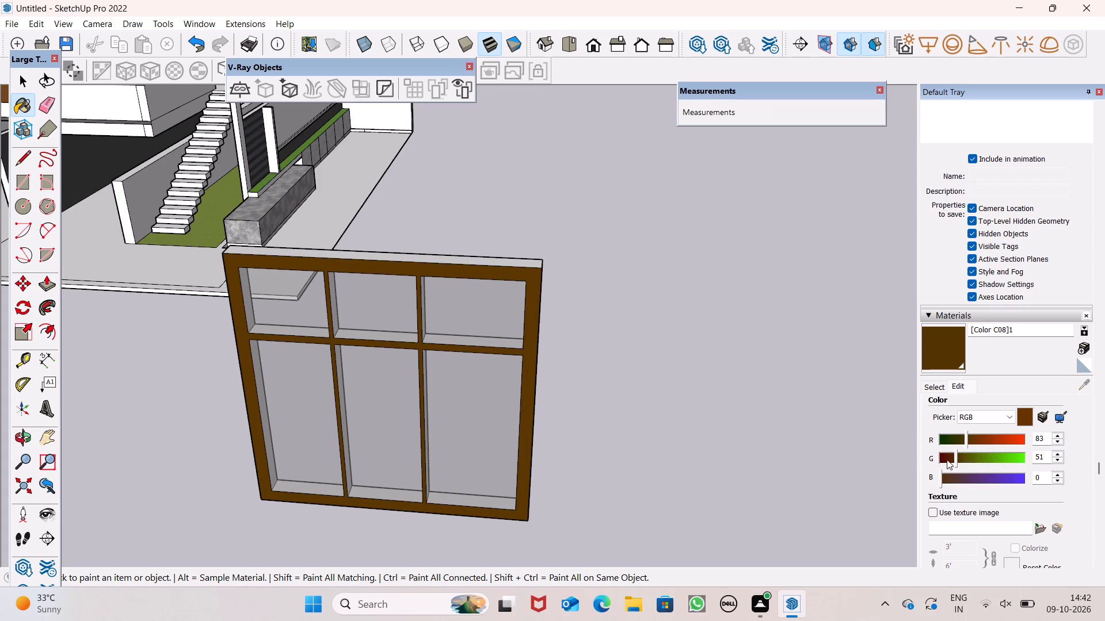
left_click(945, 457)
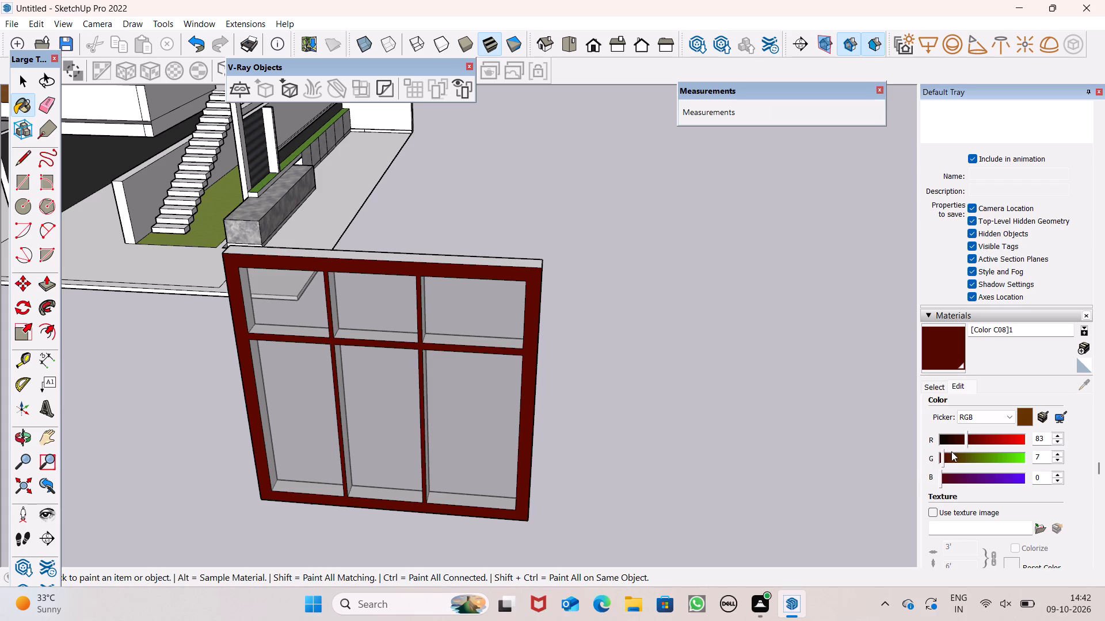
left_click(957, 456)
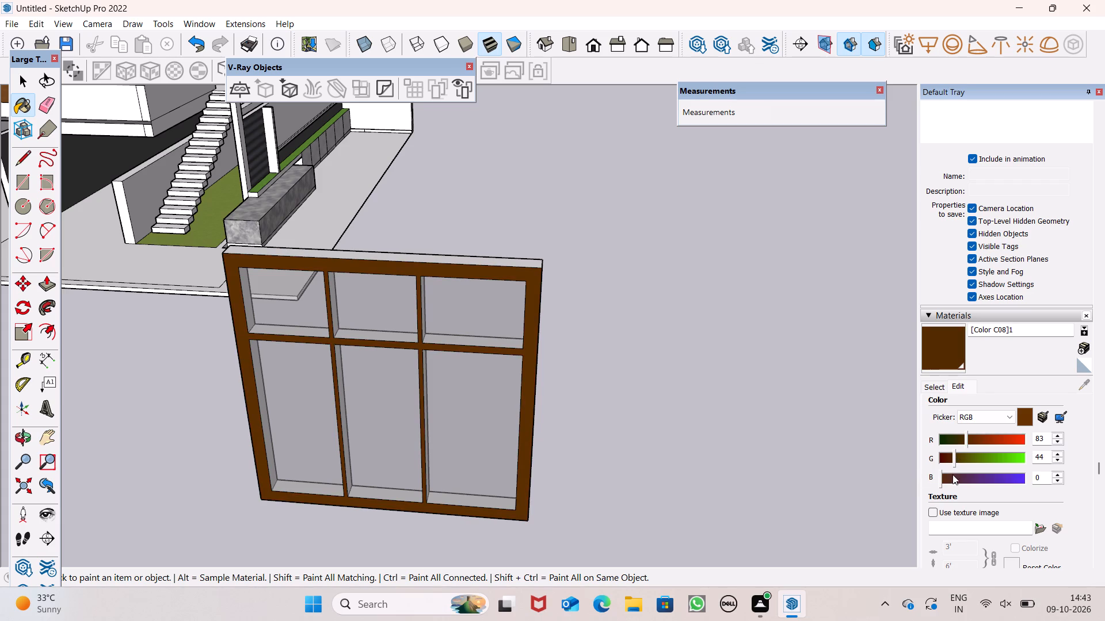
left_click_drag(946, 474, 953, 474)
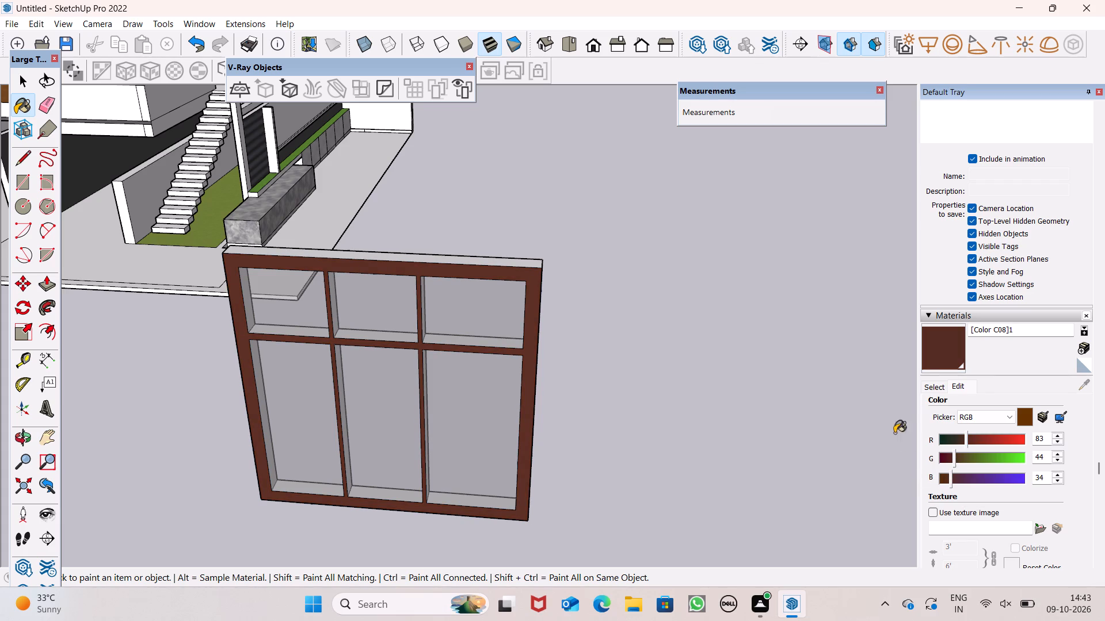
Paint the window frame's top face, one outer side face and its back face with the adjusted dark brown.
left_click(941, 354)
scroll(440, 251, "up", 4)
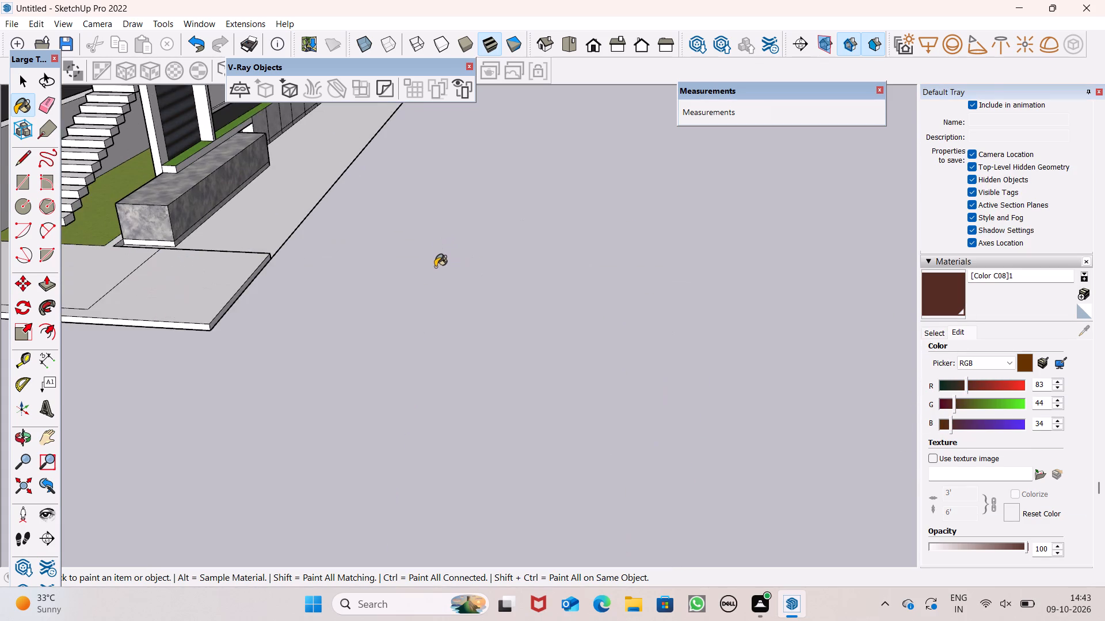
scroll(435, 275, "up", 1)
scroll(466, 254, "down", 4)
left_click(496, 287)
scroll(519, 272, "down", 5)
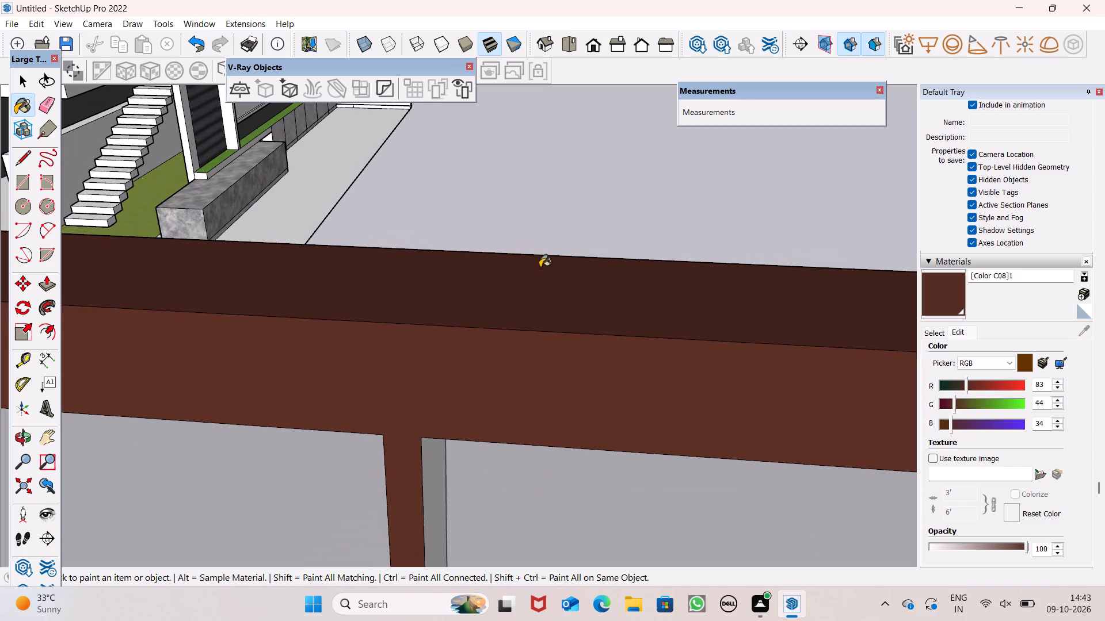
scroll(540, 267, "down", 12)
middle_click_drag(524, 301, 516, 260)
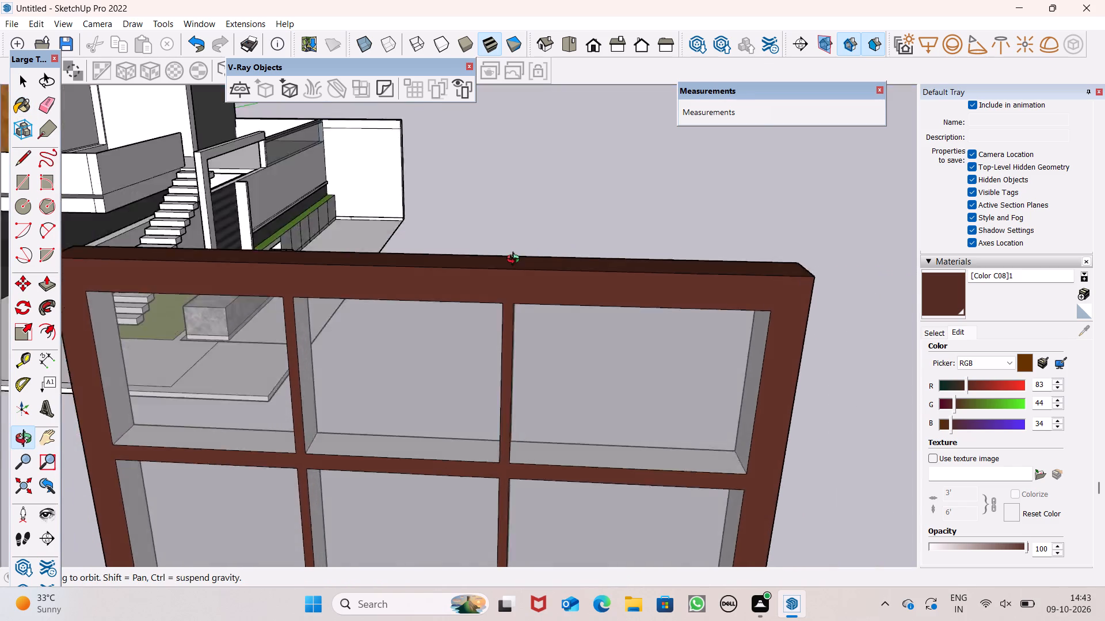
middle_click_drag(516, 260, 18, 224)
left_click(288, 344)
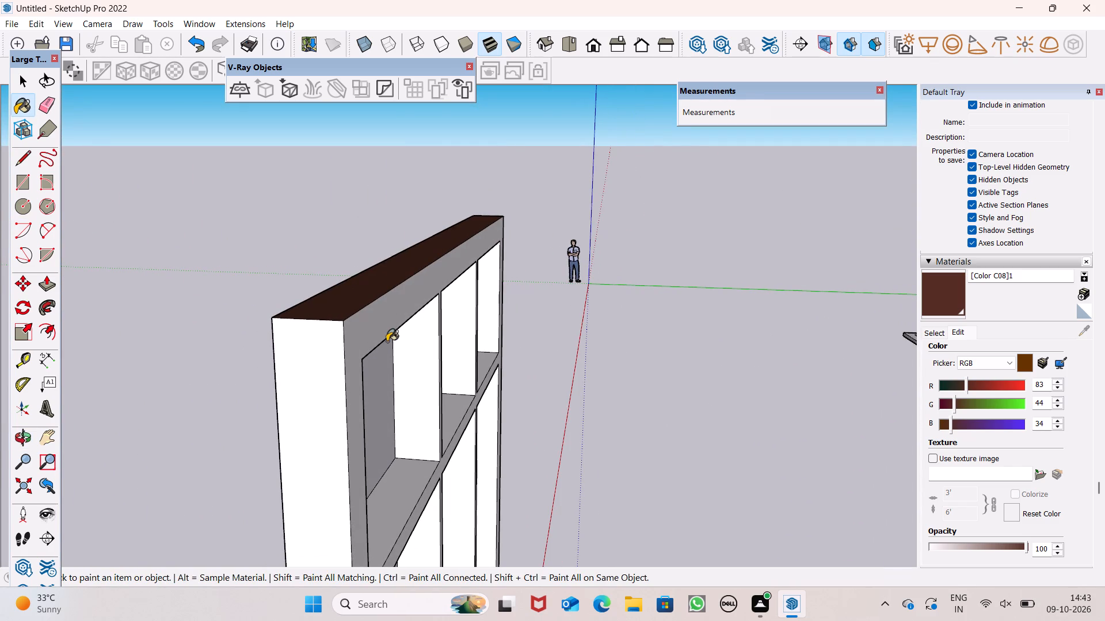
left_click(374, 325)
Paint the visible vertical reveal of each of the three upper panes dark brown on the panel's back side.
middle_click_drag(448, 315, 252, 273)
scroll(256, 279, "up", 1)
left_click(344, 343)
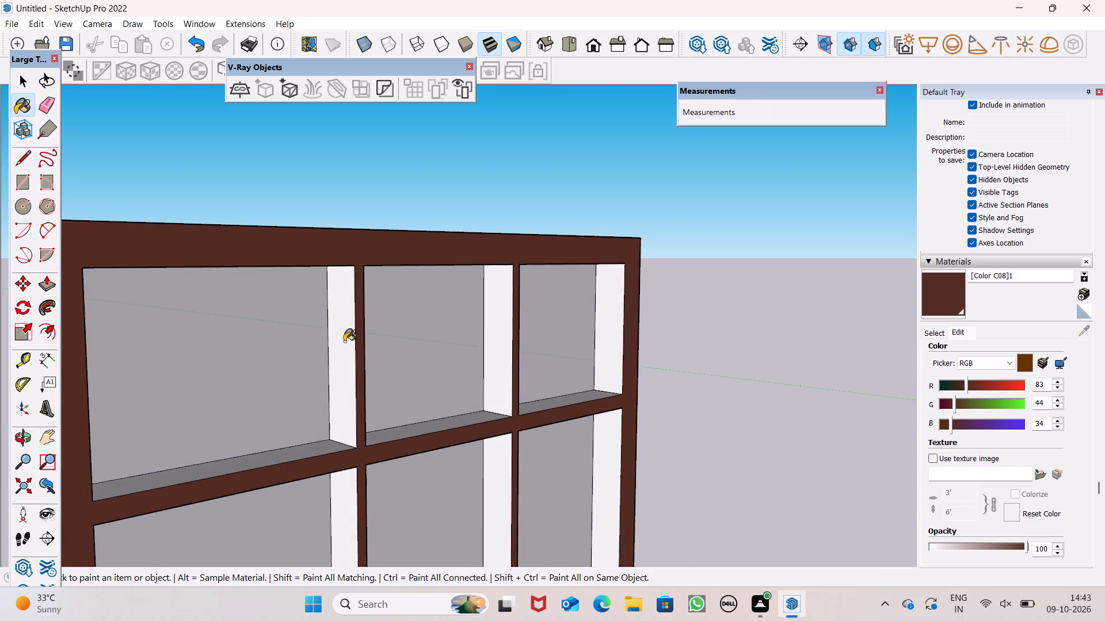
left_click(502, 334)
left_click(612, 332)
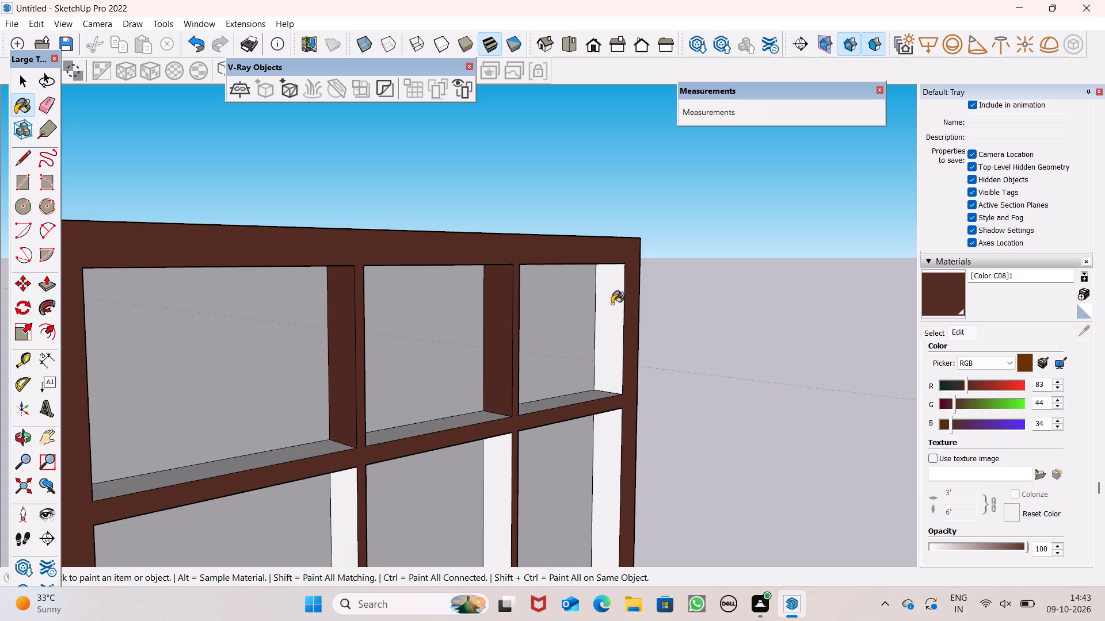
Paint the upward-facing ledges of the horizontal divider beneath the three upper panes dark brown.
scroll(612, 287, "down", 3)
scroll(426, 386, "down", 1)
scroll(426, 390, "up", 6)
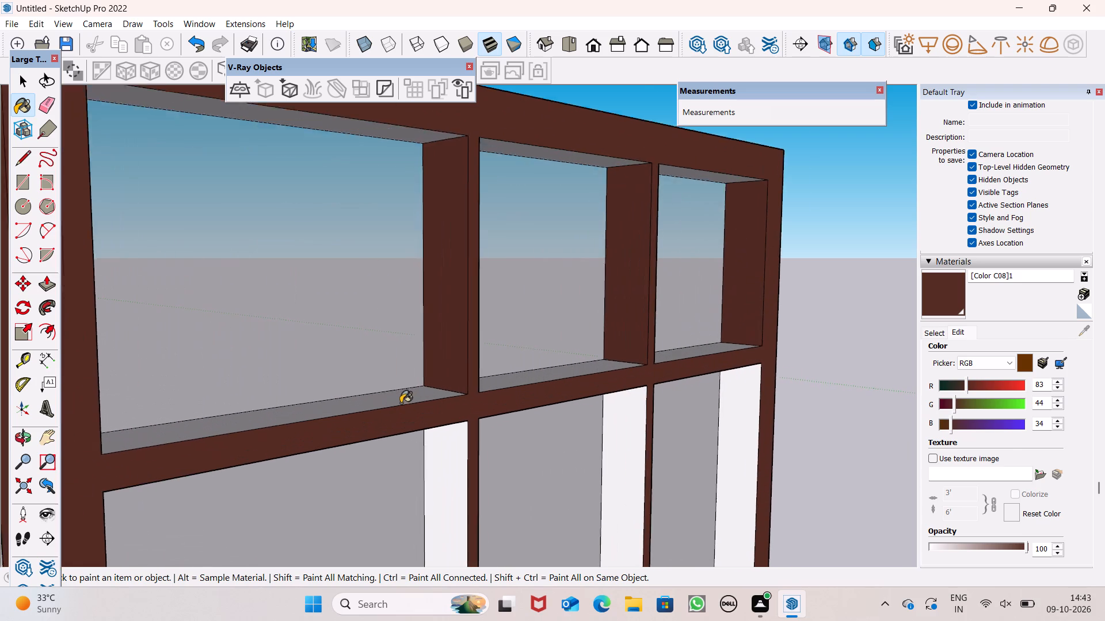
scroll(401, 403, "up", 3)
left_click(403, 401)
left_click(515, 373)
left_click(746, 339)
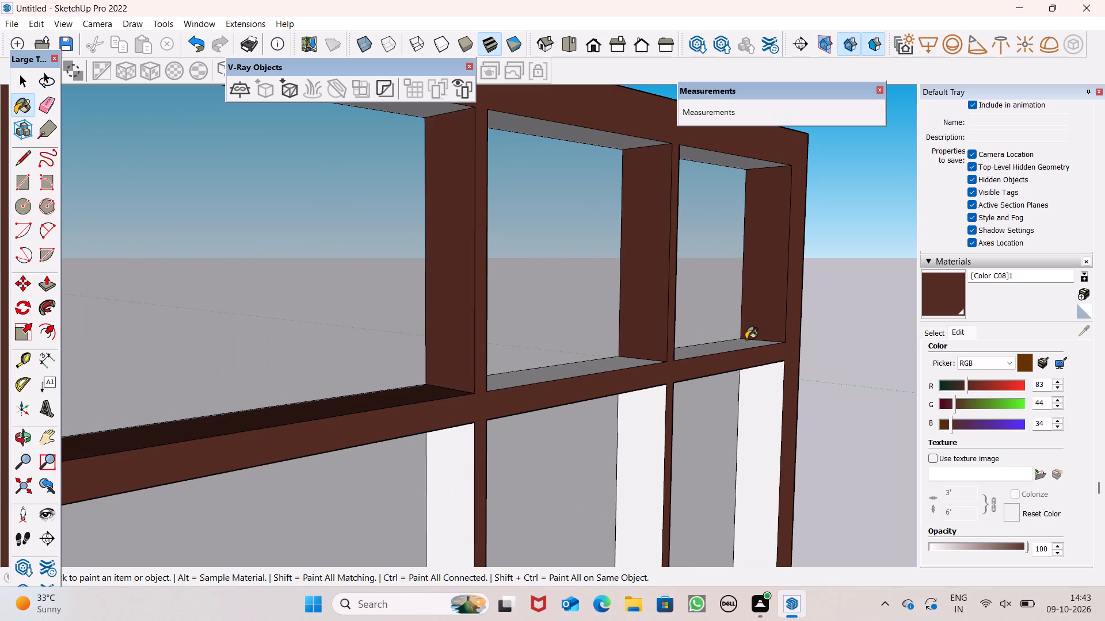
Paint the visible vertical reveals of the three lower panes with the same dark brown.
left_click(767, 460)
left_click(658, 469)
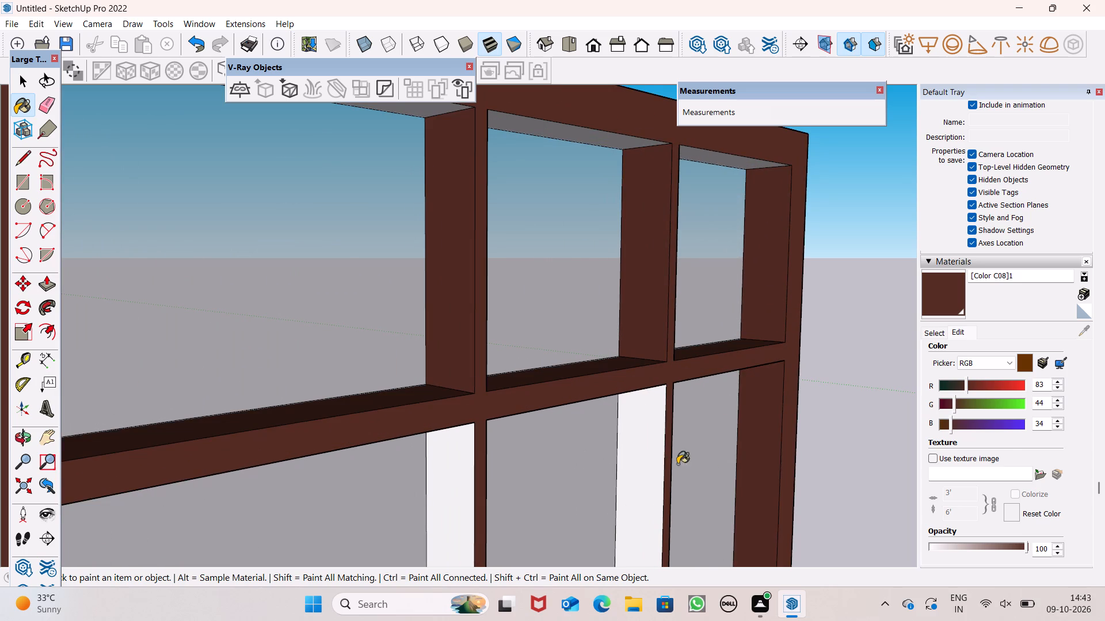
scroll(778, 300, "down", 4)
left_click(582, 445)
Paint the downward-facing reveals along the top of all six panes dark brown.
scroll(715, 319, "down", 1)
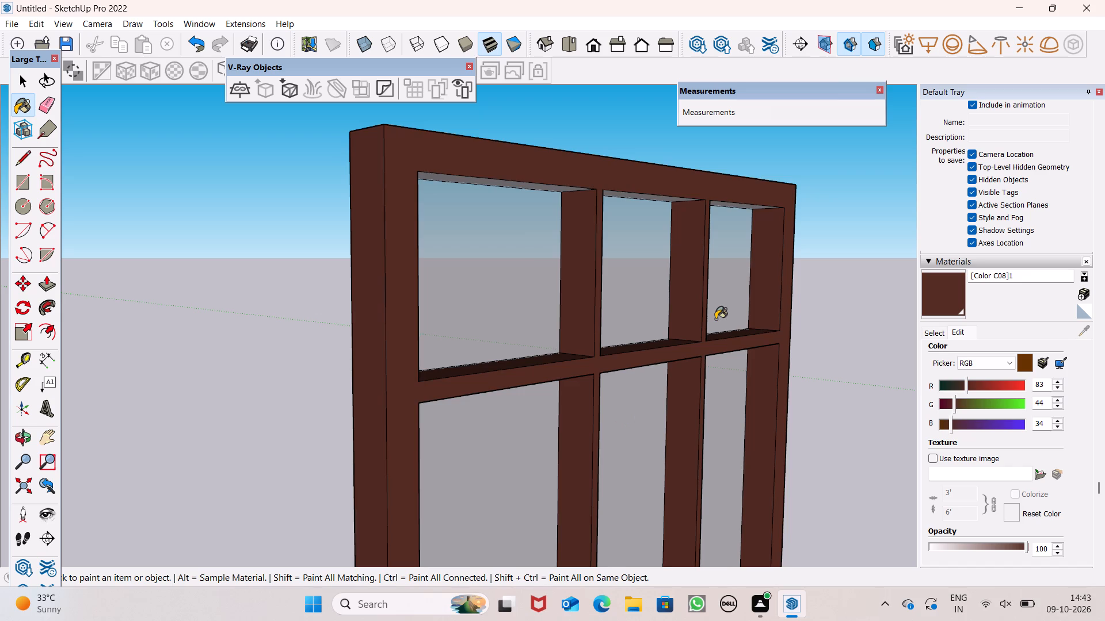
scroll(715, 319, "down", 2)
middle_click_drag(688, 265, 555, 109)
scroll(557, 187, "down", 1)
scroll(557, 187, "up", 2)
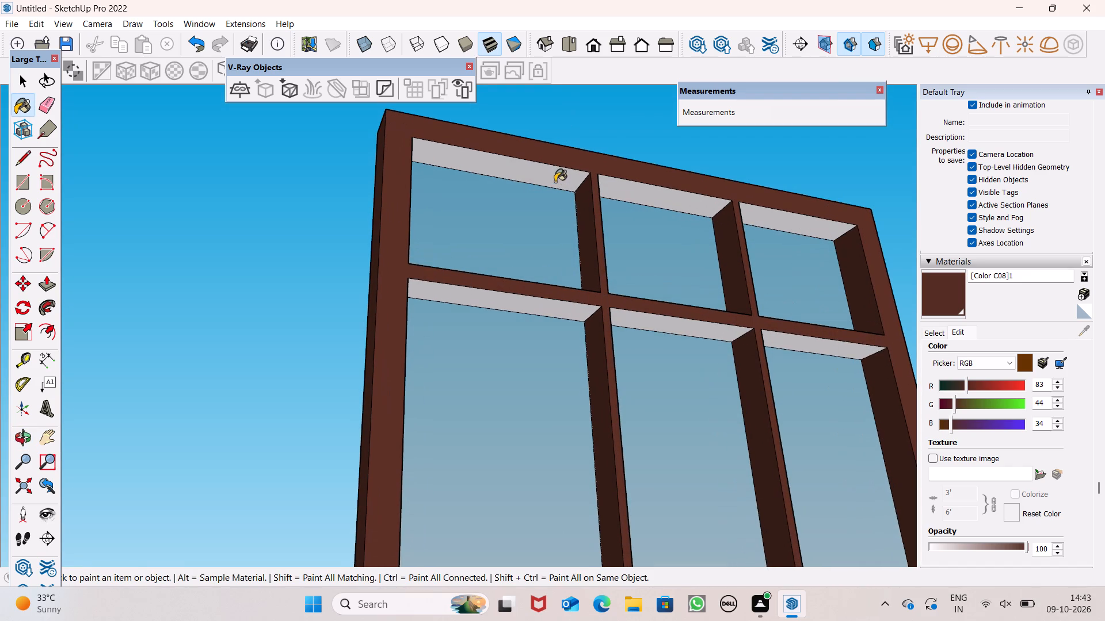
left_click(555, 182)
left_click(643, 189)
left_click(787, 213)
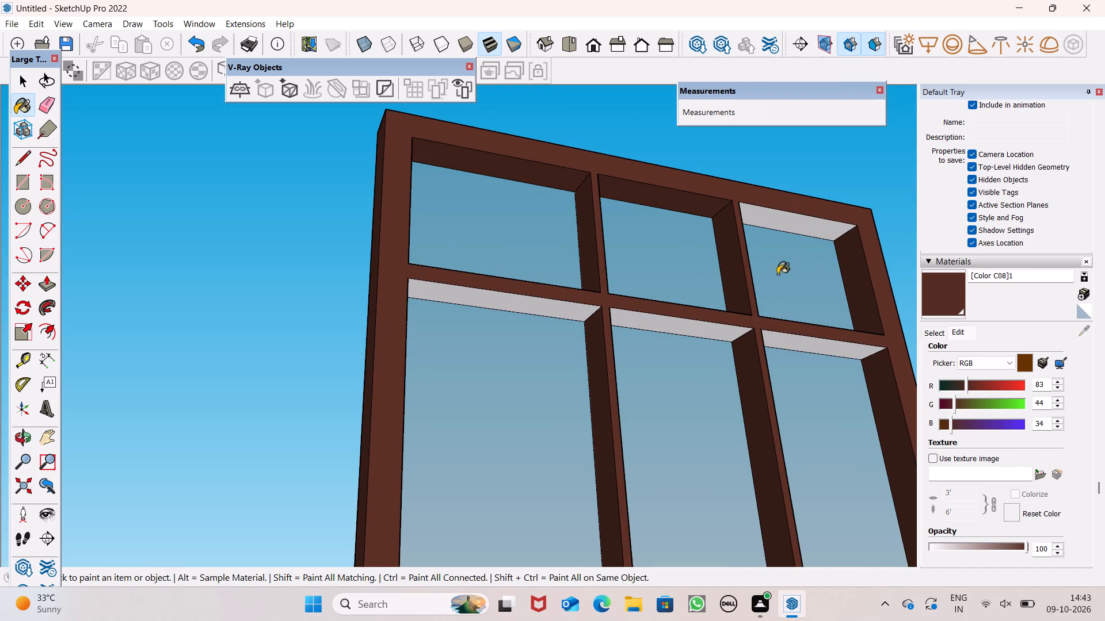
left_click(674, 328)
left_click(532, 303)
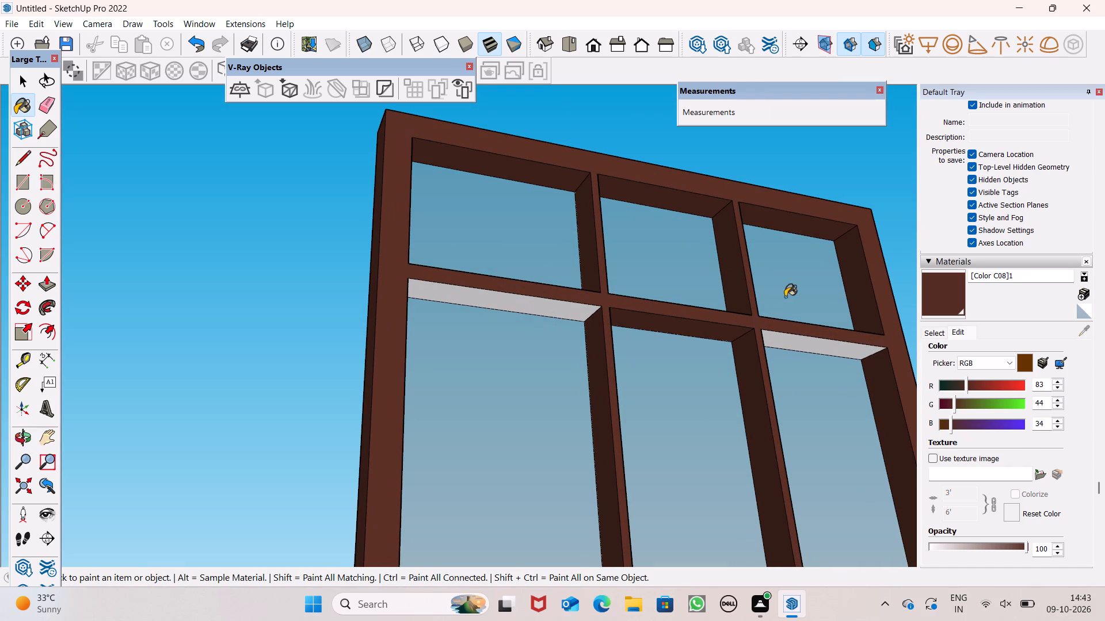
left_click(805, 341)
Paint the opposite-side vertical reveals of all six panes dark brown.
scroll(781, 241, "down", 2)
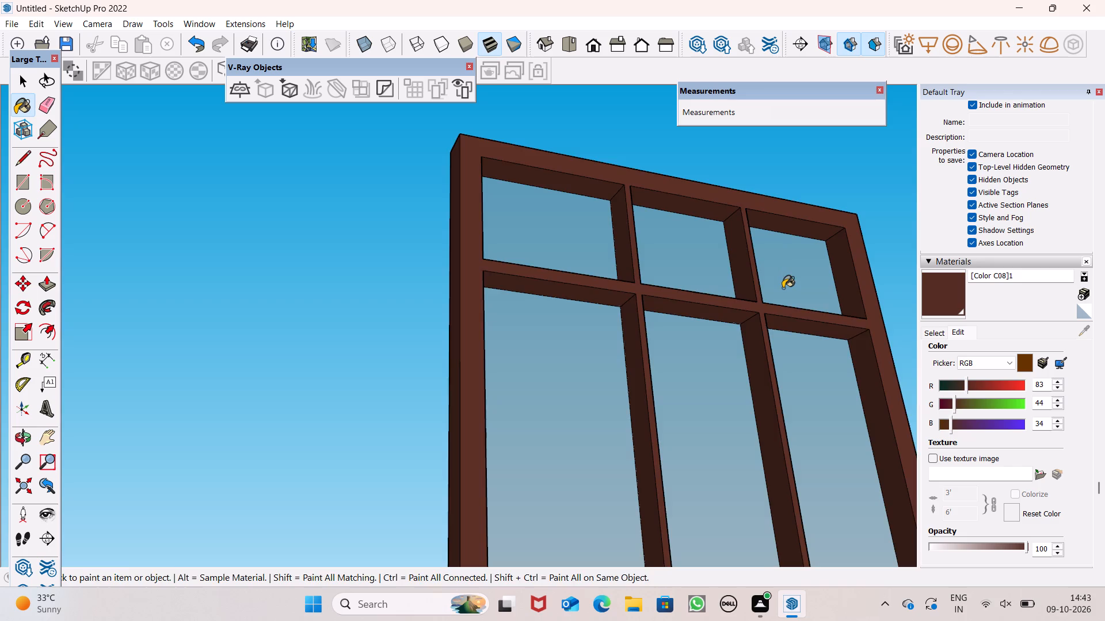
middle_click_drag(737, 290, 365, 290)
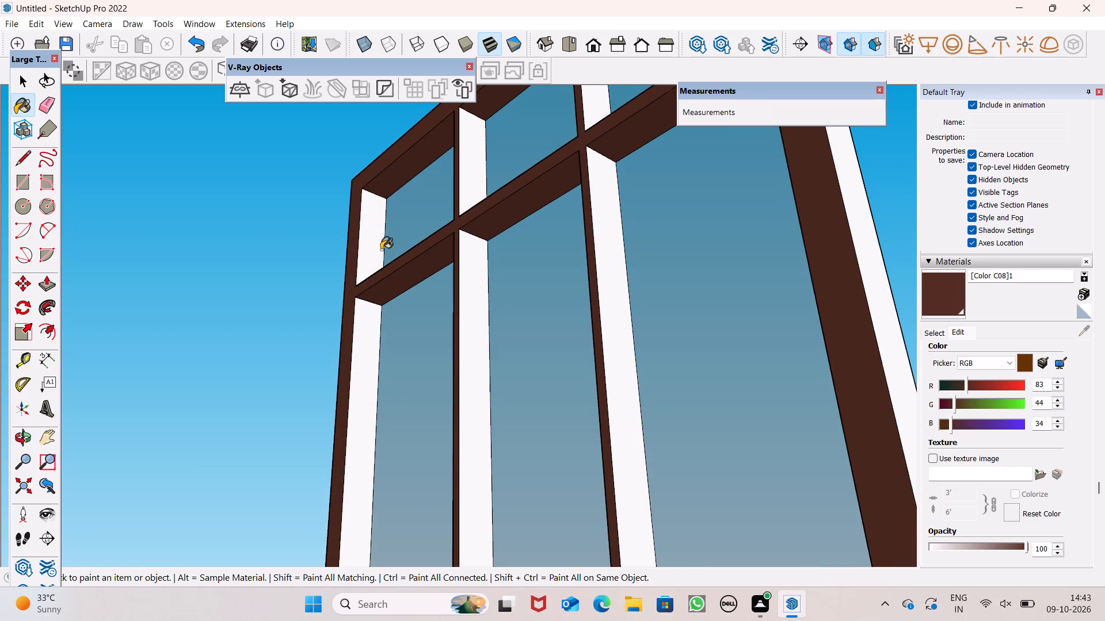
left_click(375, 251)
left_click(370, 329)
left_click(475, 301)
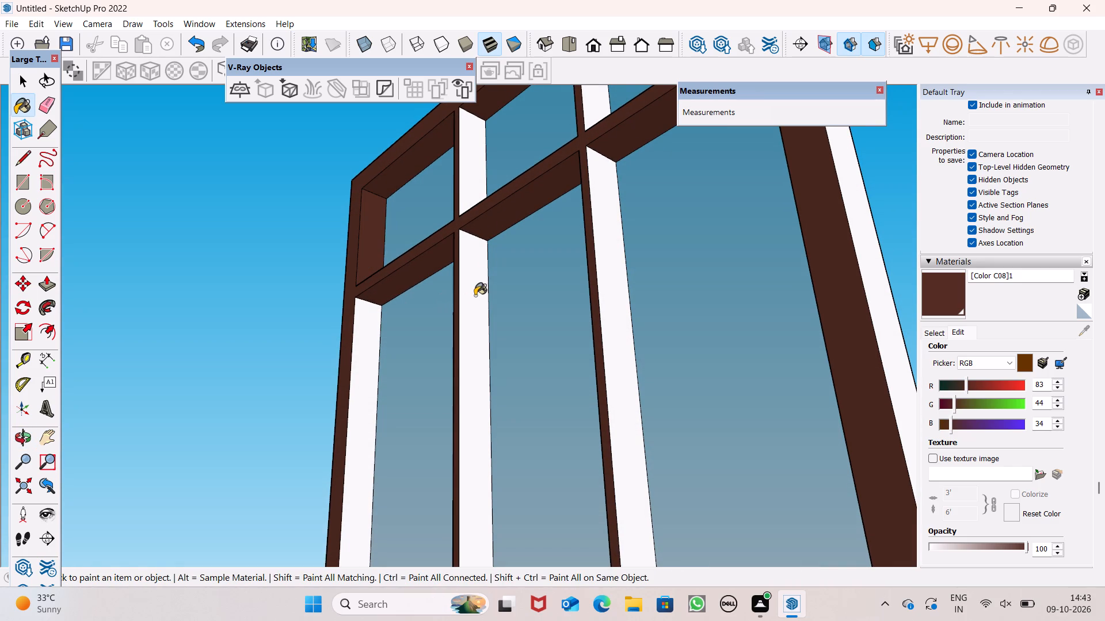
left_click(477, 180)
left_click(595, 113)
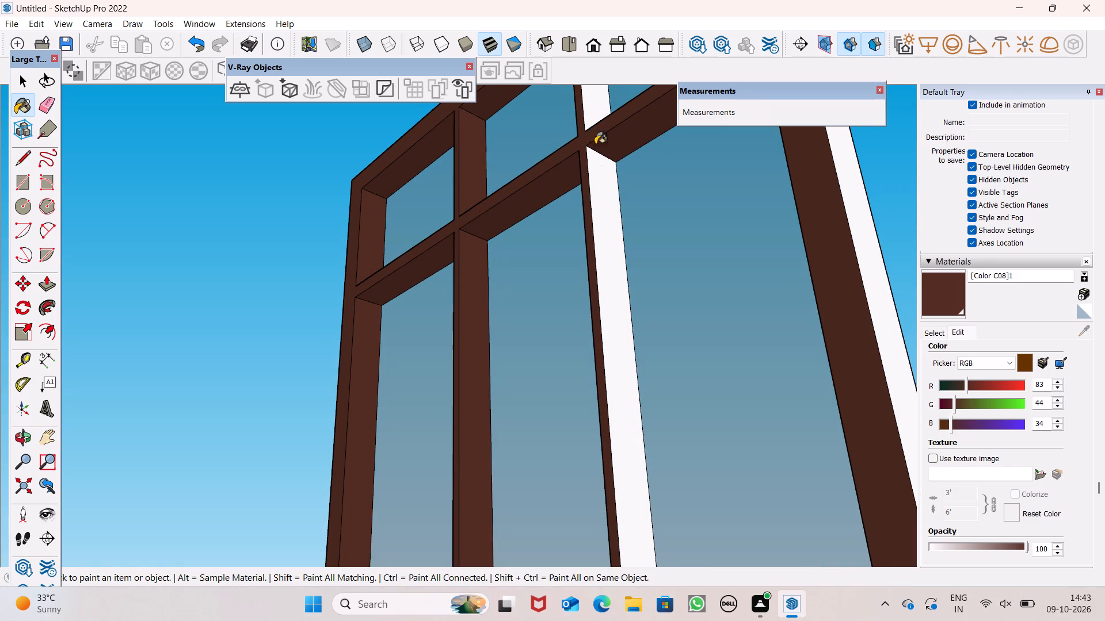
left_click(607, 256)
scroll(609, 212, "down", 4)
middle_click_drag(657, 298, 1104, 415)
scroll(1020, 386, "up", 1)
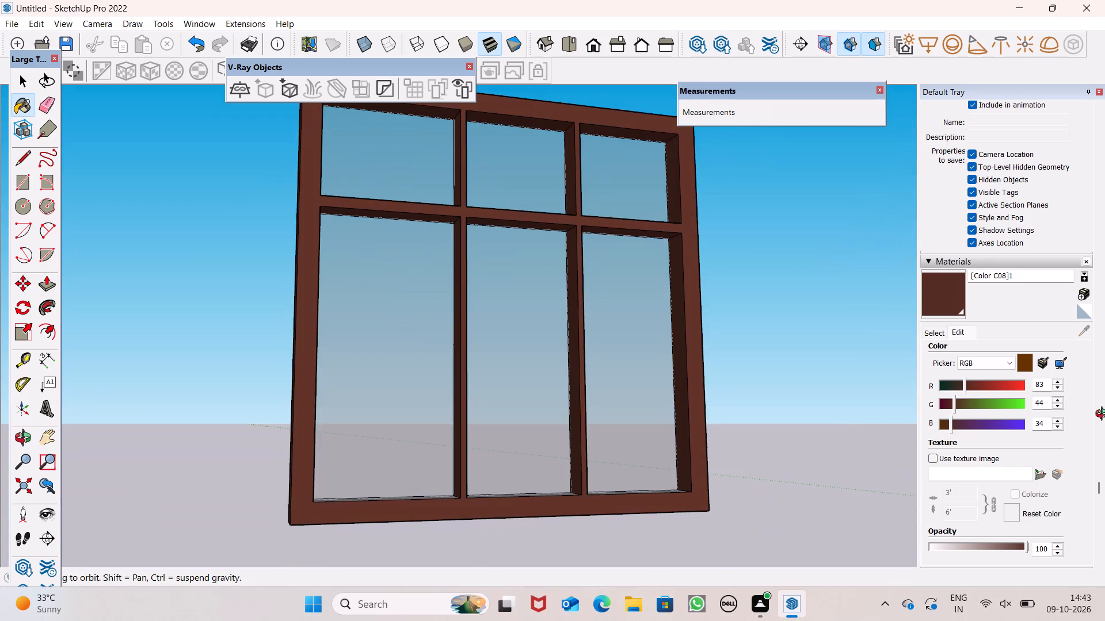
Paint the bottom ledges of the three lower panes and the frame's white outer side edge dark brown.
middle_click_drag(1104, 415, 680, 526)
scroll(954, 458, "up", 1)
scroll(601, 500, "up", 2)
left_click(542, 487)
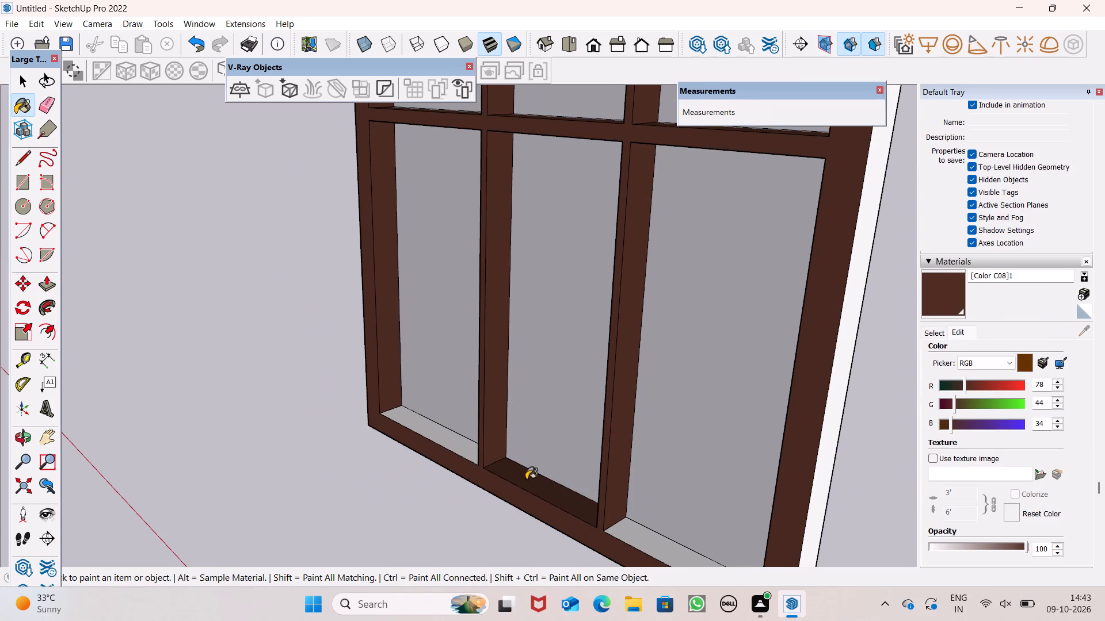
left_click(435, 428)
scroll(643, 350, "down", 3)
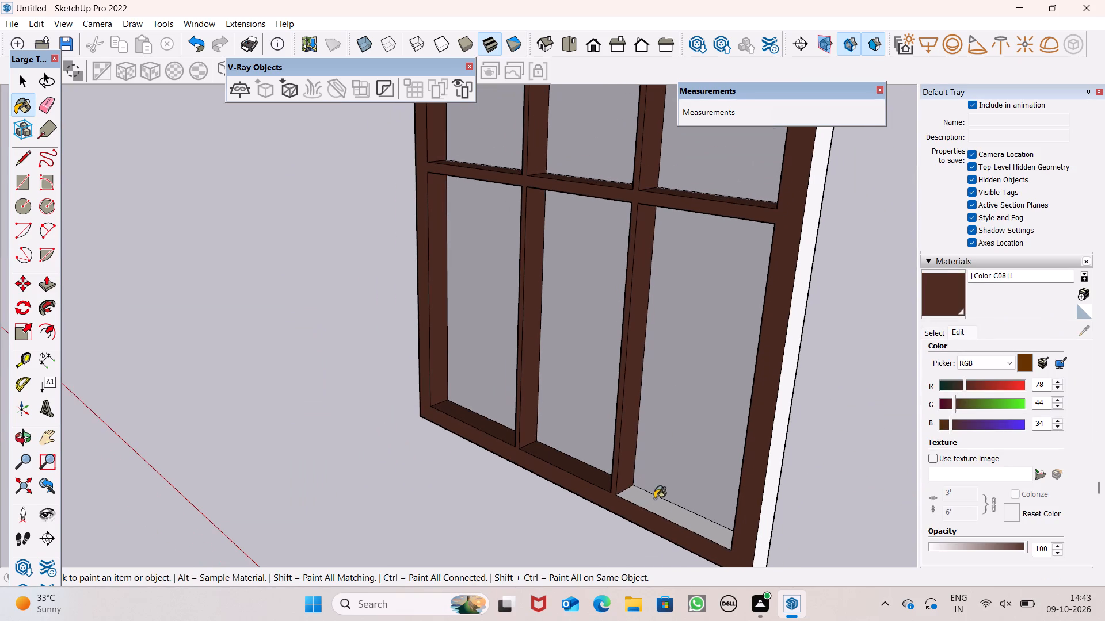
left_click(654, 499)
left_click(780, 451)
scroll(776, 355, "down", 5)
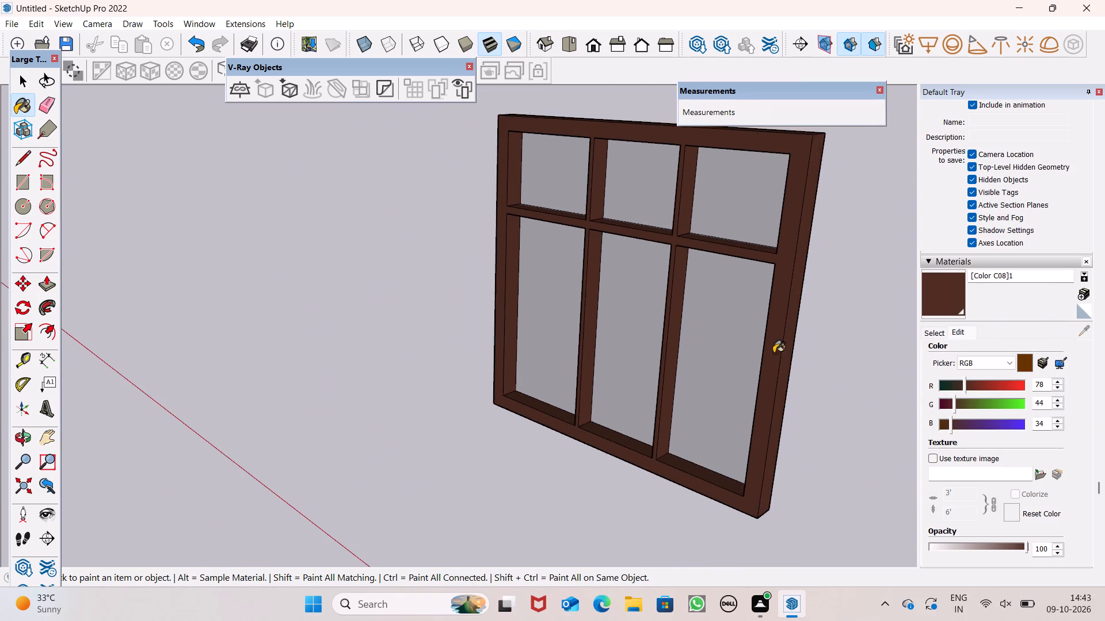
Select the entire finished window panel, including frame, dividers and glass, and make it a group.
middle_click_drag(773, 366, 182, 333)
scroll(182, 333, "up", 1)
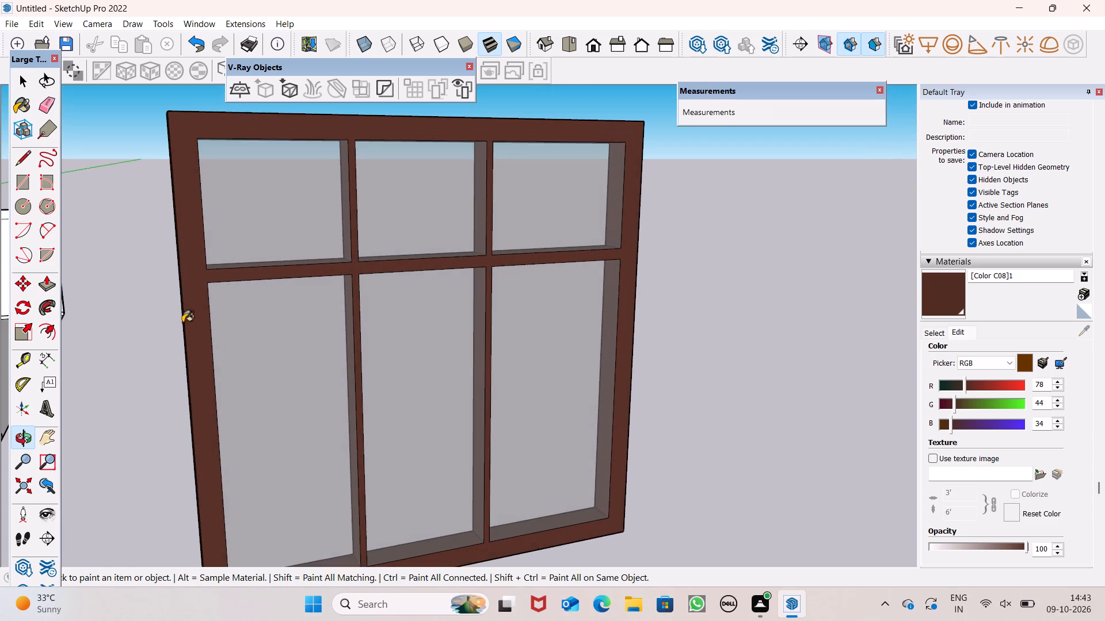
scroll(618, 303, "down", 6)
scroll(656, 332, "down", 1)
middle_click_drag(722, 382, 685, 411)
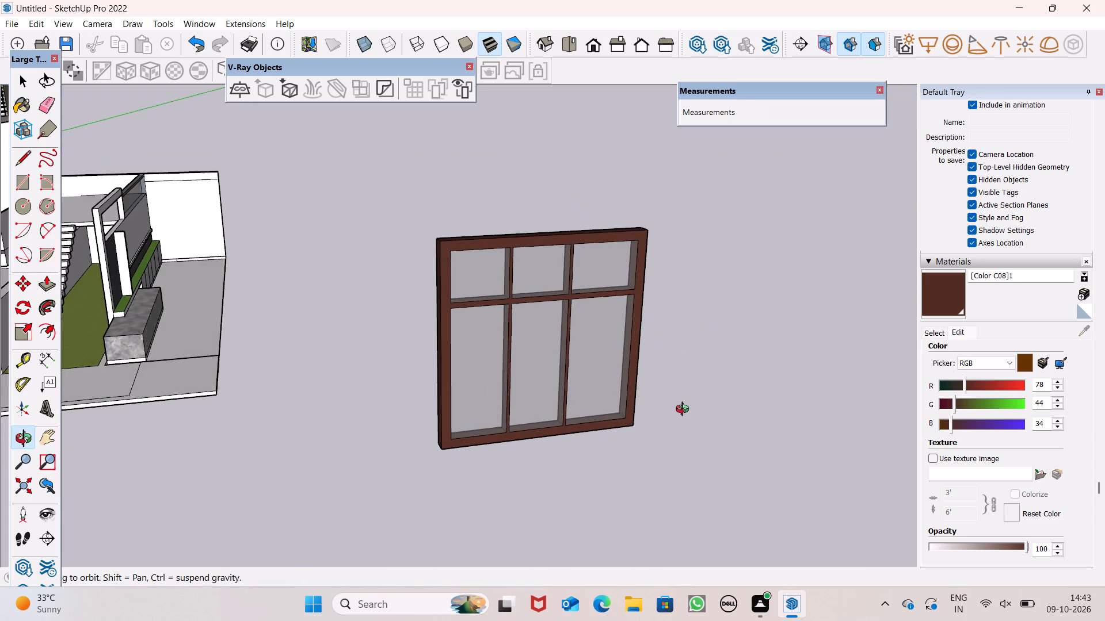
middle_click_drag(685, 411, 676, 398)
key("space")
scroll(675, 369, "down", 7)
middle_click_drag(680, 386, 627, 405)
triple_click(536, 407)
left_click(536, 407)
right_click(538, 407)
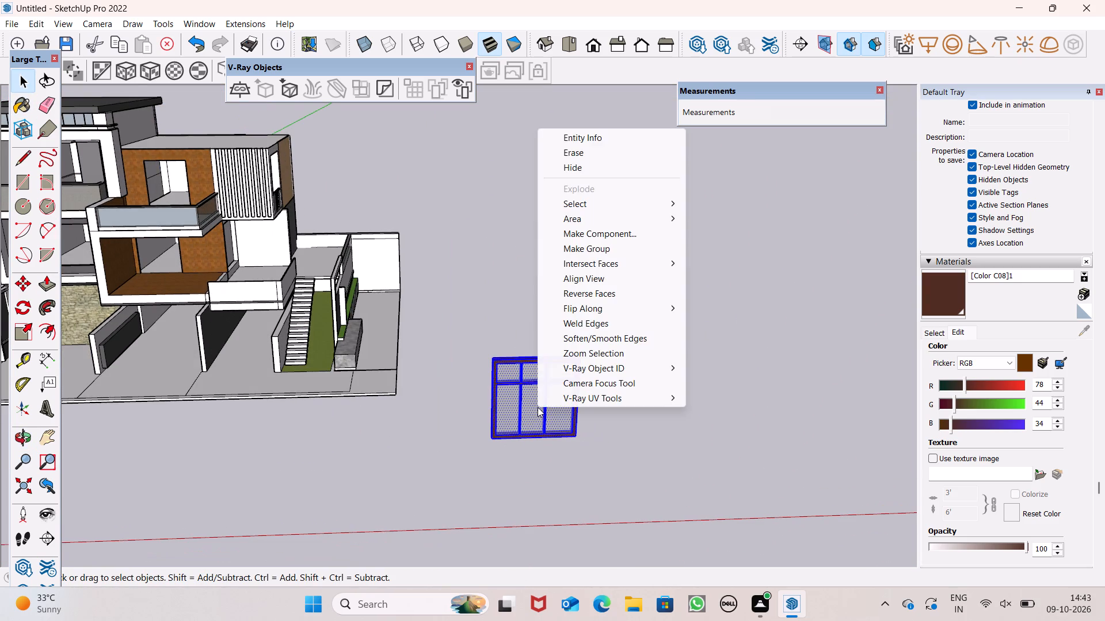
left_click(609, 251)
Move the window group to the house and align its lower corner with the recessed opening above the stone wall.
scroll(661, 240, "down", 2)
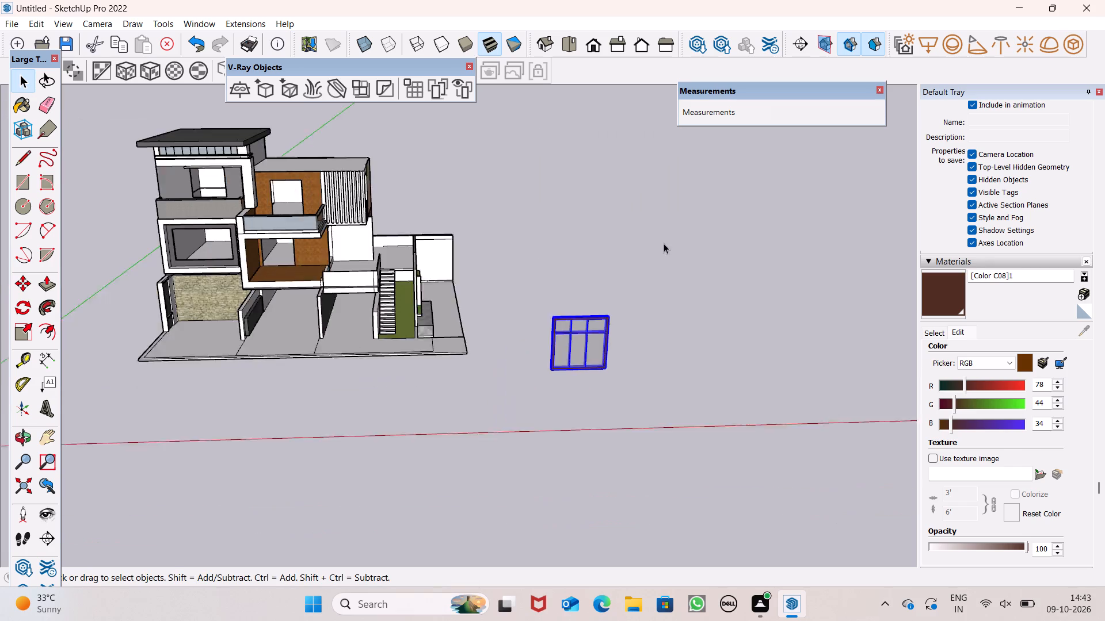
scroll(664, 243, "down", 5)
key("m")
key("Return")
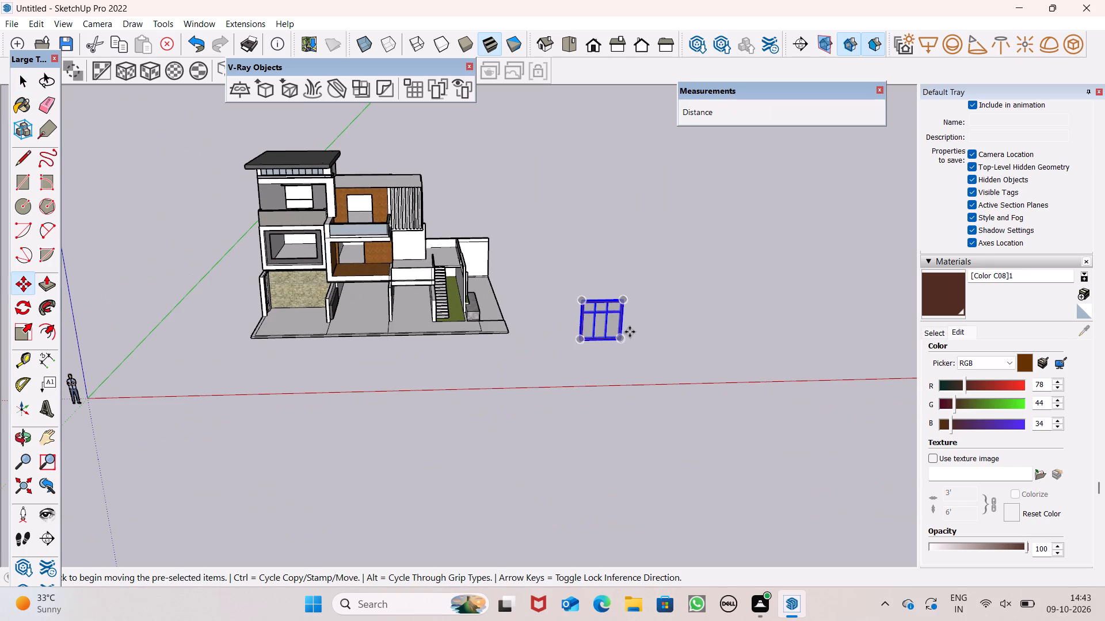
left_click_drag(617, 338, 269, 218)
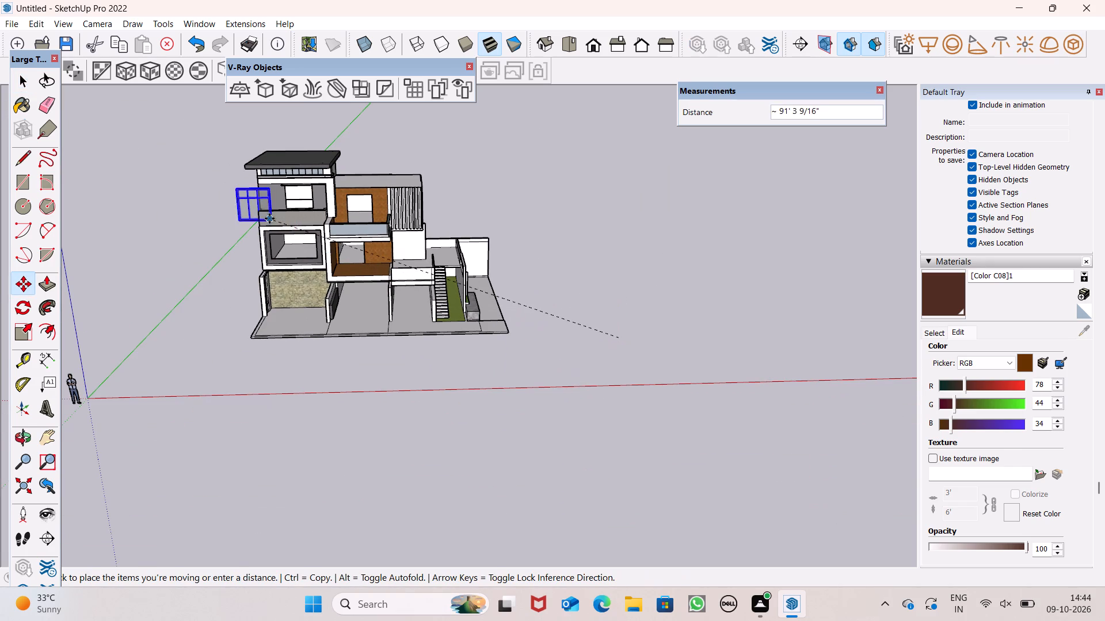
left_click_drag(269, 218, 309, 206)
scroll(304, 201, "up", 7)
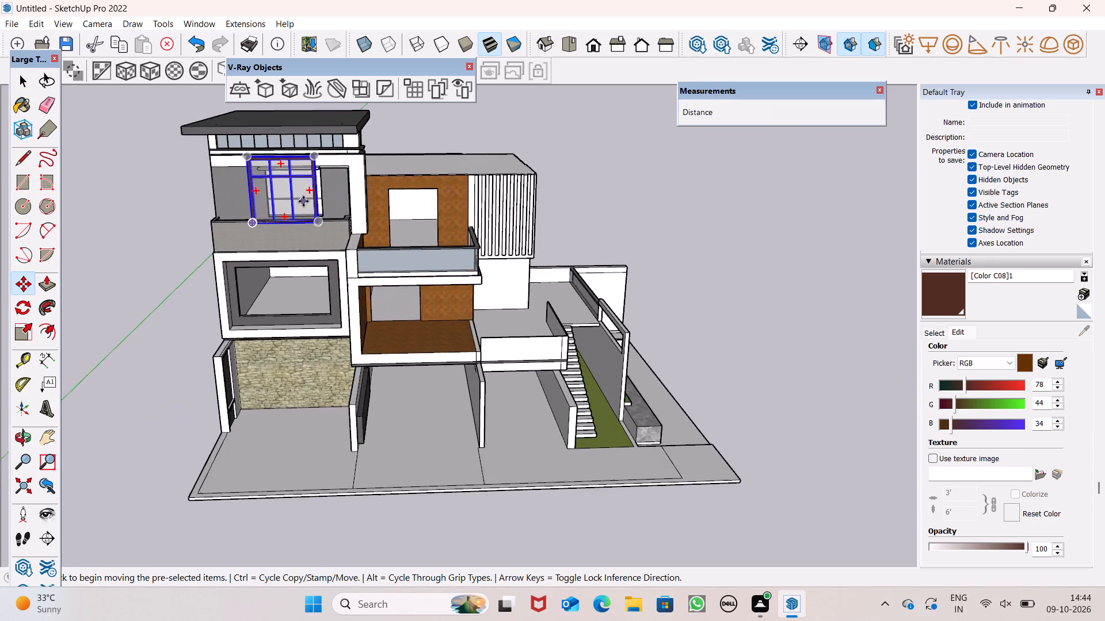
scroll(303, 201, "up", 6)
left_click_drag(330, 249, 314, 367)
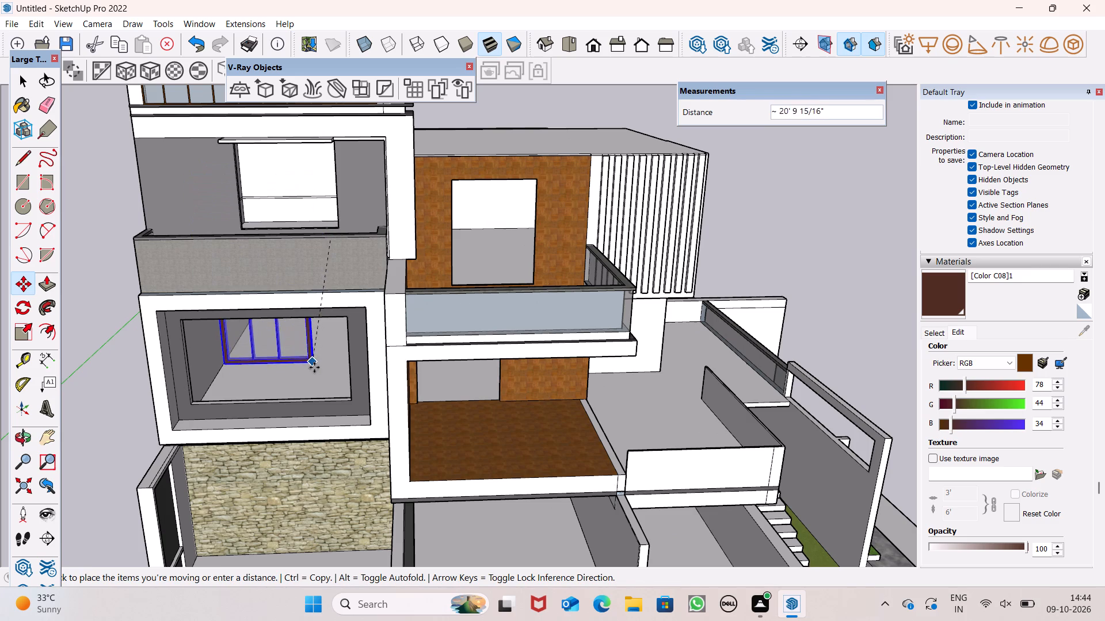
left_click_drag(314, 367, 354, 401)
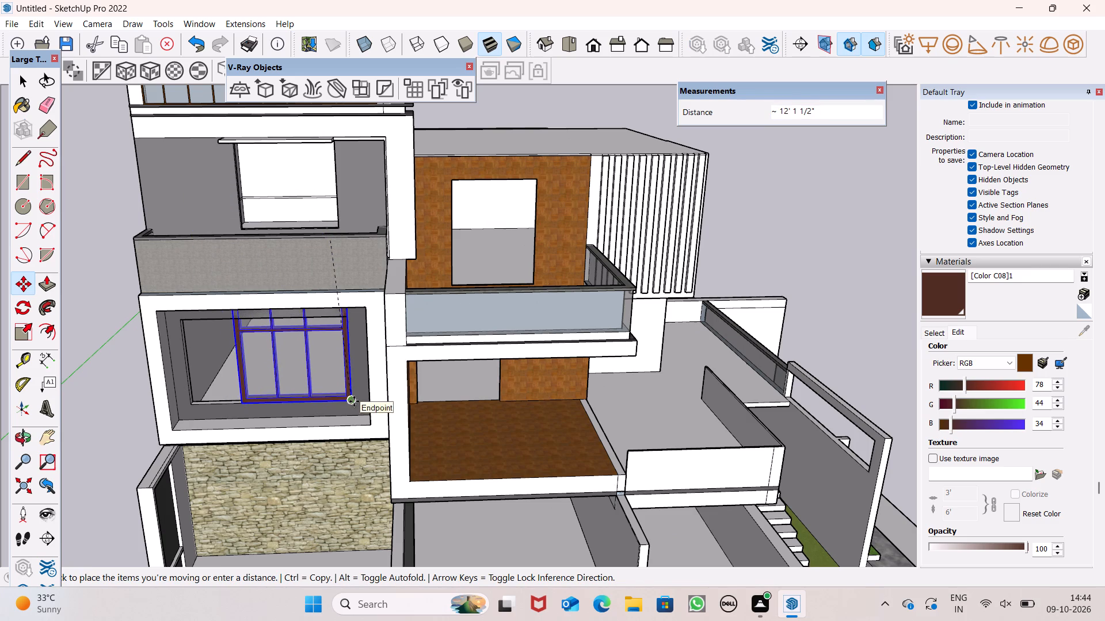
left_click_drag(354, 401, 358, 397)
scroll(333, 413, "up", 12)
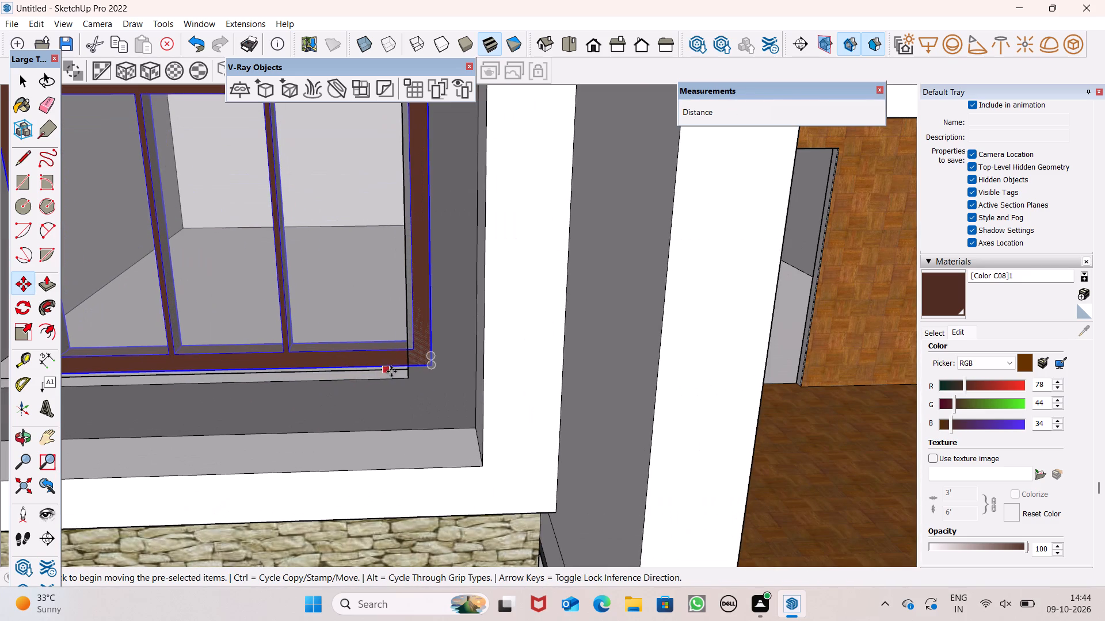
left_click_drag(434, 363, 399, 384)
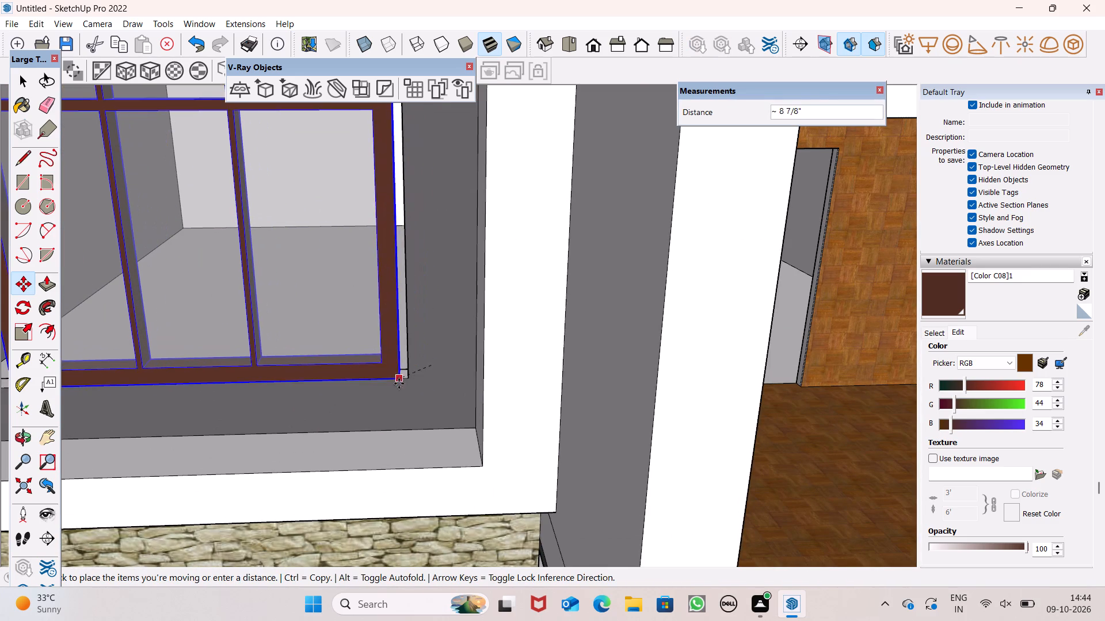
left_click_drag(399, 384, 407, 379)
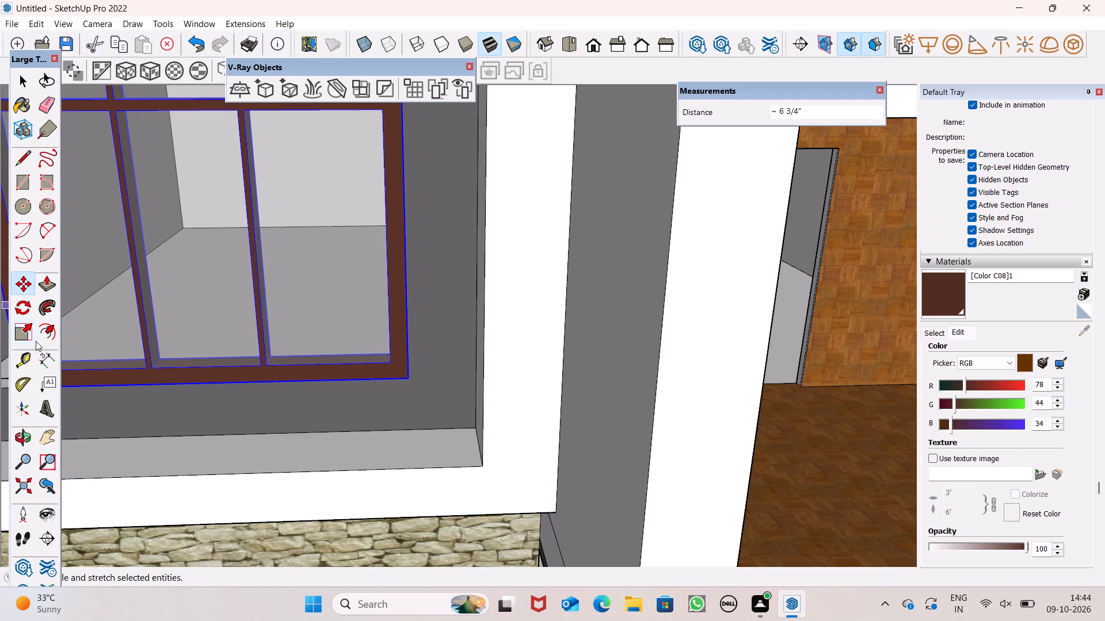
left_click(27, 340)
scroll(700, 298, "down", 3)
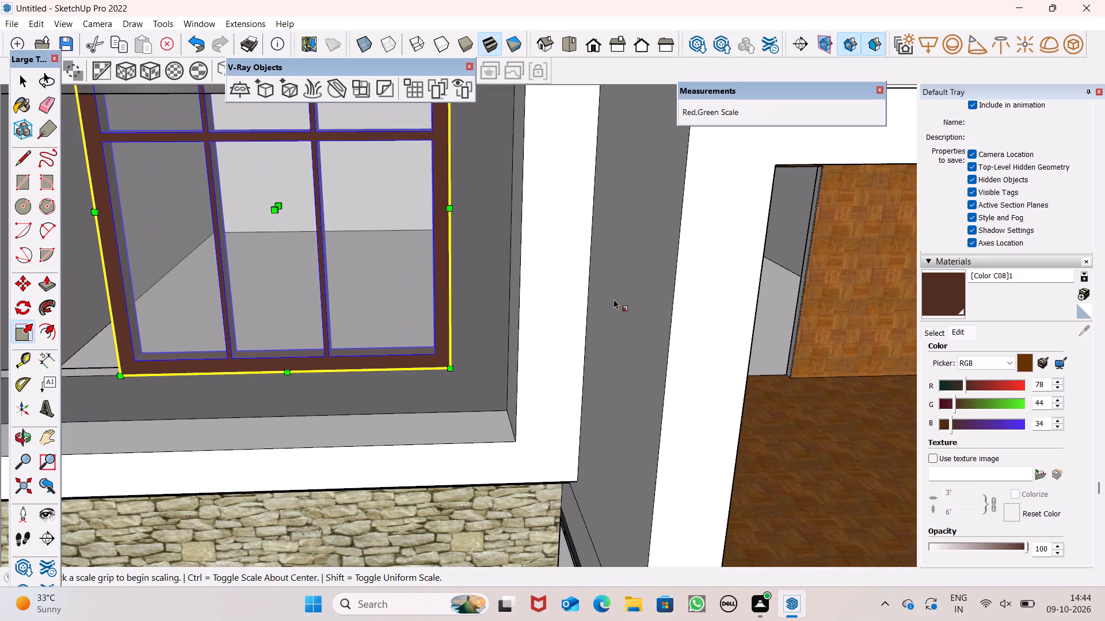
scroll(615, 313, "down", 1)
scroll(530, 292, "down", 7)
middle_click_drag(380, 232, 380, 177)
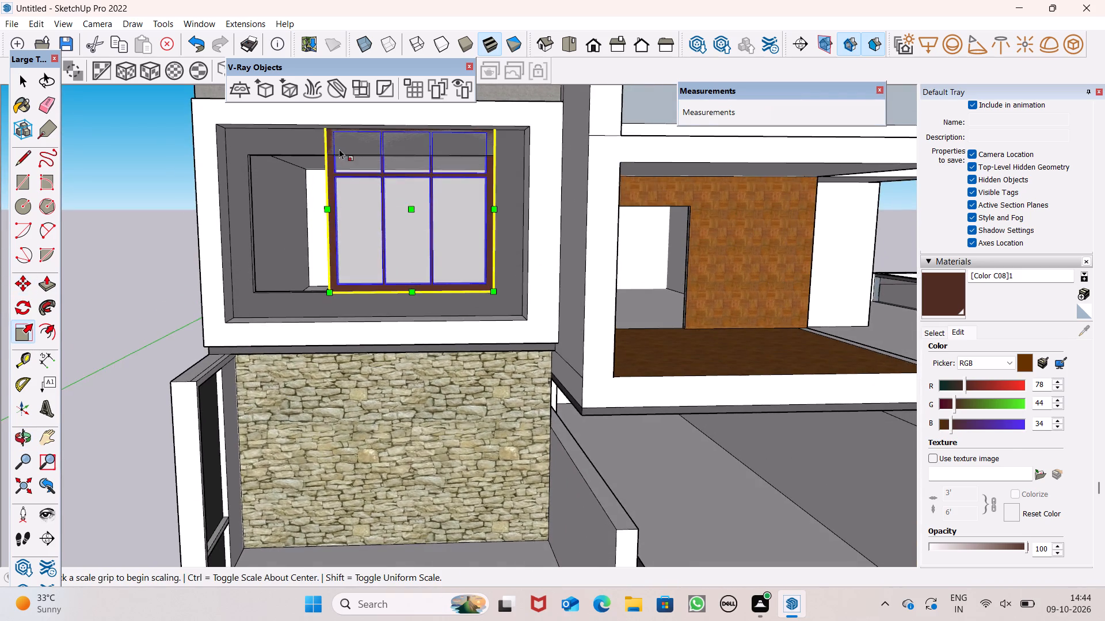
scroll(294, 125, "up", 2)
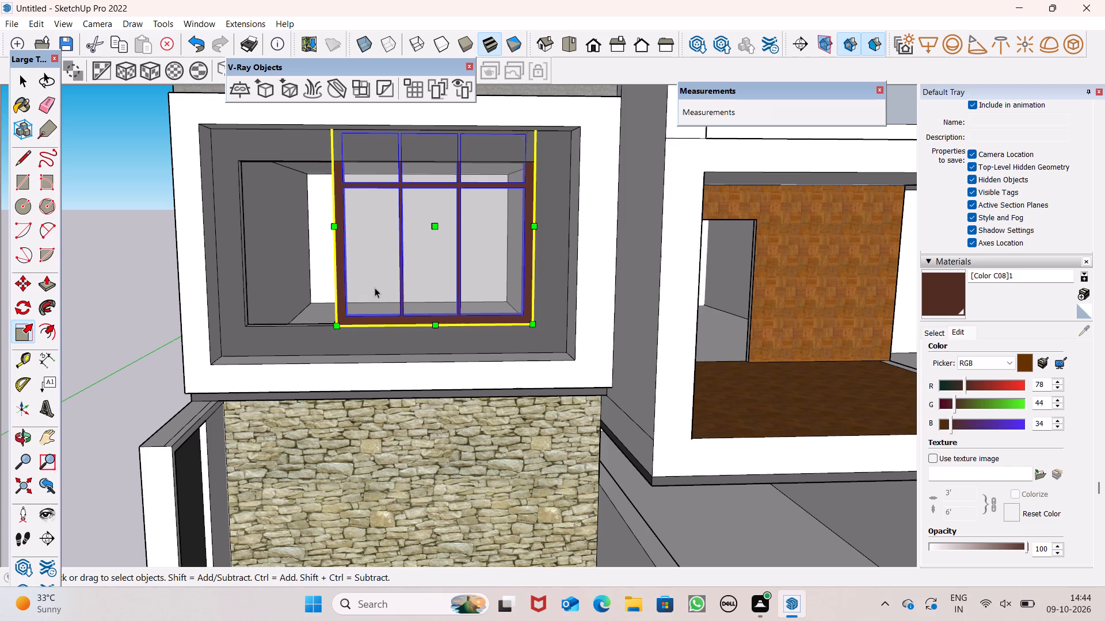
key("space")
Move the window group out of the recessed opening to the free space beside the house.
key("m")
key("shift+Return")
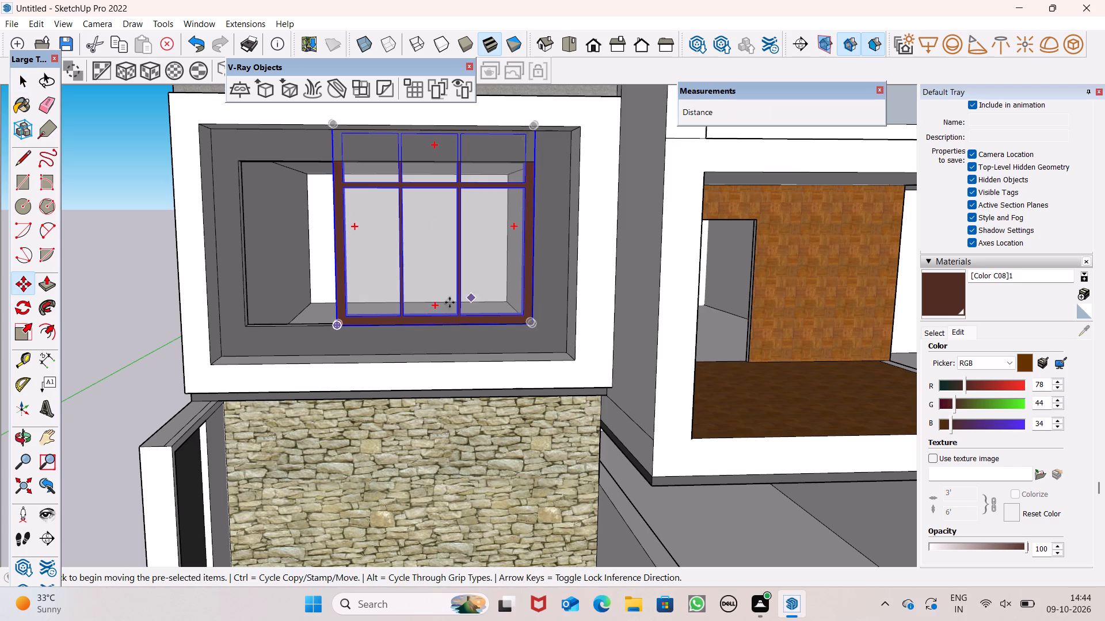
left_click_drag(331, 334, 287, 434)
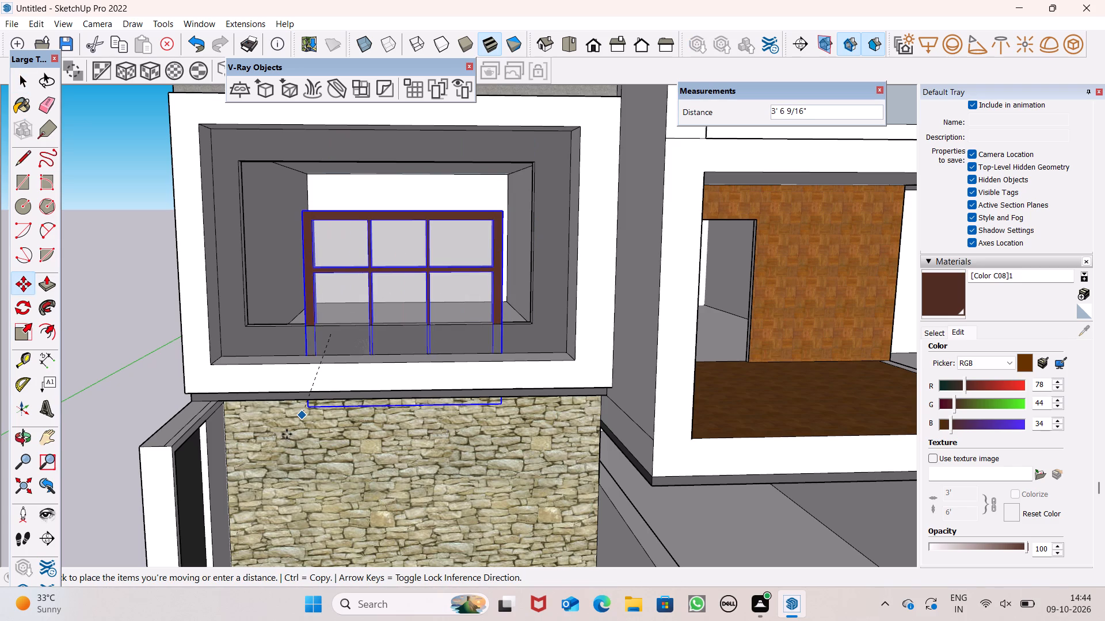
left_click_drag(287, 434, 13, 371)
scroll(399, 261, "down", 4)
scroll(415, 285, "up", 1)
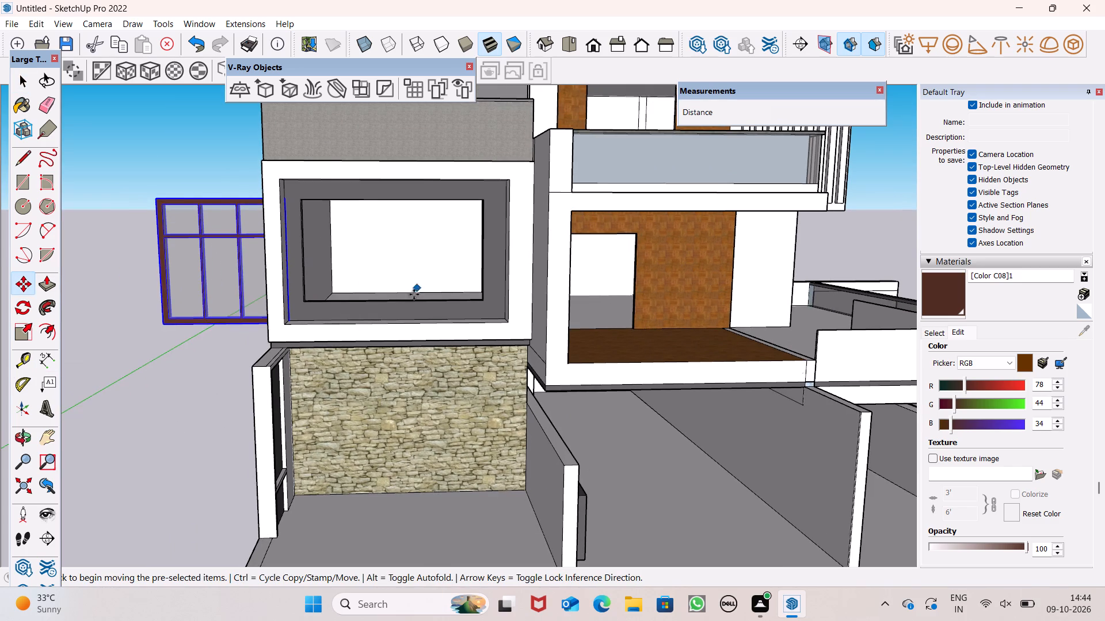
left_click_drag(289, 323, 224, 334)
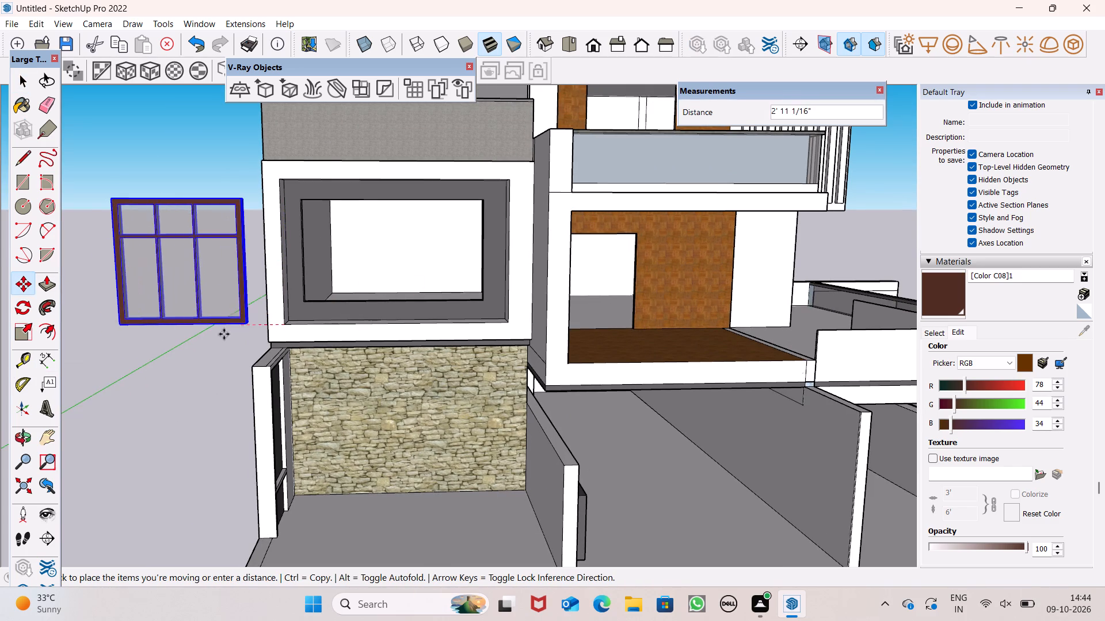
left_click_drag(224, 334, 216, 335)
Scale the window group down uniformly from its upper corner to roughly half size.
left_click(25, 336)
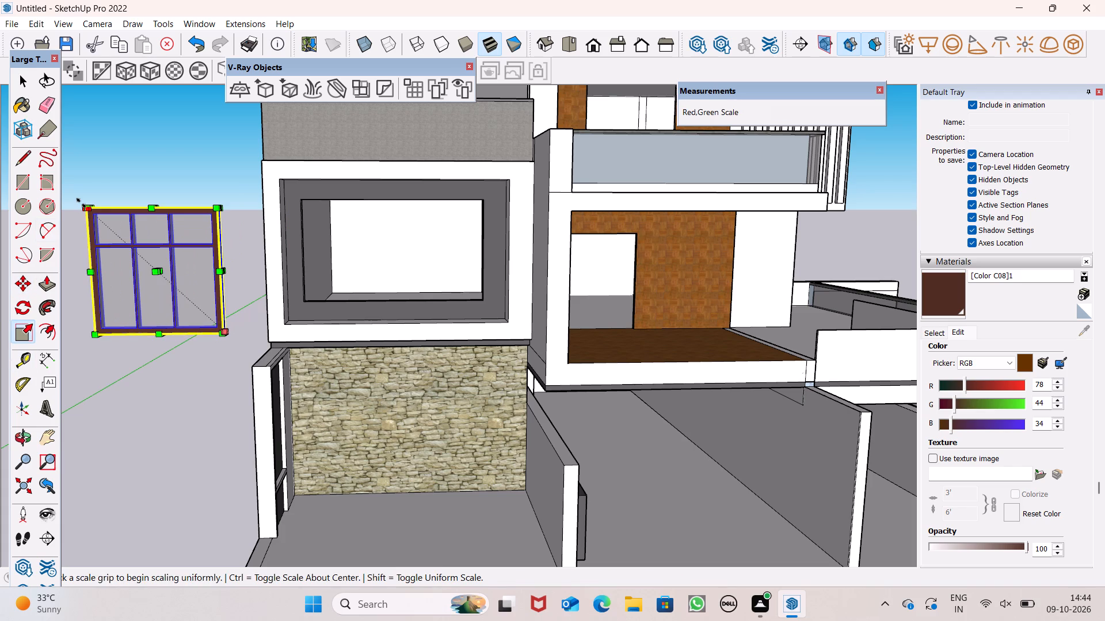
left_click_drag(81, 203, 139, 283)
key("space")
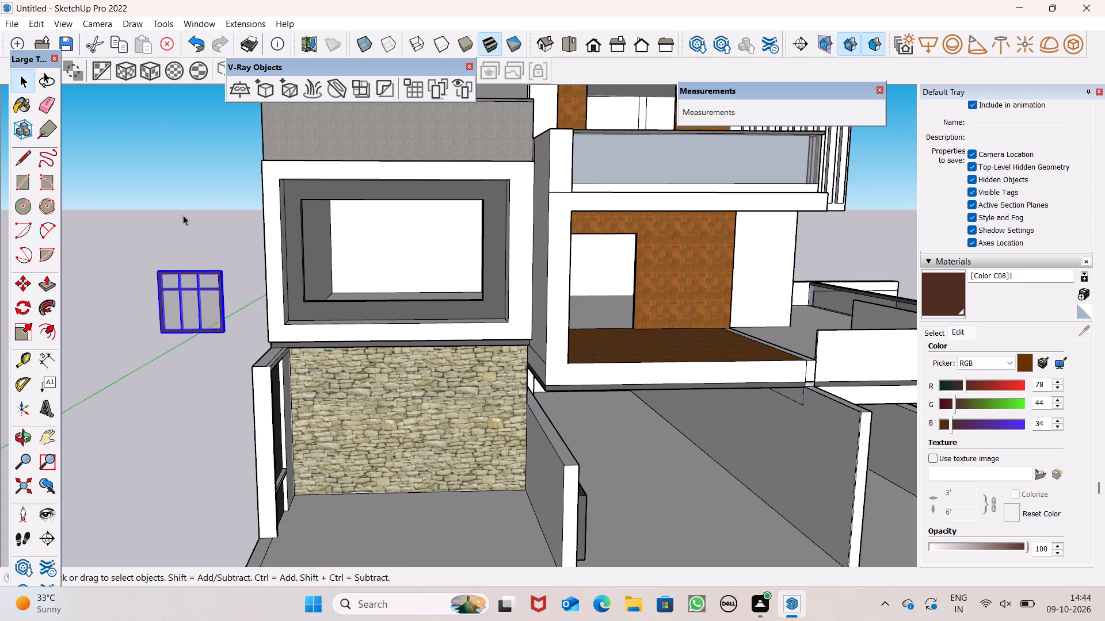
Move the reduced window group back into the recessed opening above the stone wall, snapping its lower corner to the opening's lower corner.
scroll(274, 256, "up", 5)
scroll(274, 256, "down", 1)
key("m")
key("Return")
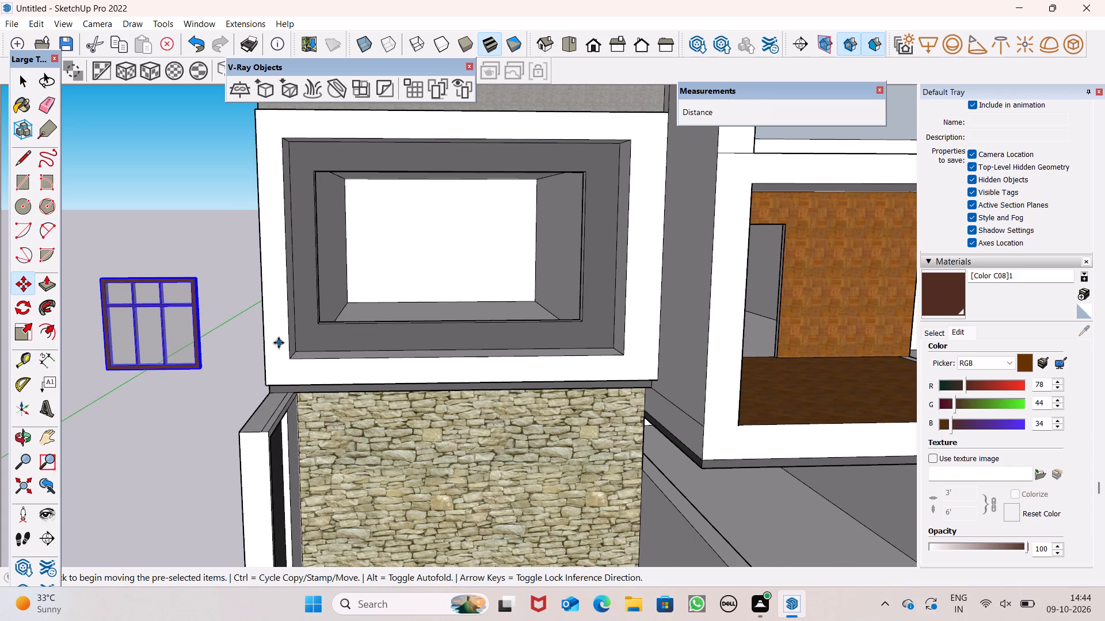
scroll(279, 343, "up", 1)
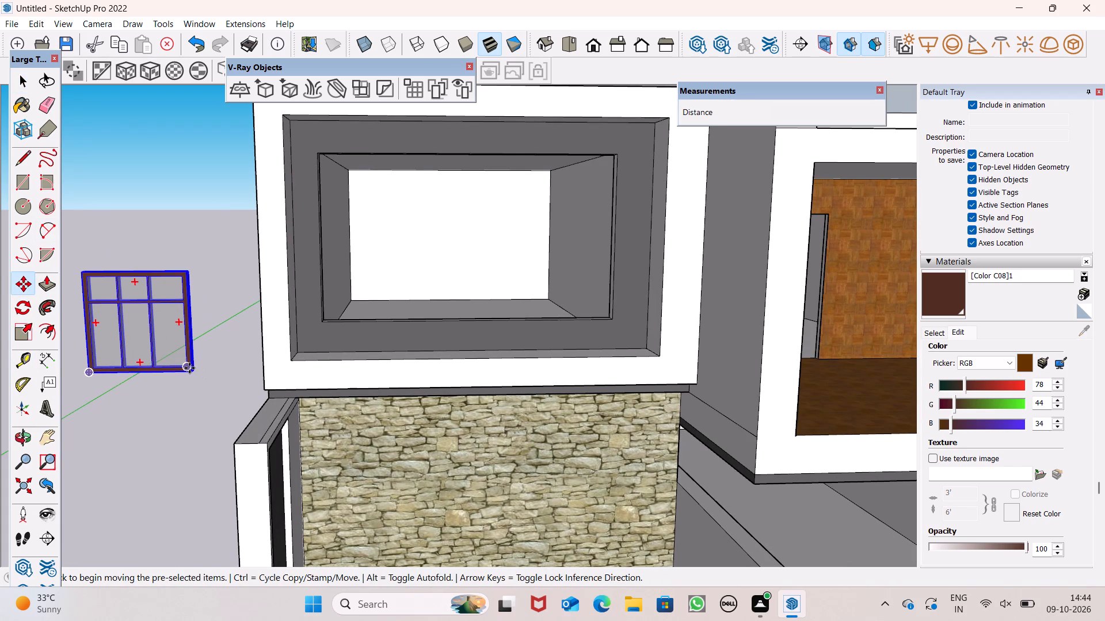
left_click_drag(189, 368, 600, 318)
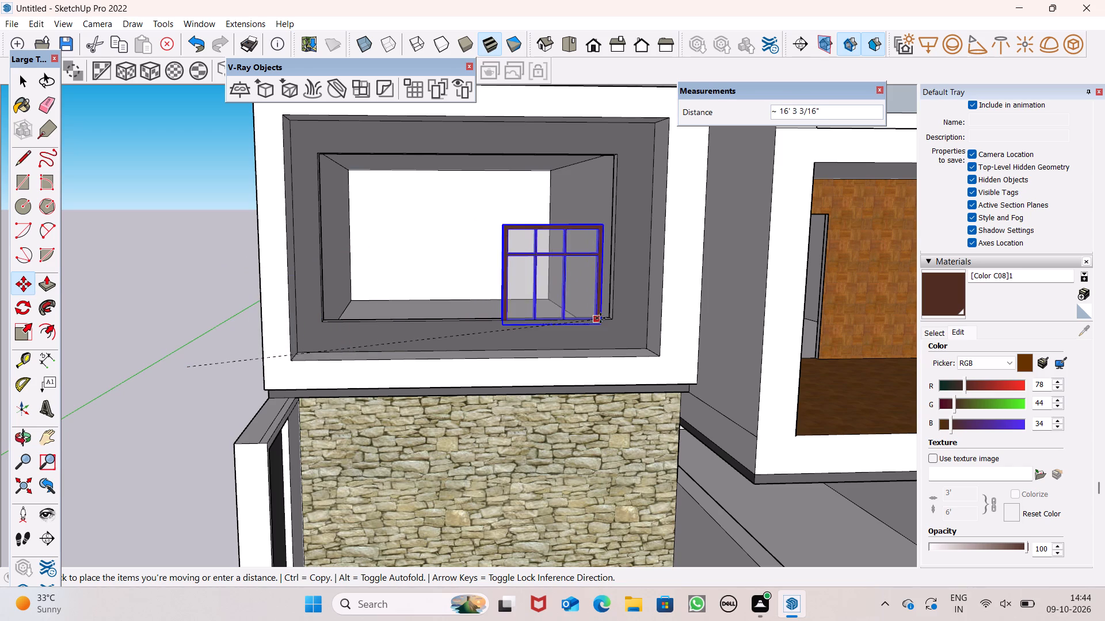
left_click_drag(600, 318, 614, 316)
scroll(646, 314, "up", 7)
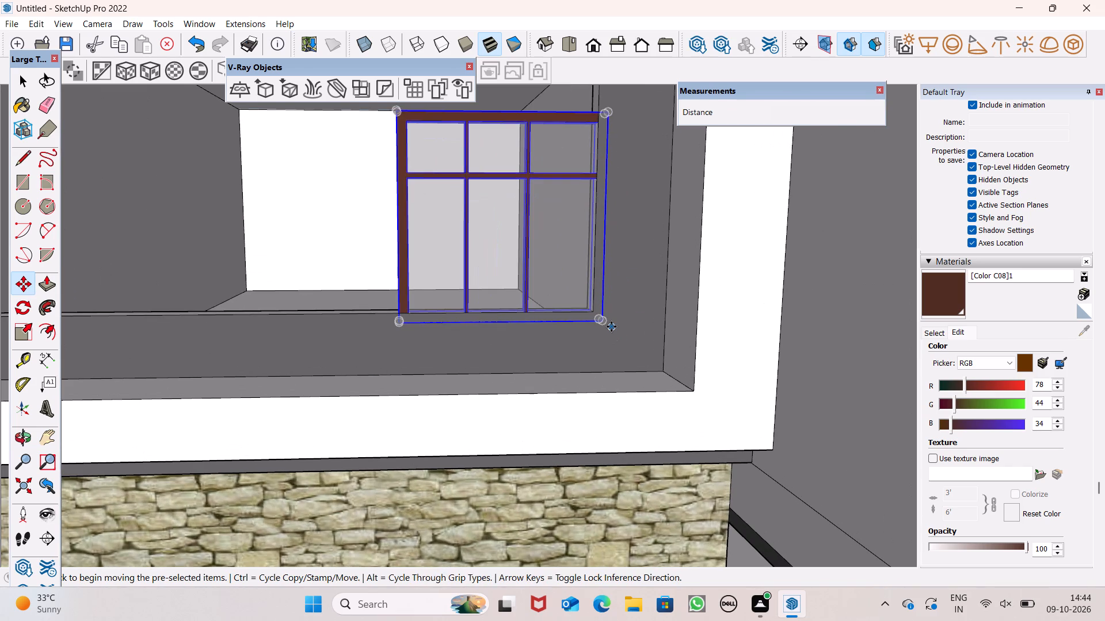
left_click_drag(604, 325, 595, 308)
left_click(595, 308)
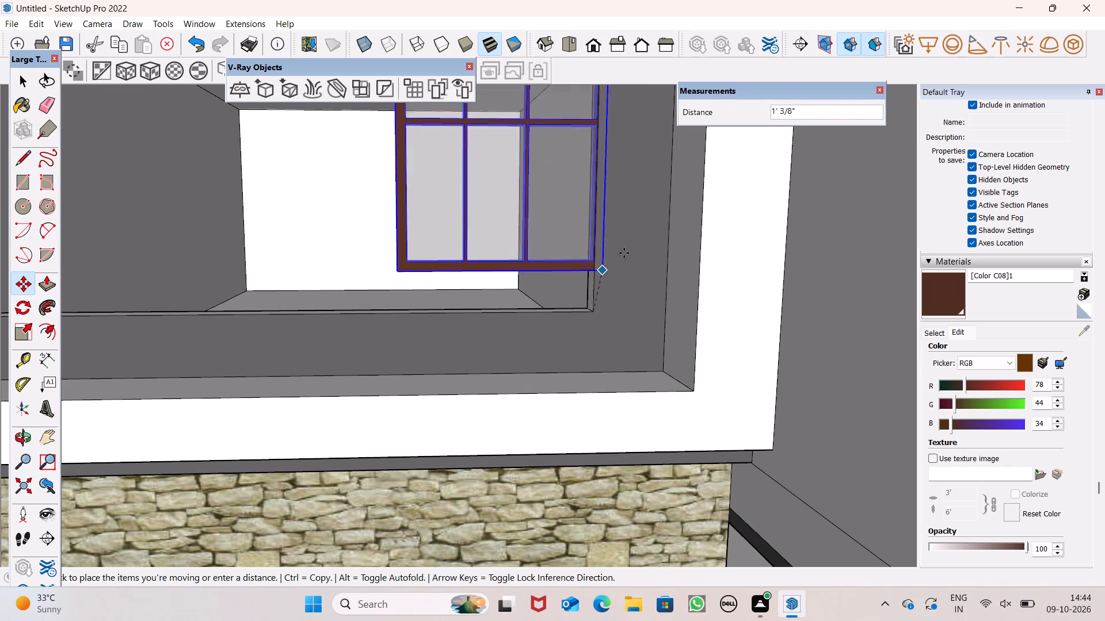
left_click(598, 308)
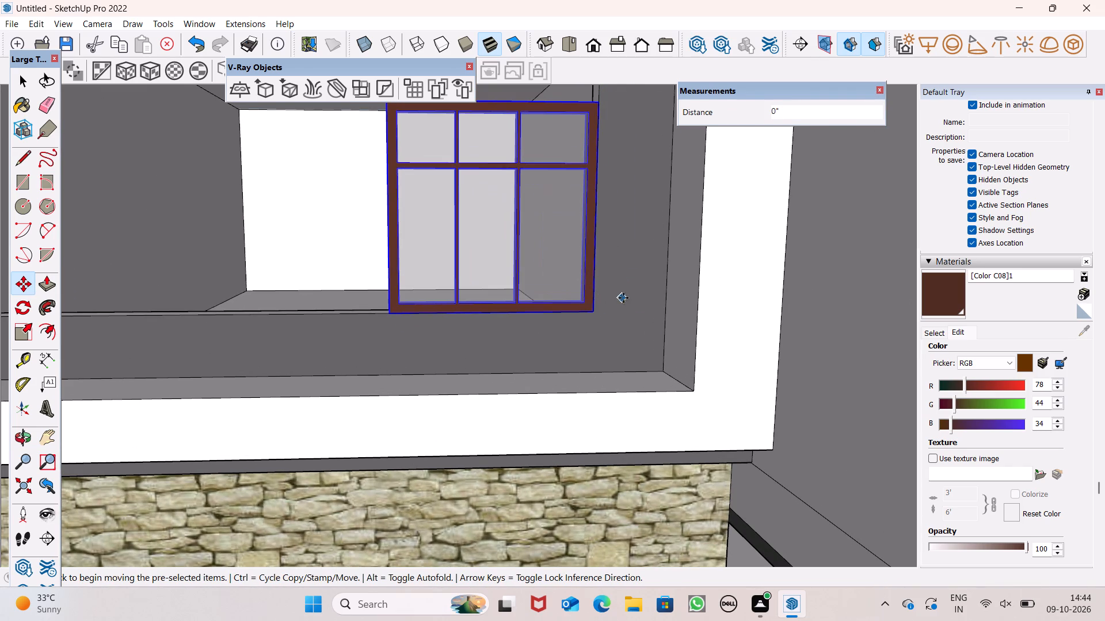
Scale the window group along the red axis to about 2.9 times its width, stretching it across the recessed opening above the stone wall.
scroll(632, 316, "down", 2)
scroll(656, 346, "up", 1)
scroll(656, 348, "down", 4)
scroll(719, 362, "down", 5)
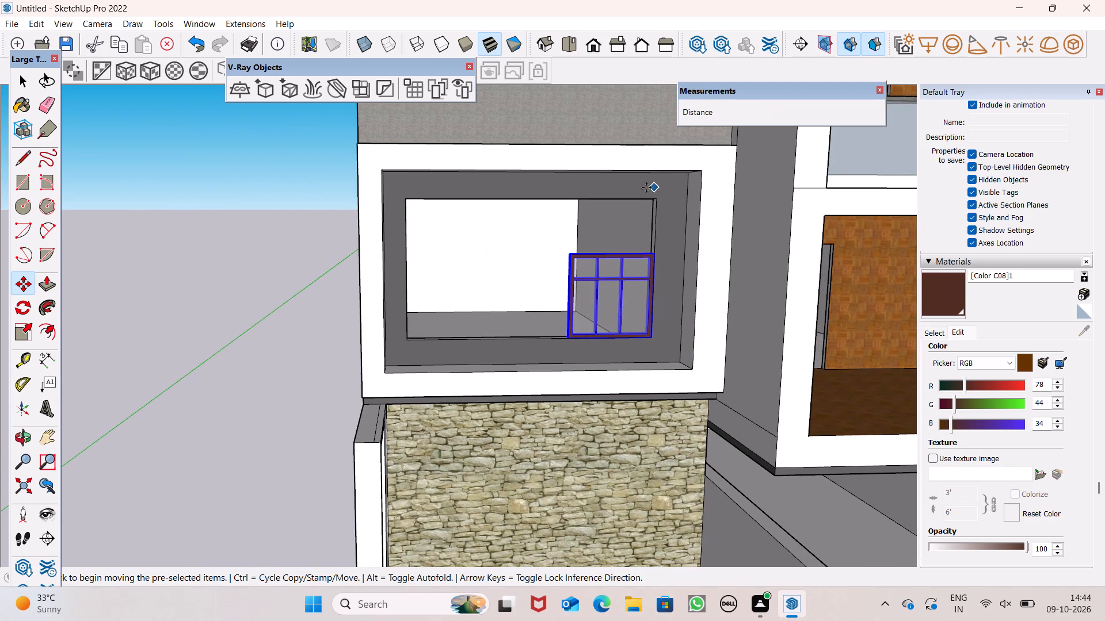
left_click(24, 330)
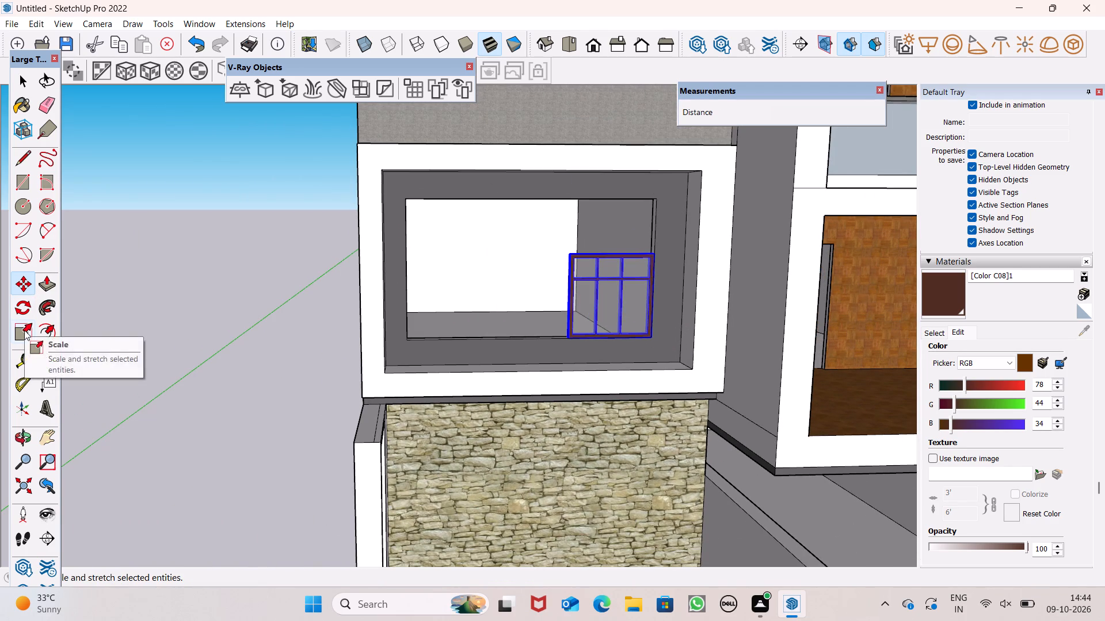
middle_click_drag(576, 297, 669, 335)
scroll(675, 333, "up", 6)
scroll(673, 332, "down", 1)
scroll(670, 332, "up", 1)
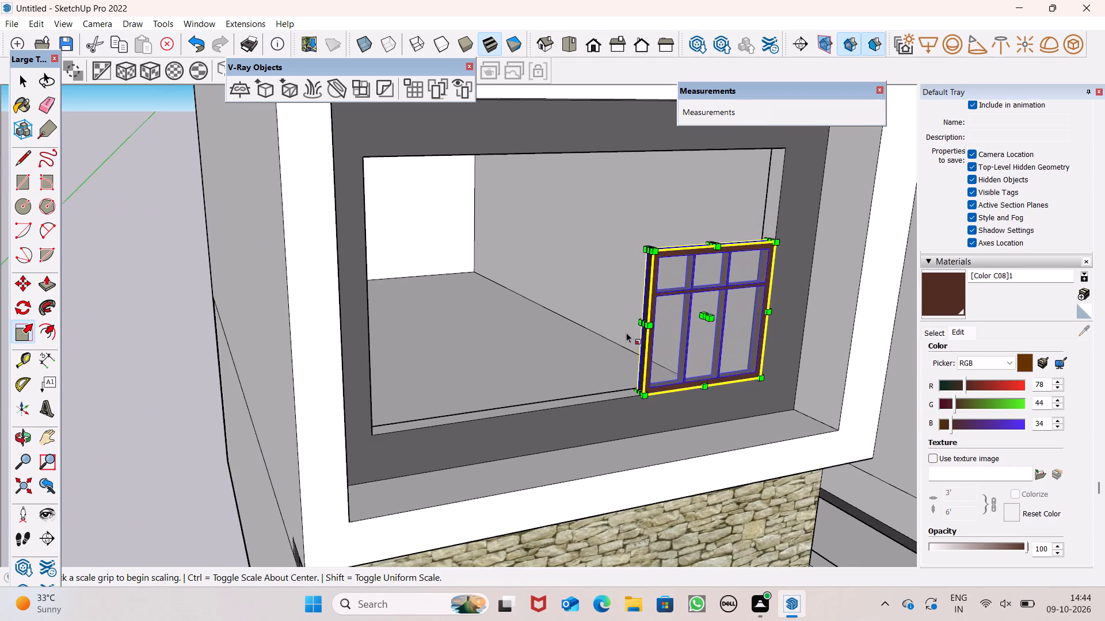
scroll(626, 332, "up", 3)
left_click_drag(657, 317, 573, 339)
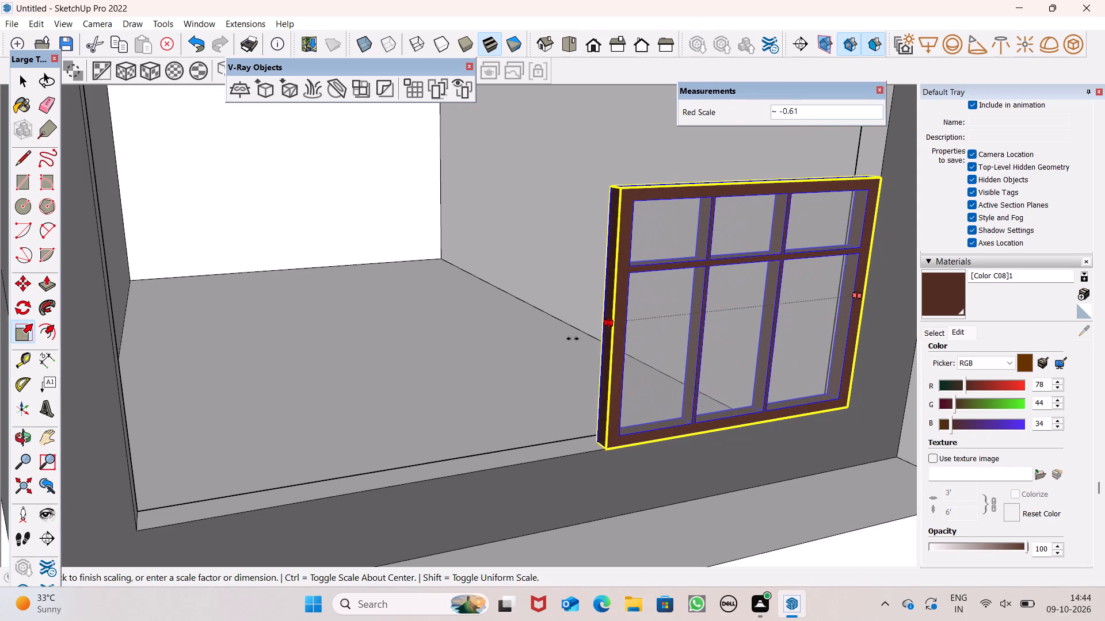
left_click_drag(573, 339, 92, 405)
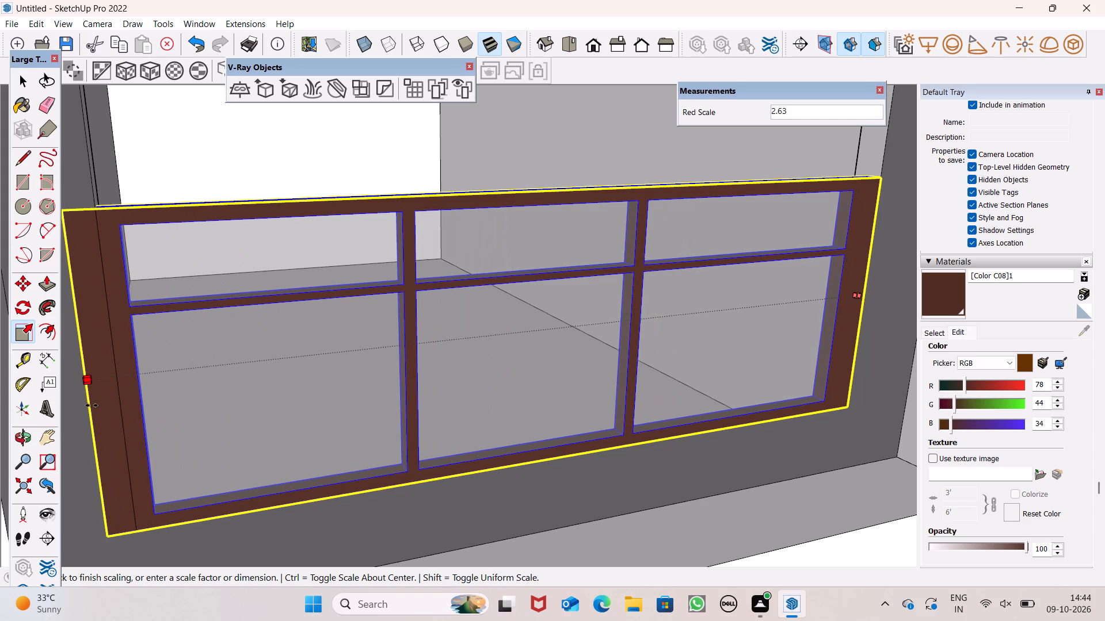
left_click_drag(92, 405, 133, 408)
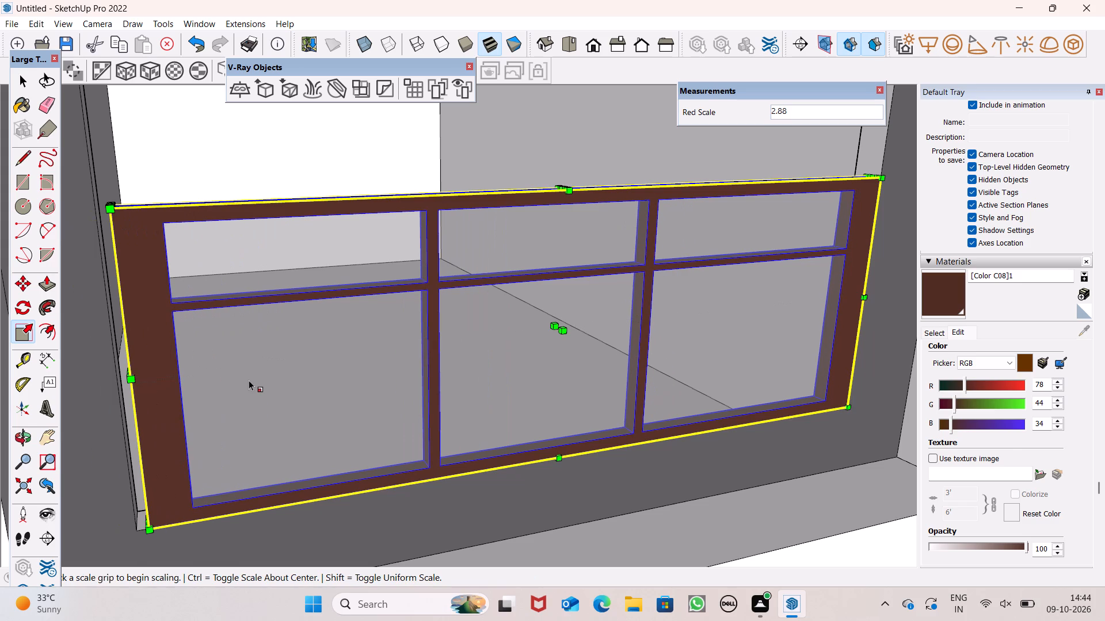
Extend the window group's stretched side slightly further along the red axis to meet the side edge of the recessed opening.
middle_click_drag(116, 390, 200, 401)
scroll(192, 413, "up", 4)
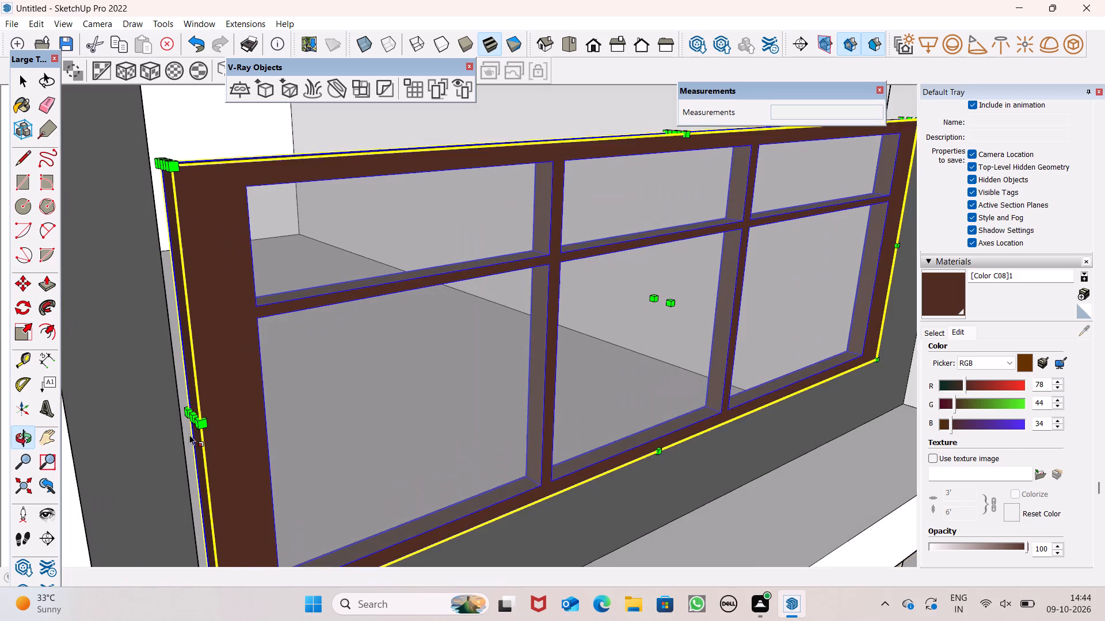
scroll(189, 435, "up", 4)
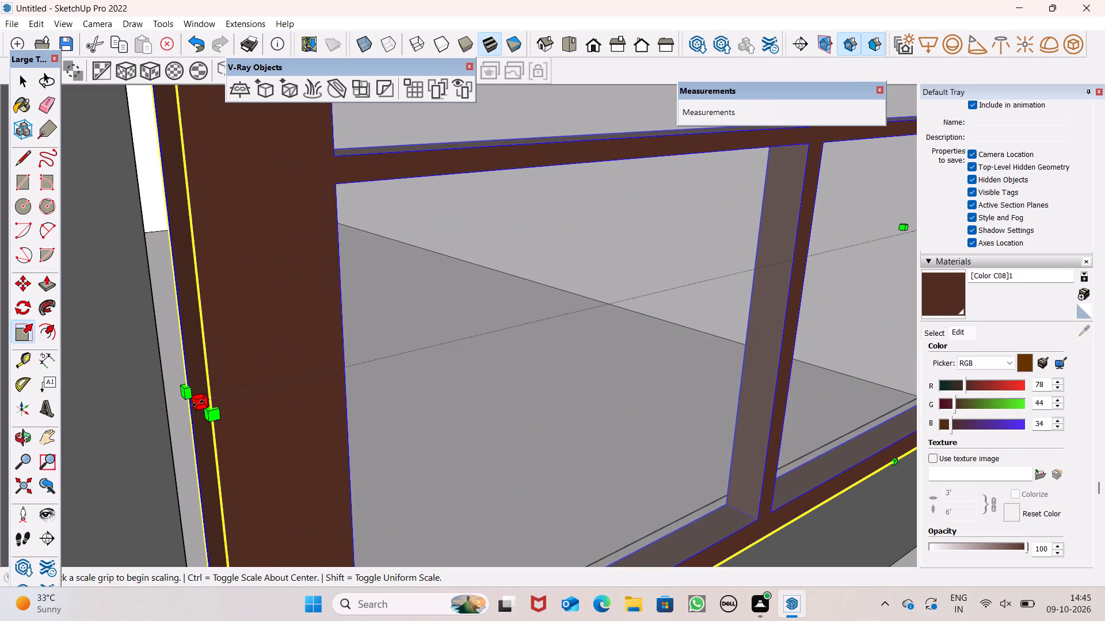
left_click_drag(197, 404, 173, 418)
scroll(338, 354, "down", 3)
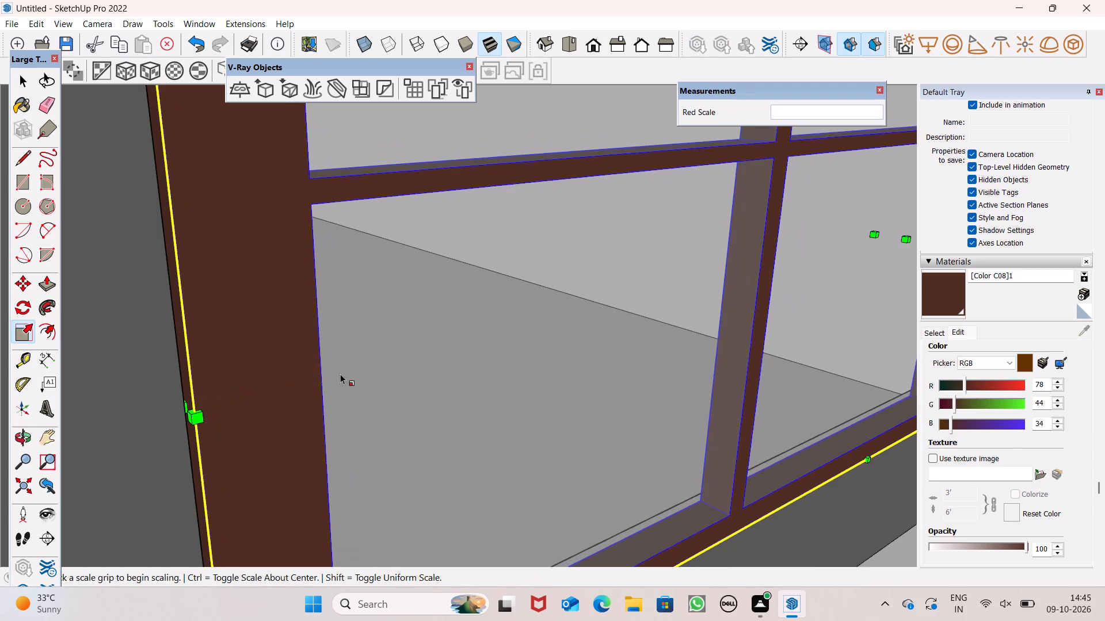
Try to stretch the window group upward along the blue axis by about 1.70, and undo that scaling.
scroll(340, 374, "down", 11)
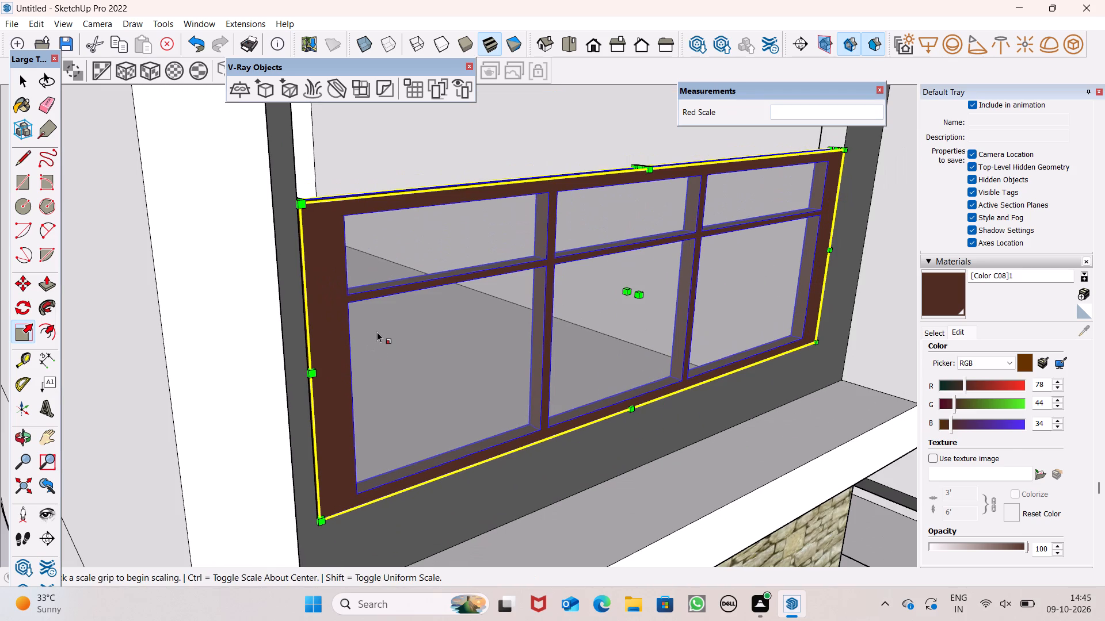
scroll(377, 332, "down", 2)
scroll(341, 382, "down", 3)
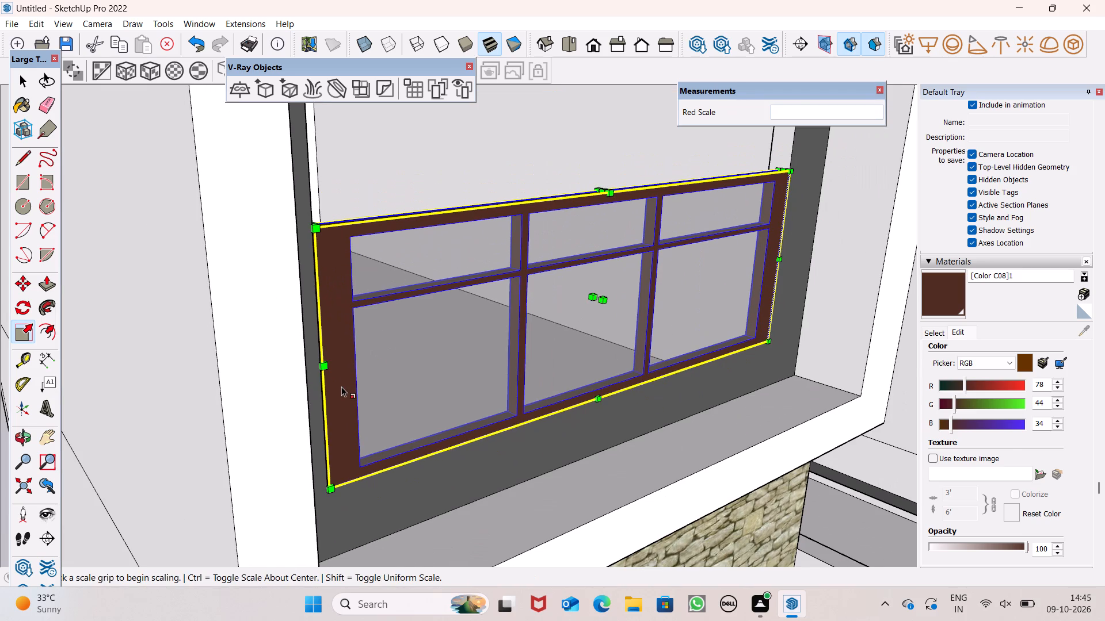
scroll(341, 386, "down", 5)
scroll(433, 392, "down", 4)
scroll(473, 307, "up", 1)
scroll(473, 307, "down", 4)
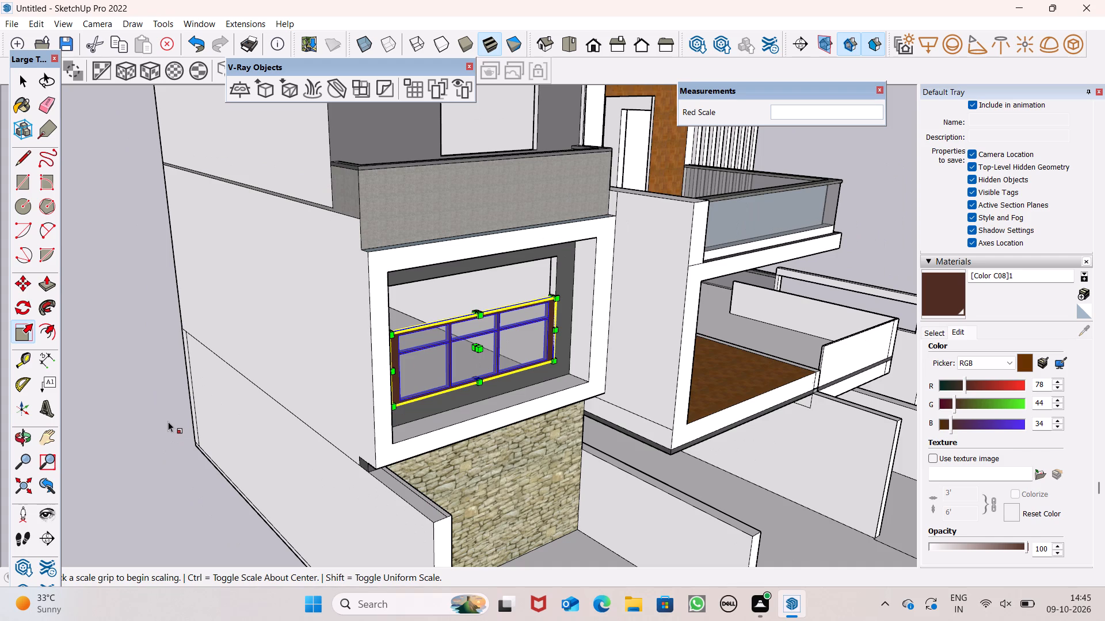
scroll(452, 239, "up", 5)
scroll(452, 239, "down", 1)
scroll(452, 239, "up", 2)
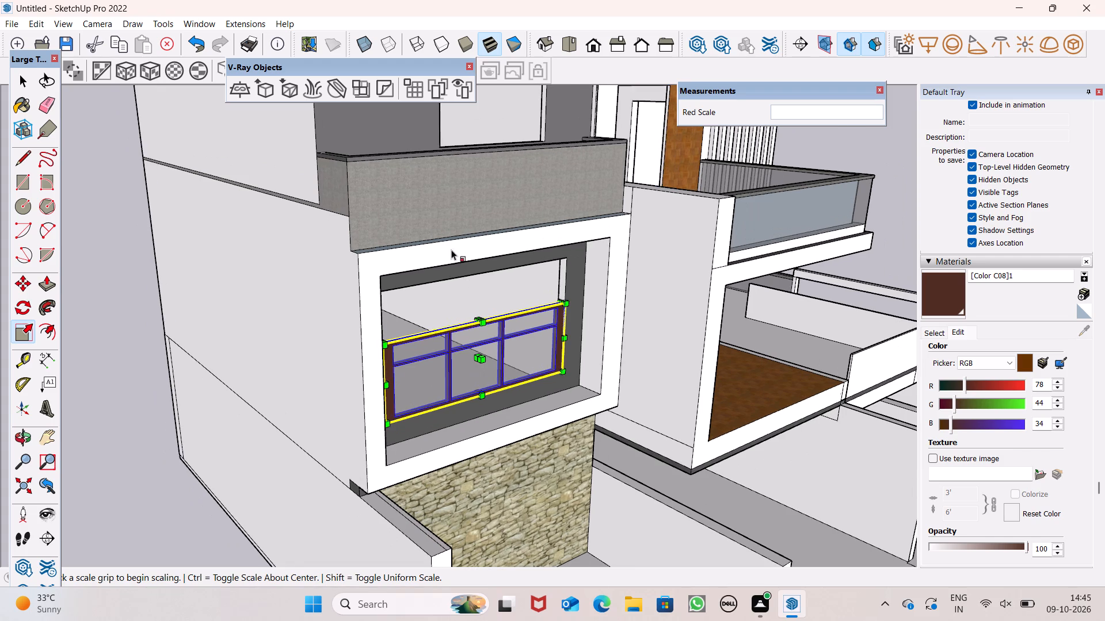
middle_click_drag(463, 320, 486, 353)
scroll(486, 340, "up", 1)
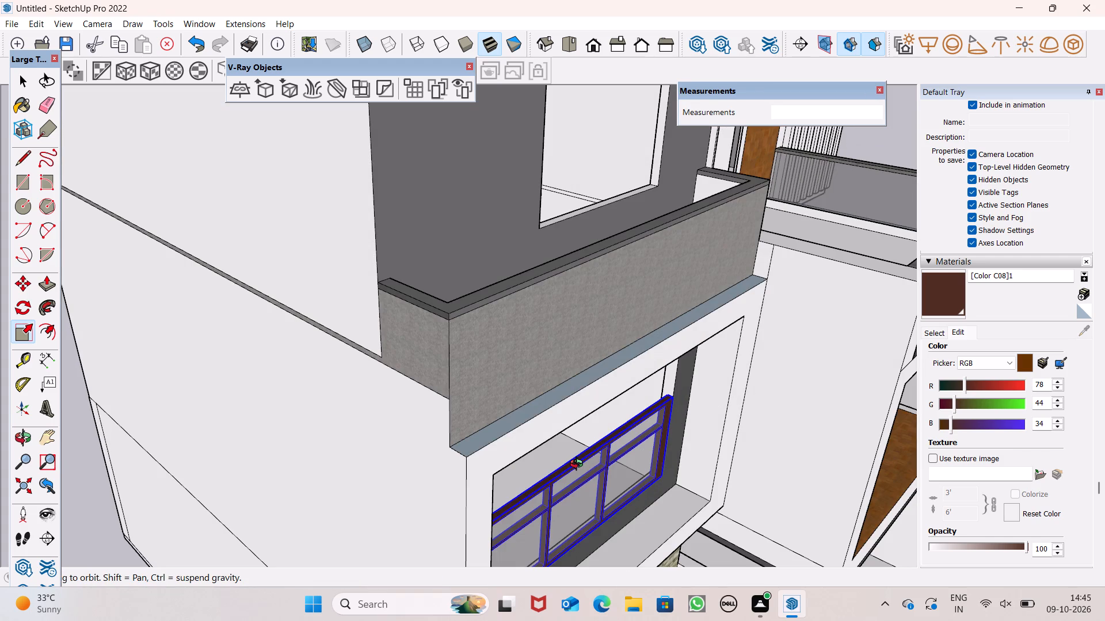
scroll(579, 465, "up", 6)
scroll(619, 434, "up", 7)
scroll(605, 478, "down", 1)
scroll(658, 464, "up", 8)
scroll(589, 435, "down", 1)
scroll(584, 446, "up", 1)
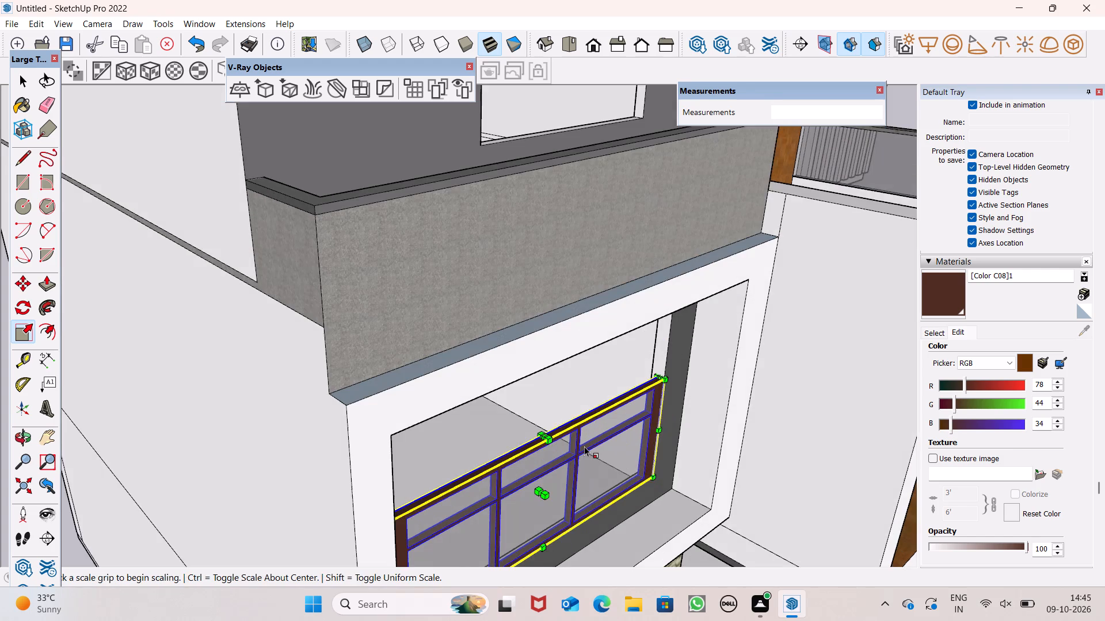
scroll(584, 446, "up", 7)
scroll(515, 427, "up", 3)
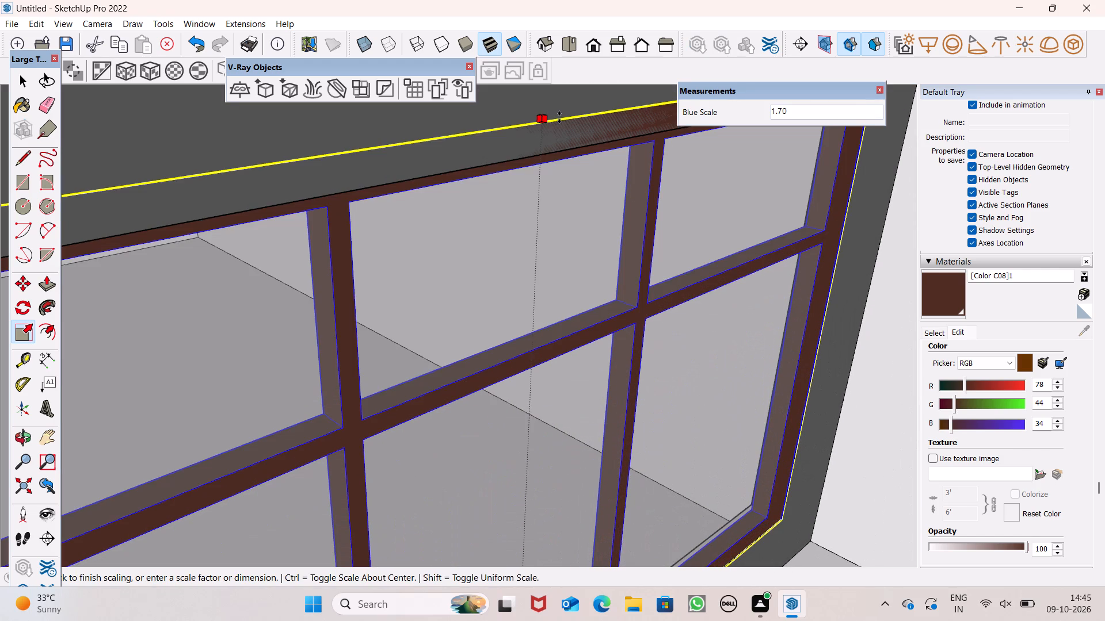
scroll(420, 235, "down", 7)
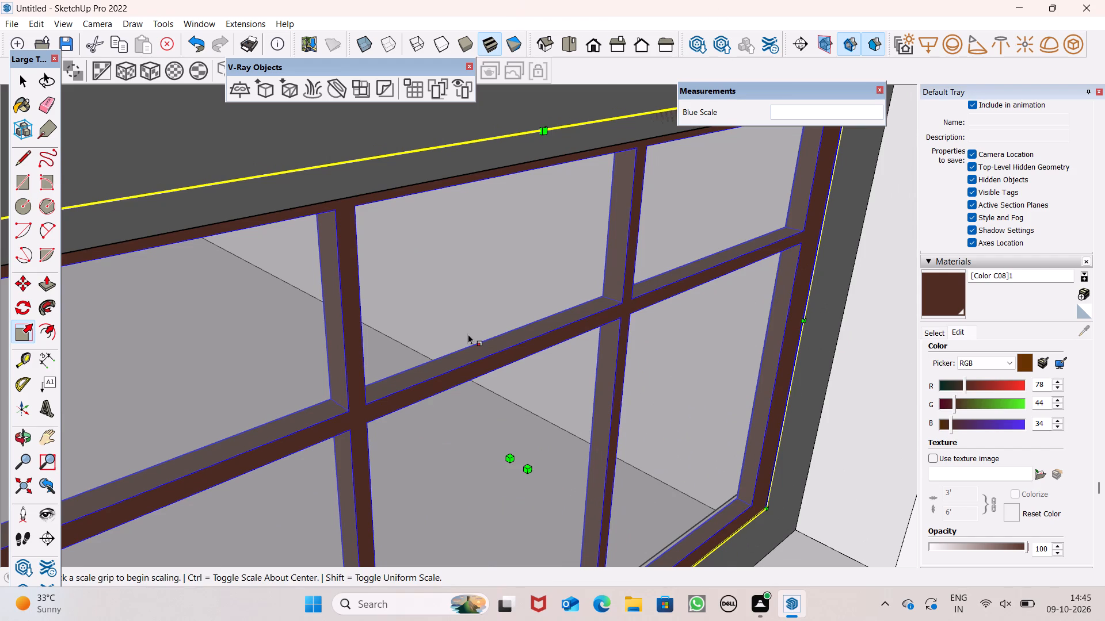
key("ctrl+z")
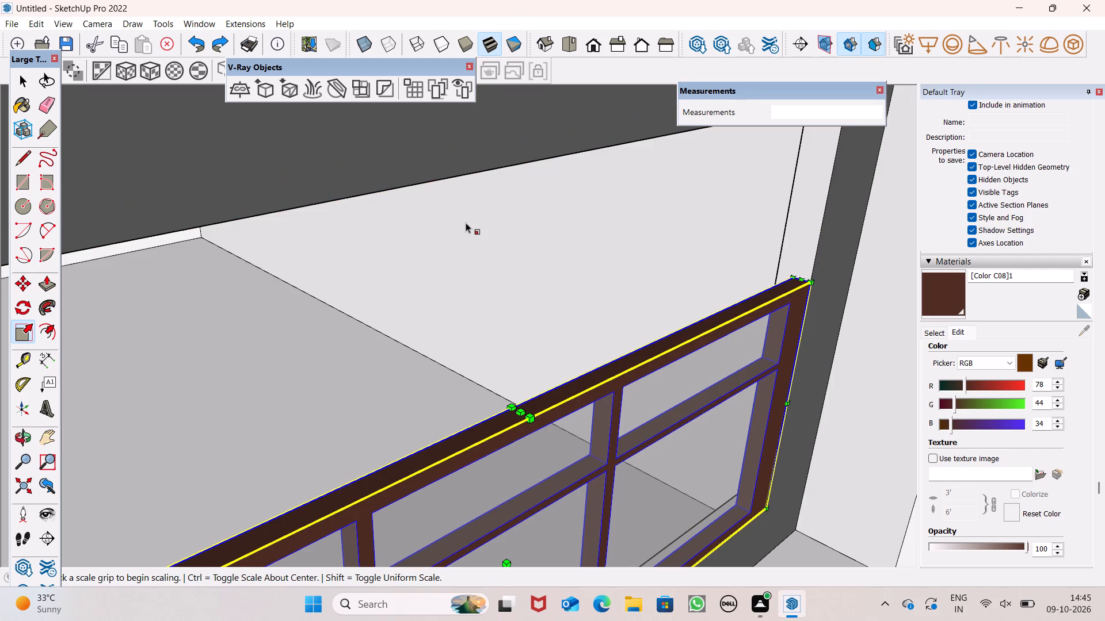
Scale the window group's height from its top edge by about 1.64 to meet the opening's upper edge, and deselect it.
scroll(468, 222, "down", 3)
scroll(501, 308, "up", 1)
scroll(501, 308, "down", 1)
scroll(501, 308, "up", 5)
scroll(508, 327, "down", 4)
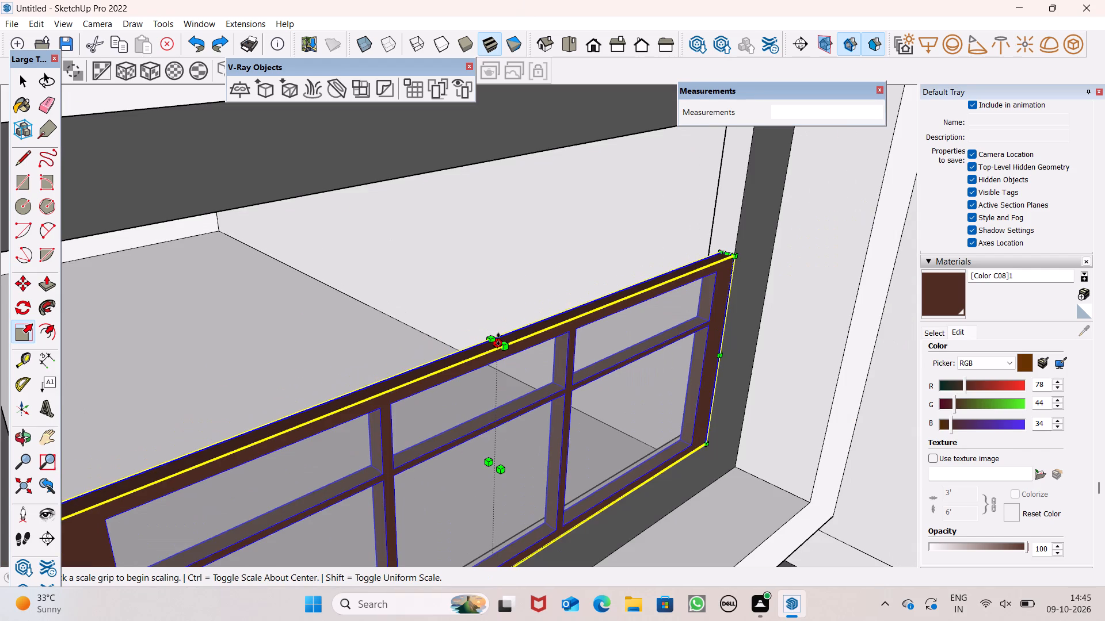
left_click_drag(497, 338, 477, 172)
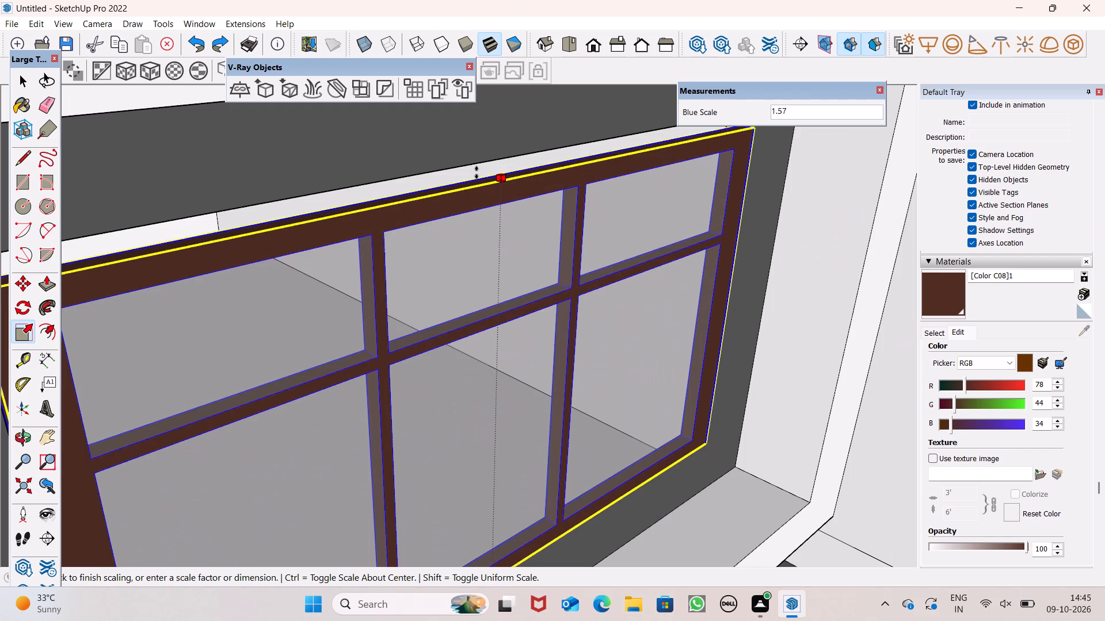
left_click_drag(477, 172, 473, 159)
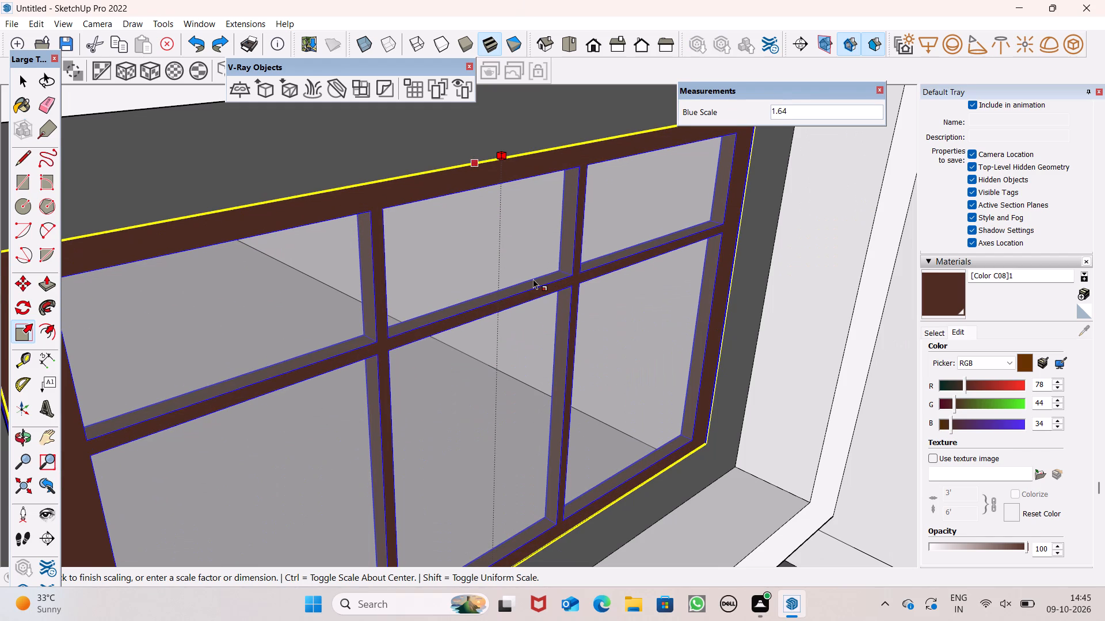
key("space")
scroll(539, 297, "down", 3)
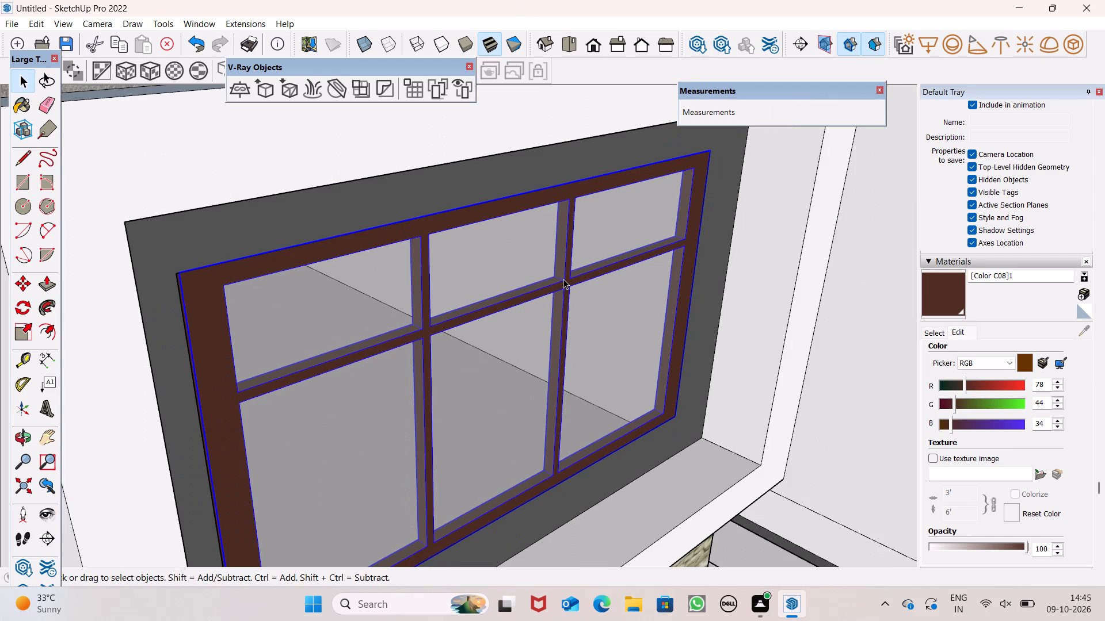
scroll(481, 273, "down", 11)
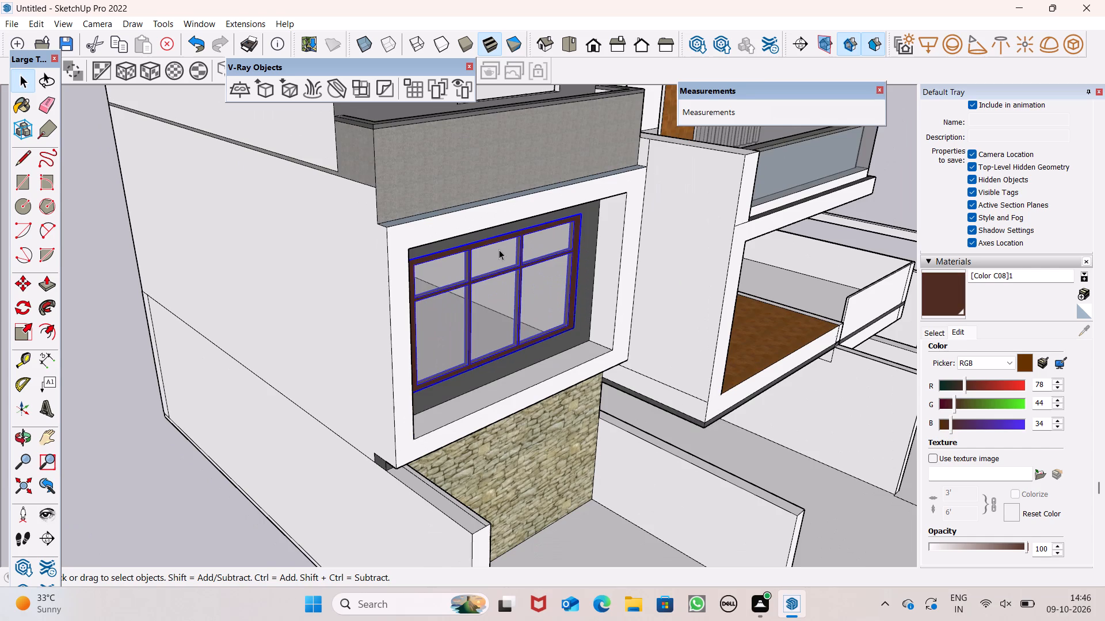
scroll(499, 250, "down", 3)
middle_click_drag(506, 345, 333, 317)
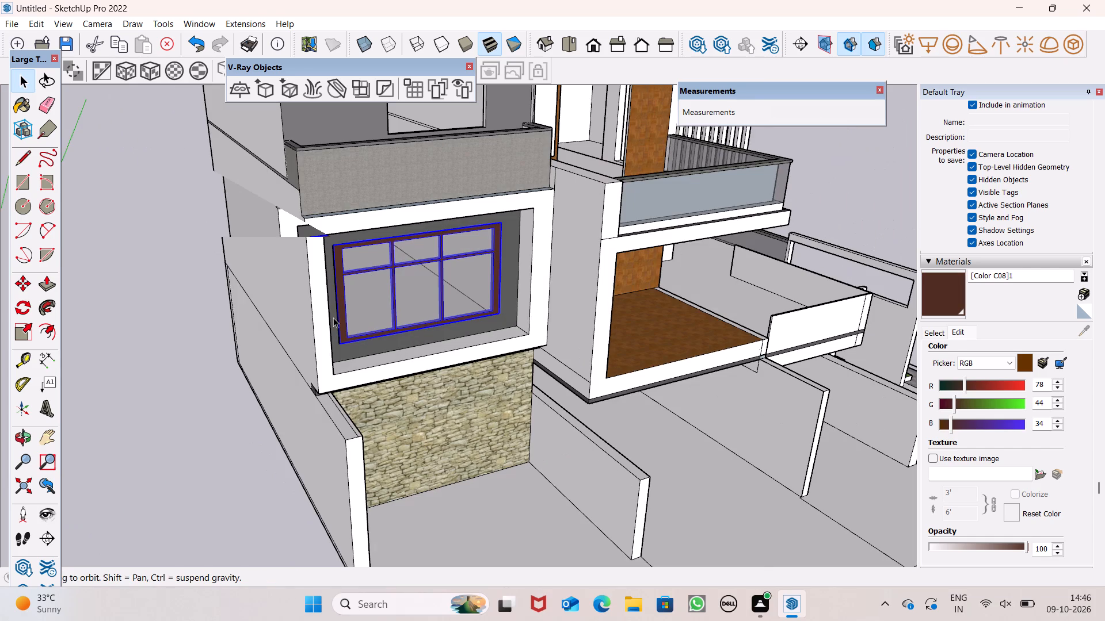
key("space")
left_click(178, 295)
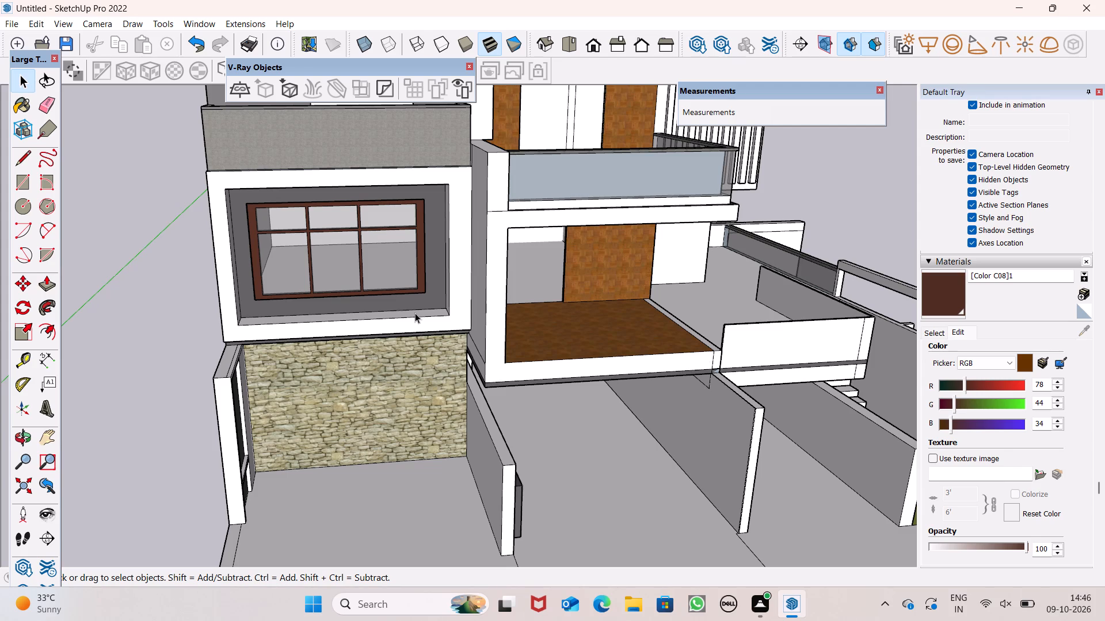
Copy the fitted window group from its lower corner about 21' 6" to the front of the adjacent wood-floored room.
scroll(415, 313, "up", 4)
left_click(425, 286)
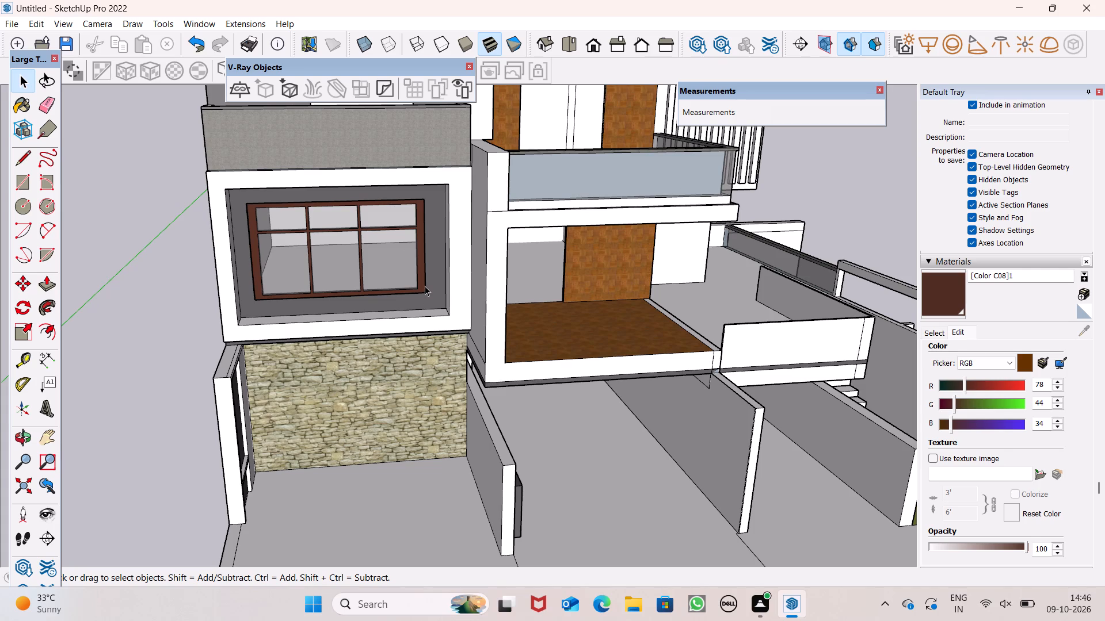
left_click(411, 286)
scroll(411, 286, "down", 2)
scroll(410, 288, "up", 1)
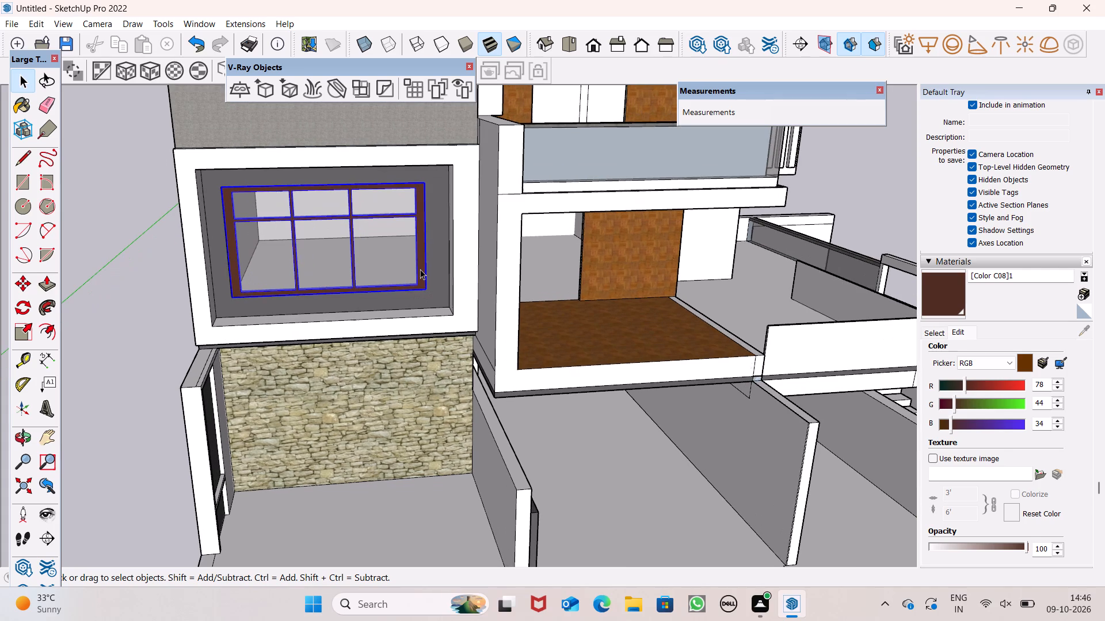
key("m")
key("Return")
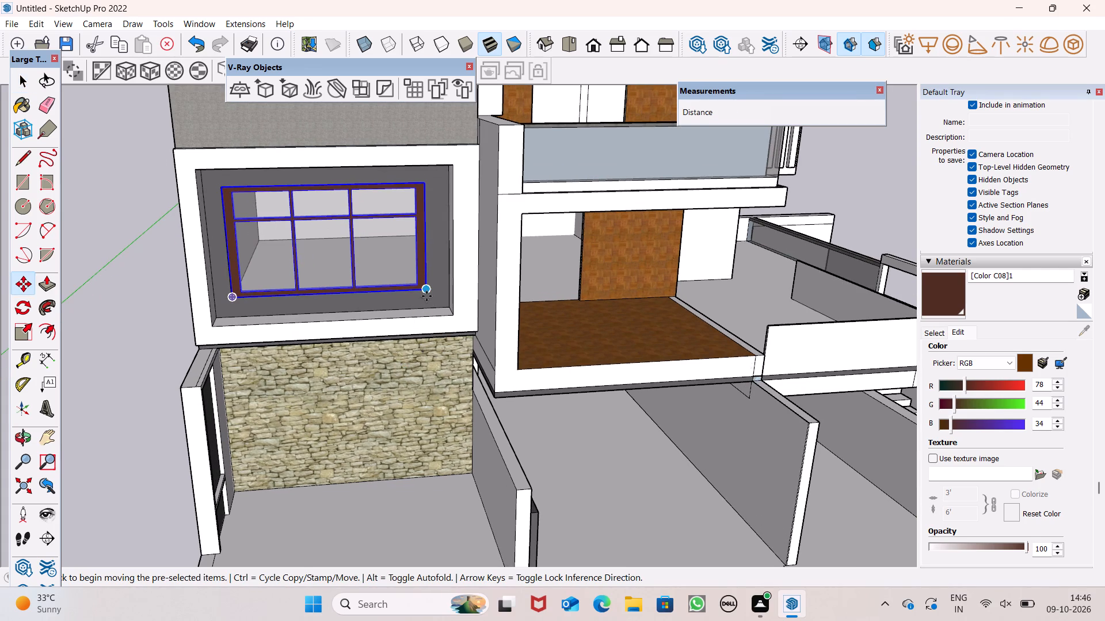
left_click_drag(426, 296, 797, 408)
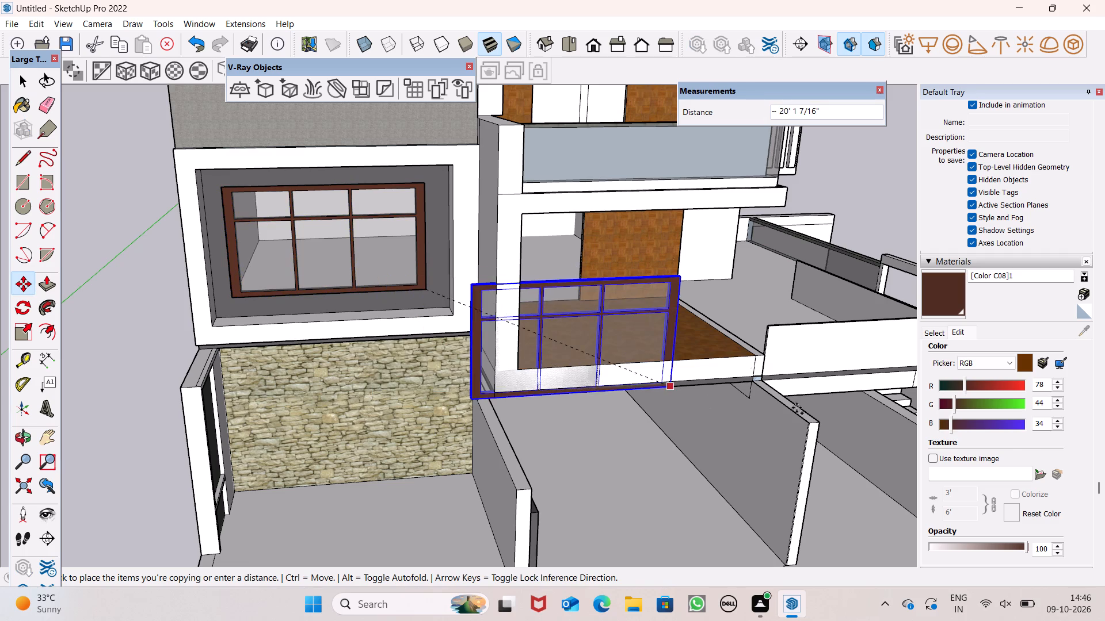
left_click_drag(797, 408, 791, 358)
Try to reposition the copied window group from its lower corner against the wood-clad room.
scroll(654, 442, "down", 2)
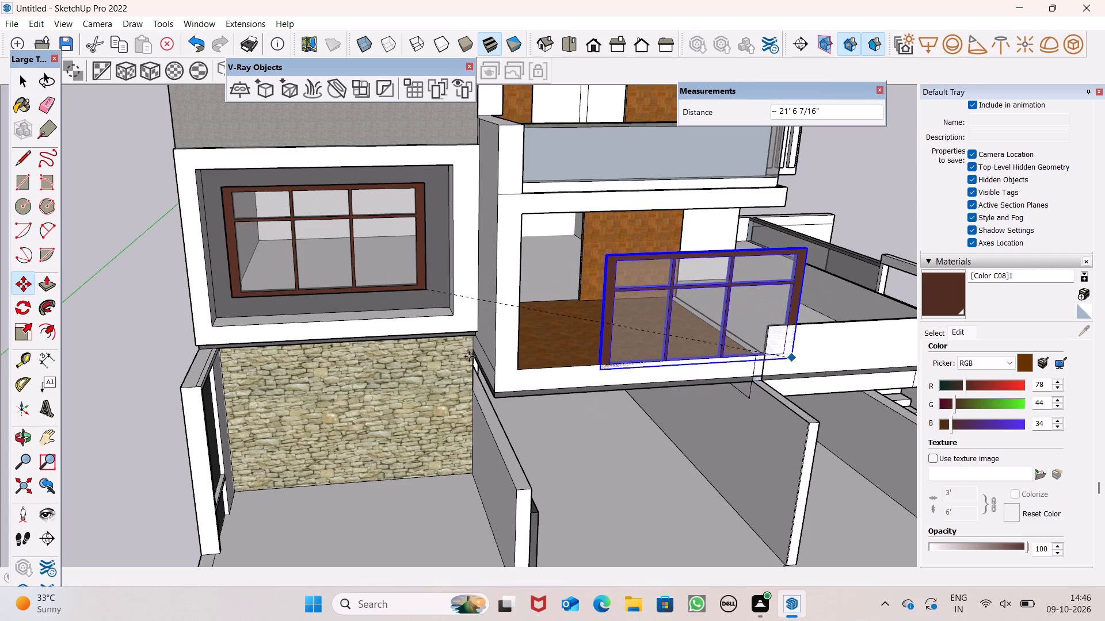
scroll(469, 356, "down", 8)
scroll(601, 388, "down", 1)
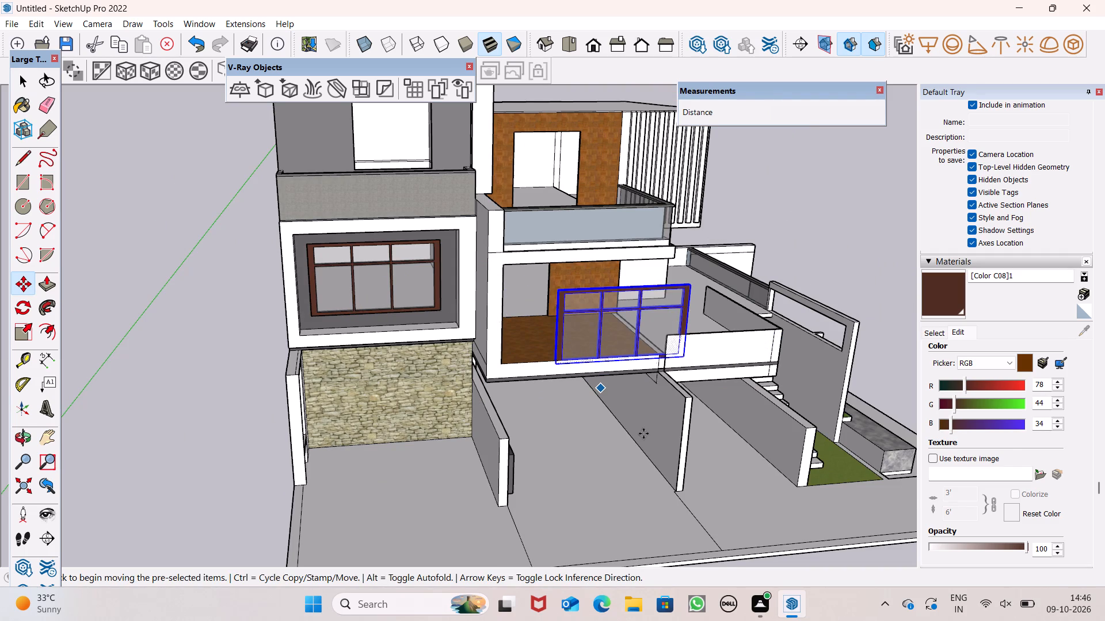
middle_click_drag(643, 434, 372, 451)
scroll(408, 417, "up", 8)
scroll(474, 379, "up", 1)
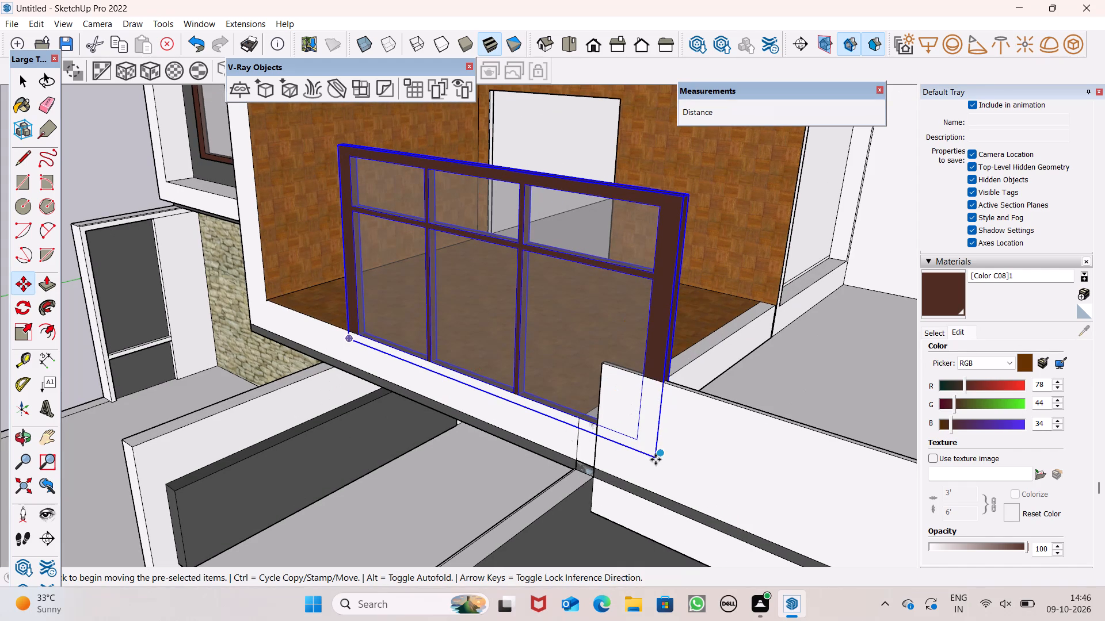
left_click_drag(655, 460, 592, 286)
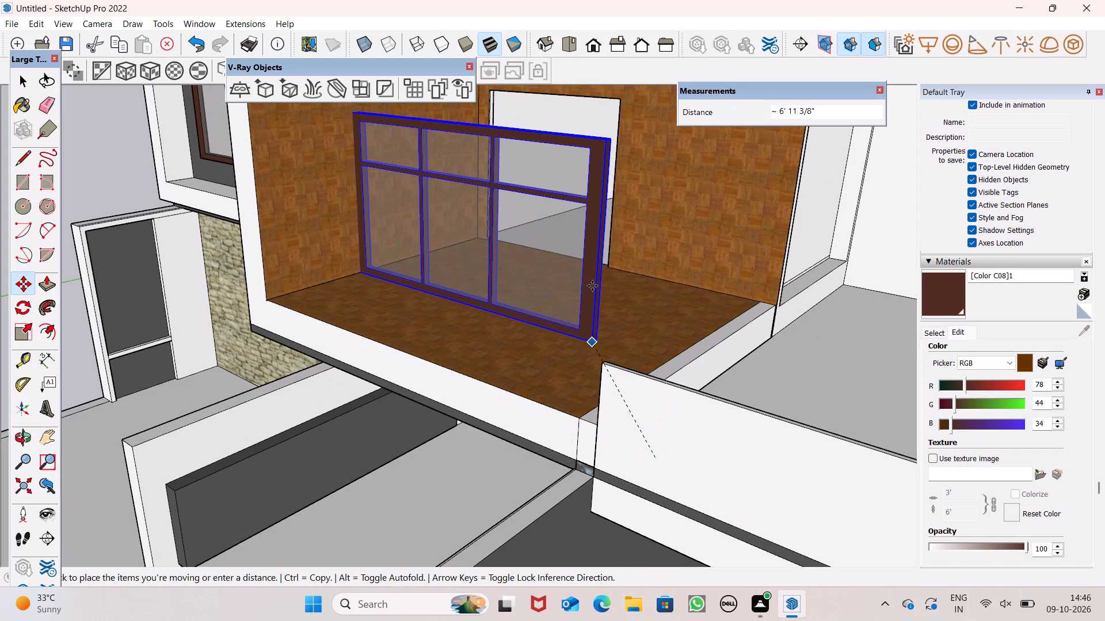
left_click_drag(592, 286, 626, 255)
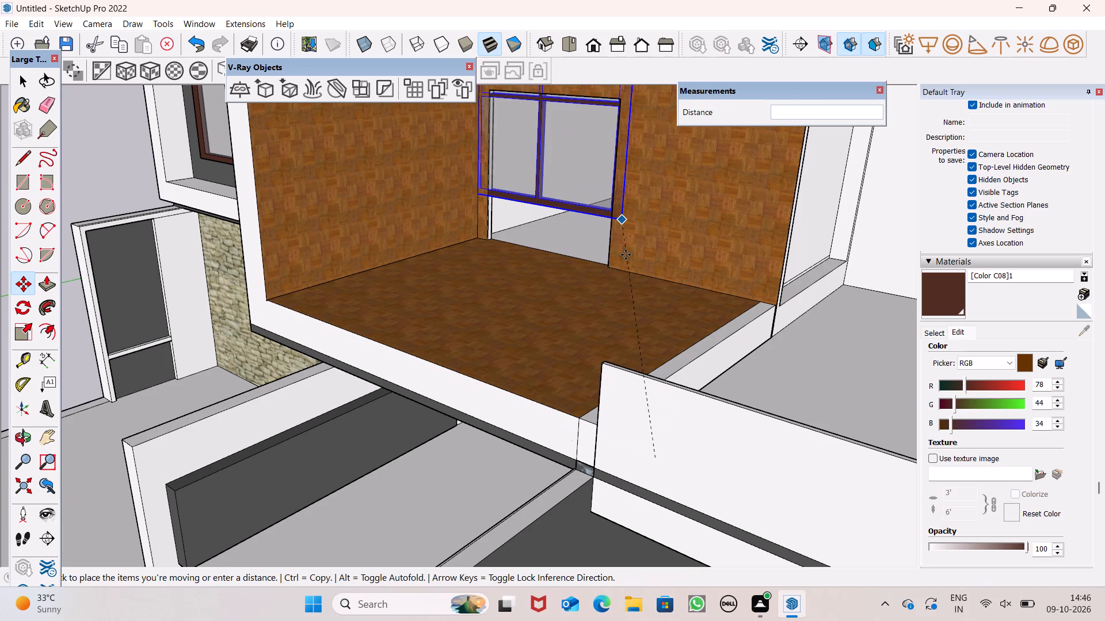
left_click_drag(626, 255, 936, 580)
Move the copied window group from its lower corner about 39' 10" to the empty area outside the side boundary wall.
scroll(150, 262, "down", 5)
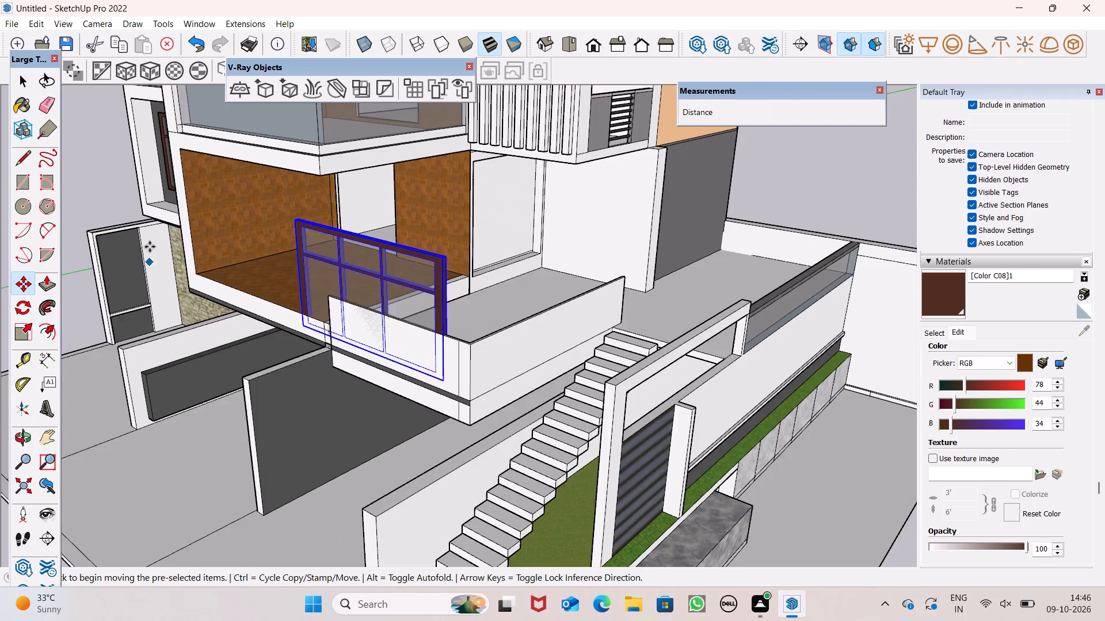
scroll(151, 237, "down", 4)
scroll(151, 237, "up", 1)
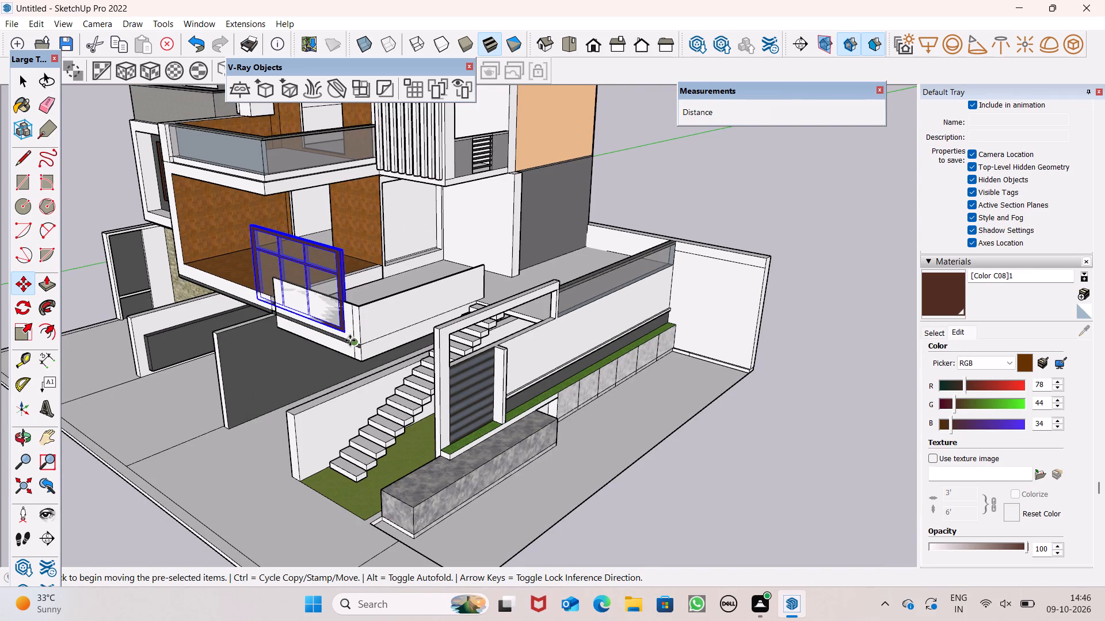
left_click_drag(352, 343, 646, 470)
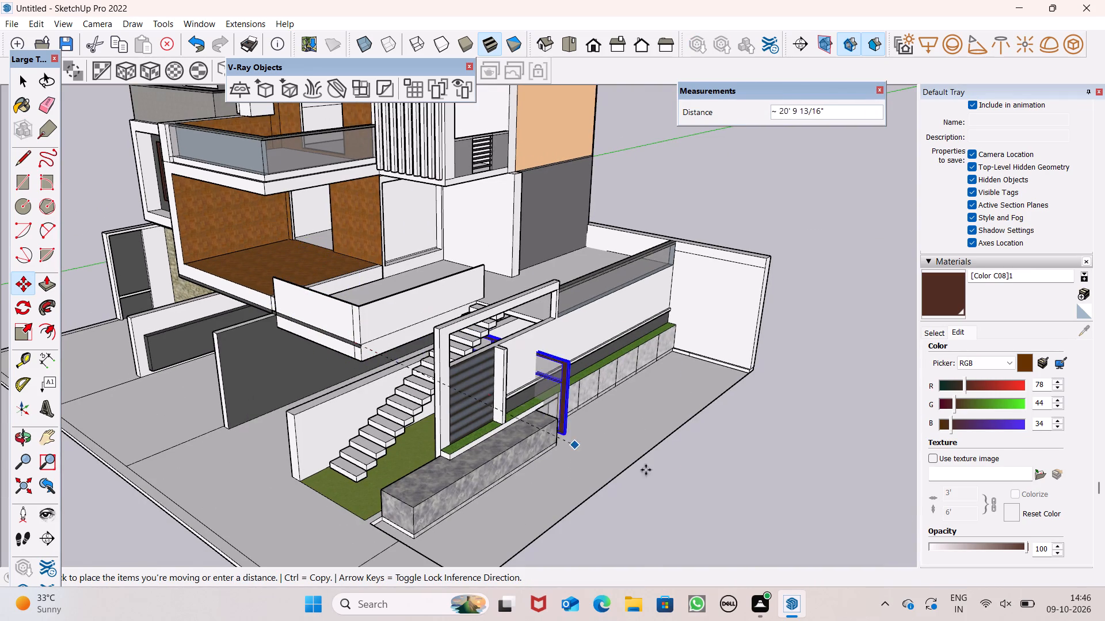
left_click_drag(646, 470, 920, 540)
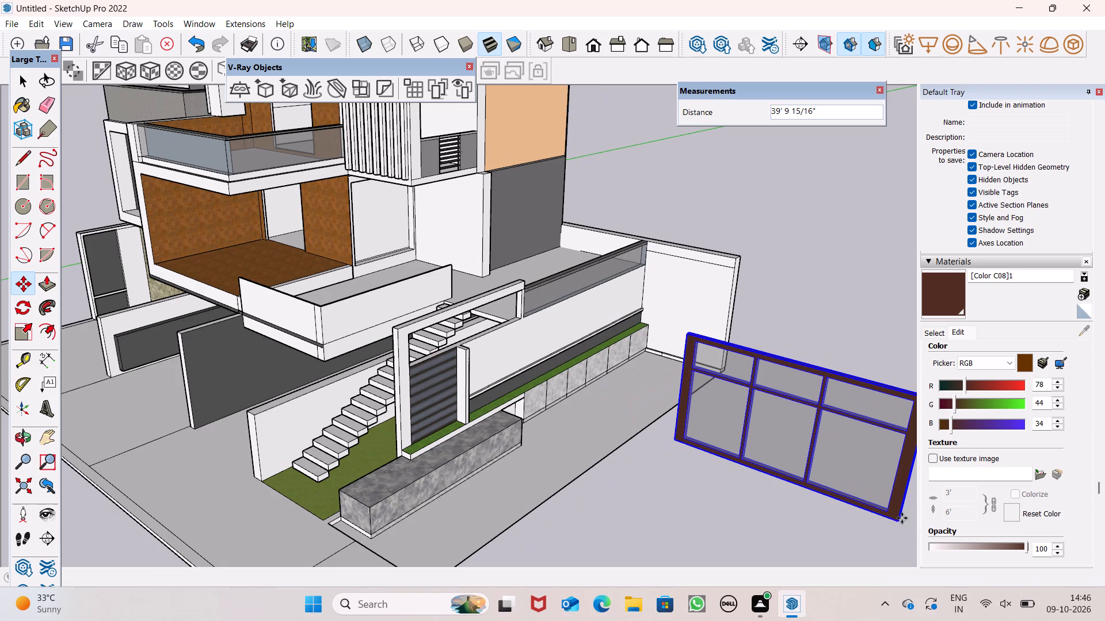
key("space")
Draw a line about 14' 4" long across the wood floor, just inside and parallel to the room's front edge.
scroll(434, 382, "down", 3)
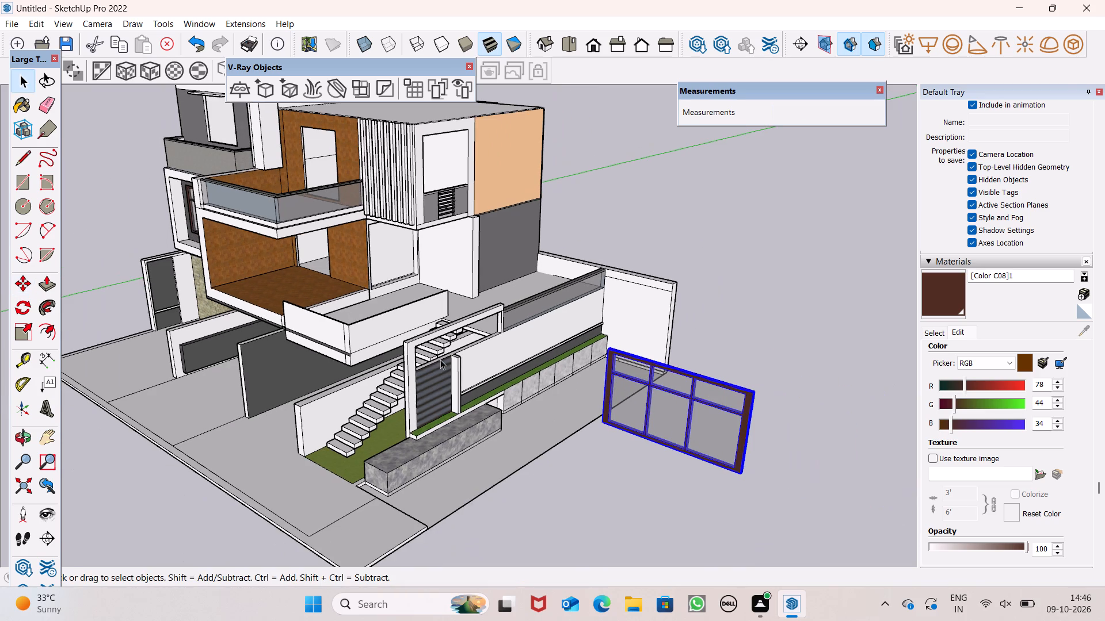
scroll(222, 312, "down", 1)
middle_click_drag(321, 307, 573, 311)
scroll(314, 267, "up", 7)
scroll(315, 317, "up", 1)
middle_click_drag(315, 317, 182, 327)
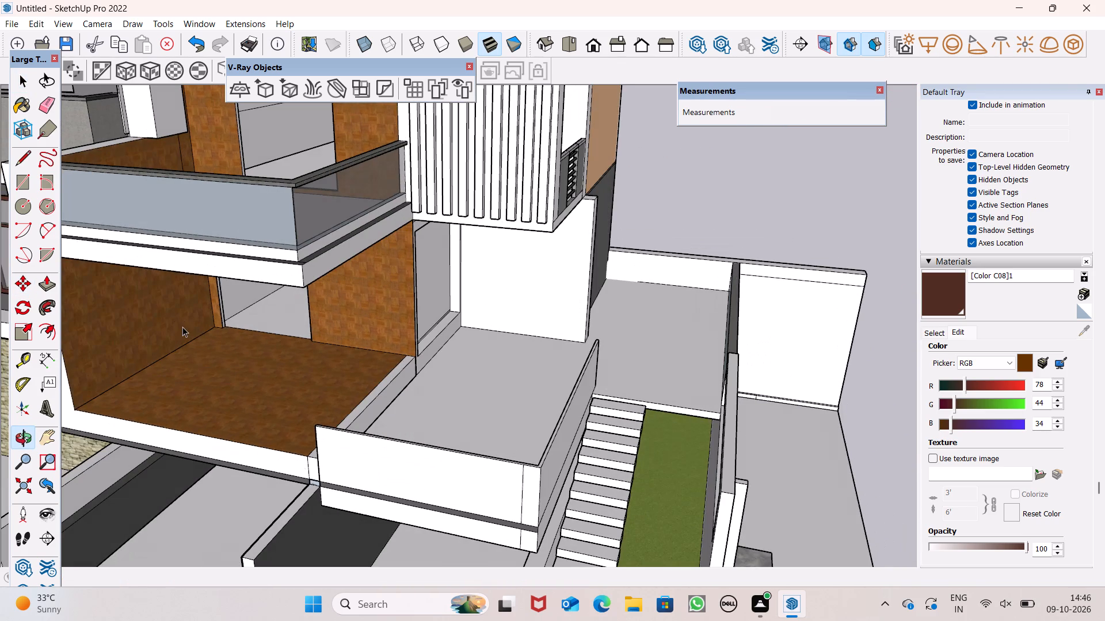
left_click(22, 163)
scroll(89, 396, "down", 1)
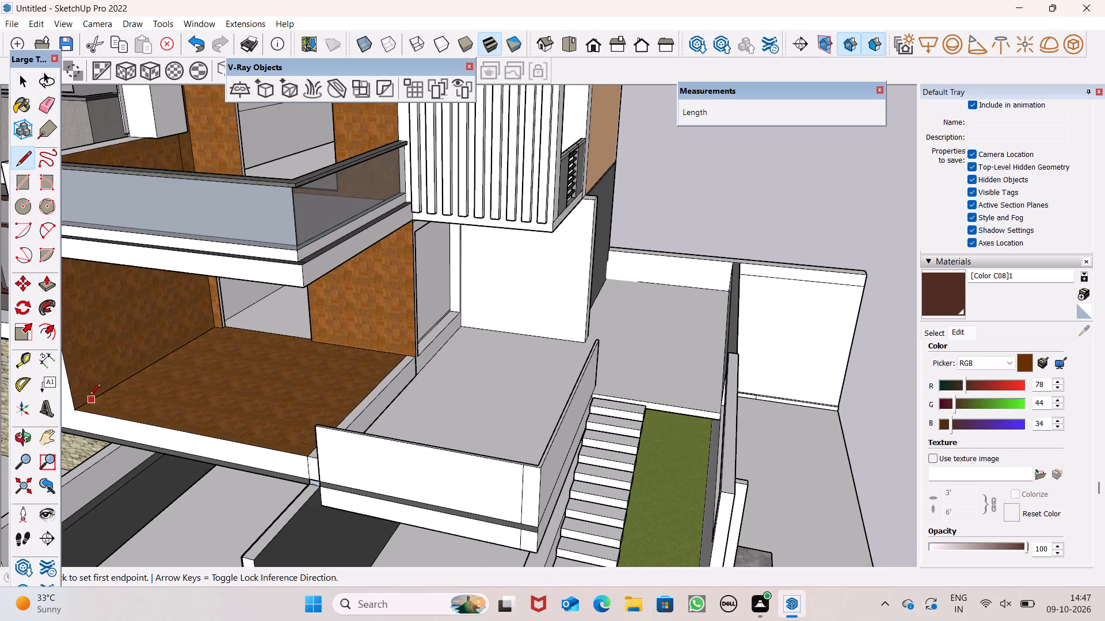
scroll(89, 396, "down", 3)
middle_click_drag(151, 434, 373, 465)
scroll(392, 422, "down", 3)
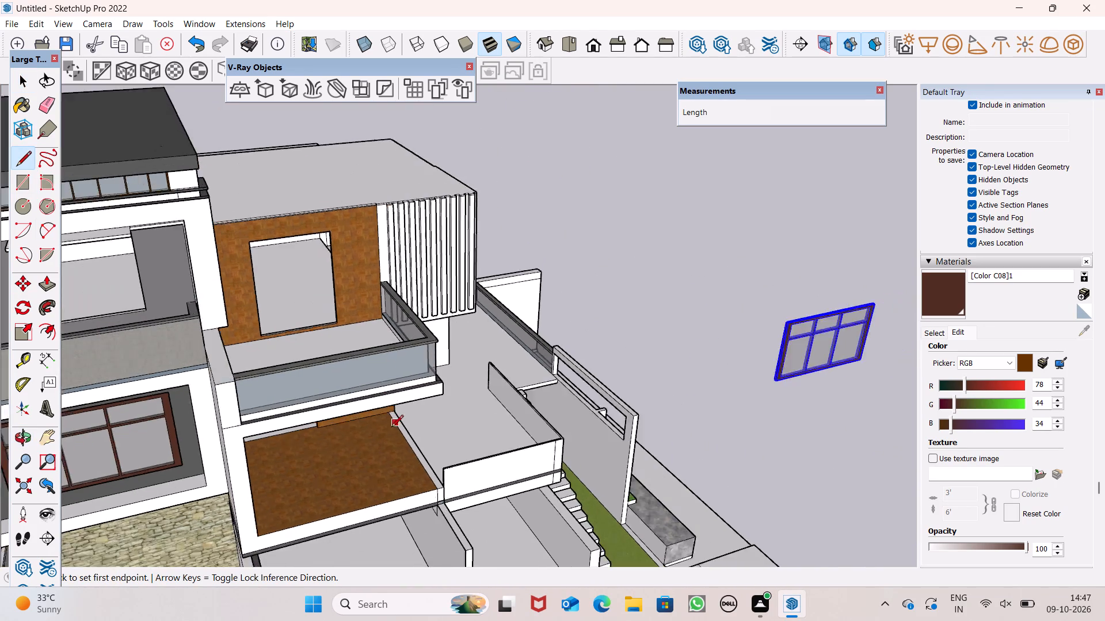
scroll(391, 428, "down", 3)
middle_click_drag(355, 528, 218, 505)
scroll(262, 435, "up", 7)
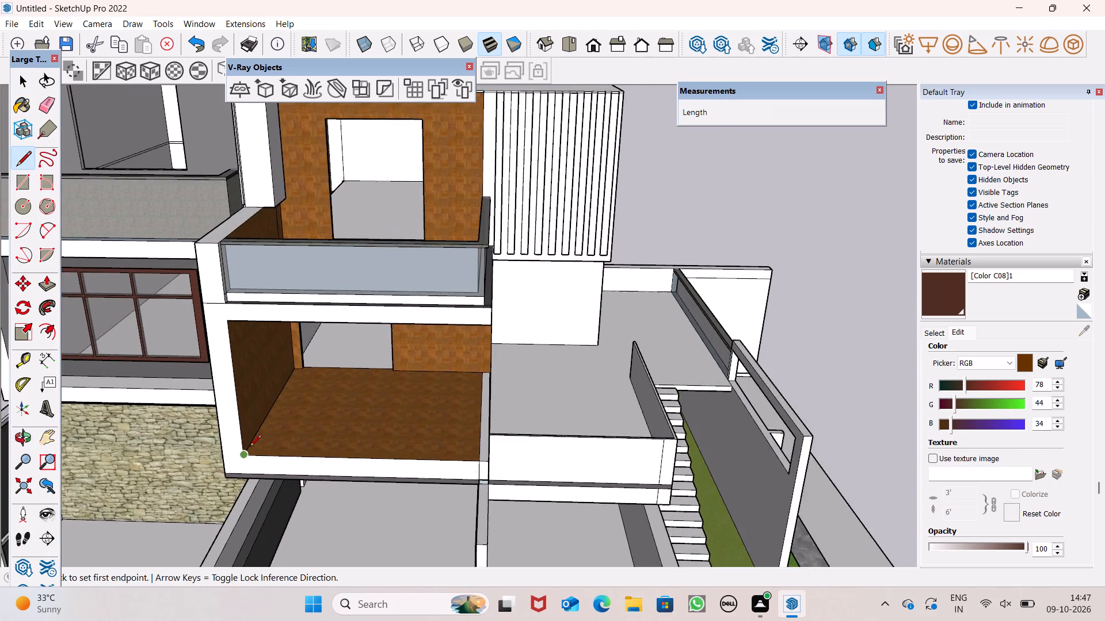
scroll(249, 448, "up", 13)
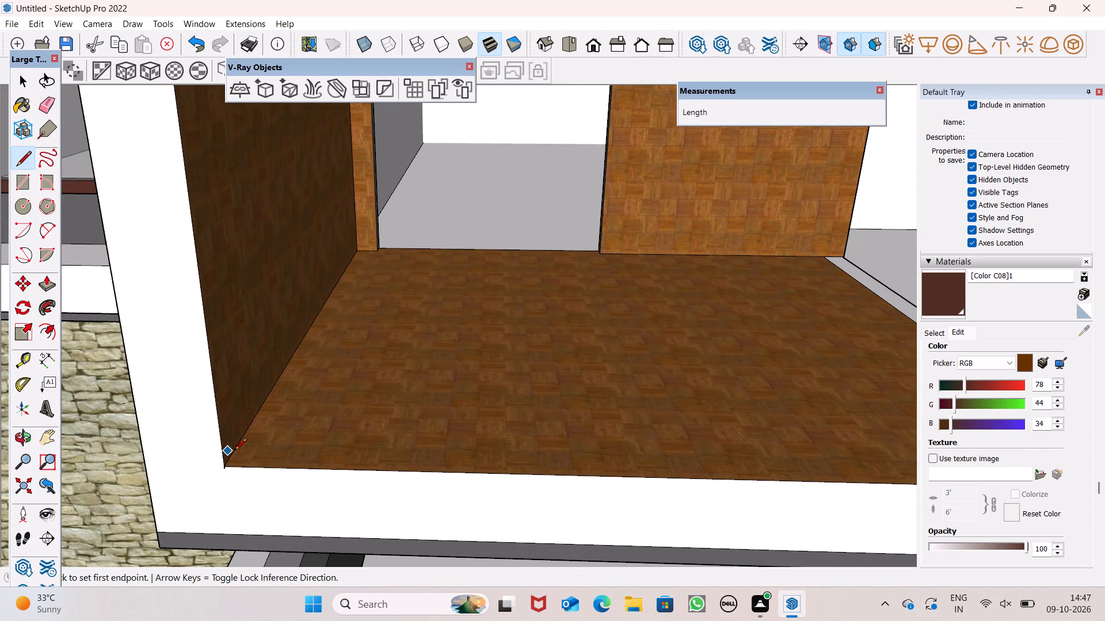
left_click(234, 451)
scroll(386, 441, "down", 7)
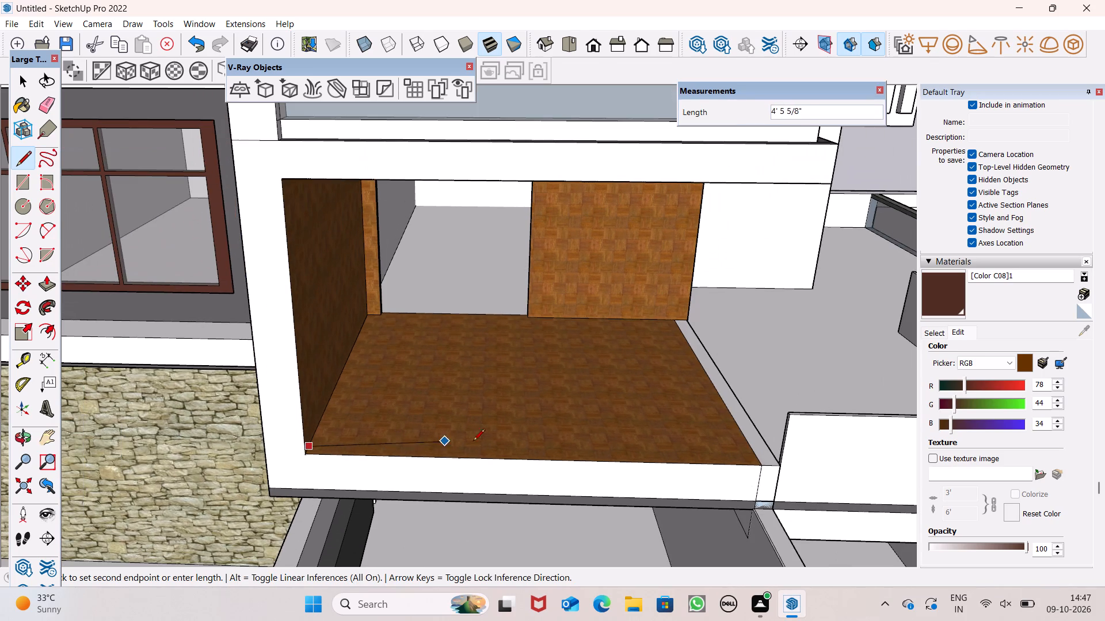
scroll(769, 452, "up", 3)
scroll(768, 451, "down", 1)
scroll(768, 451, "up", 1)
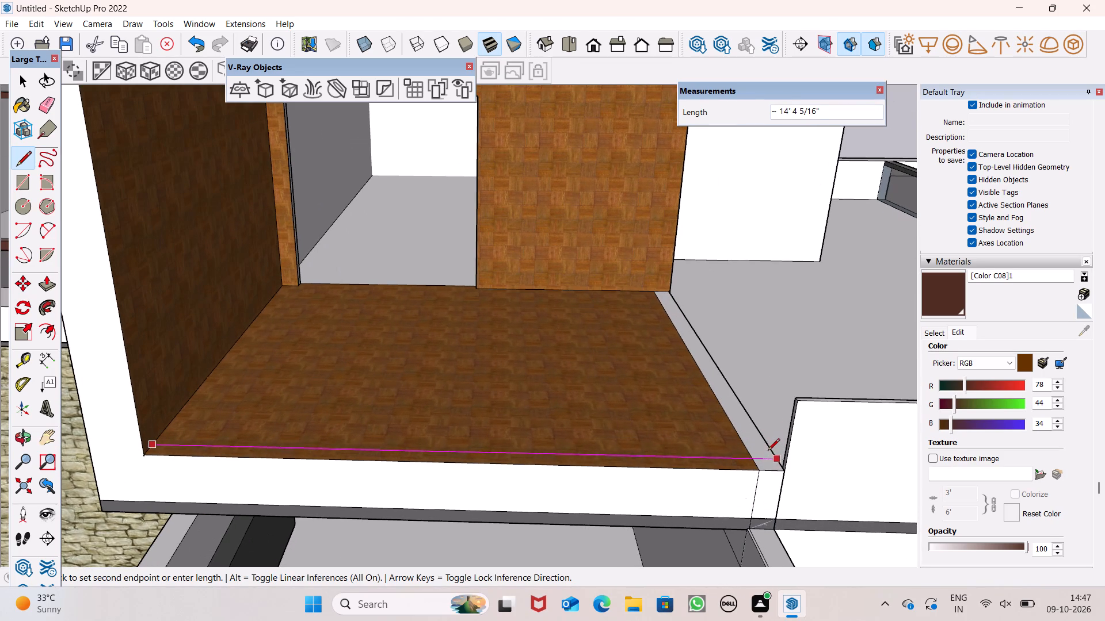
left_click(769, 451)
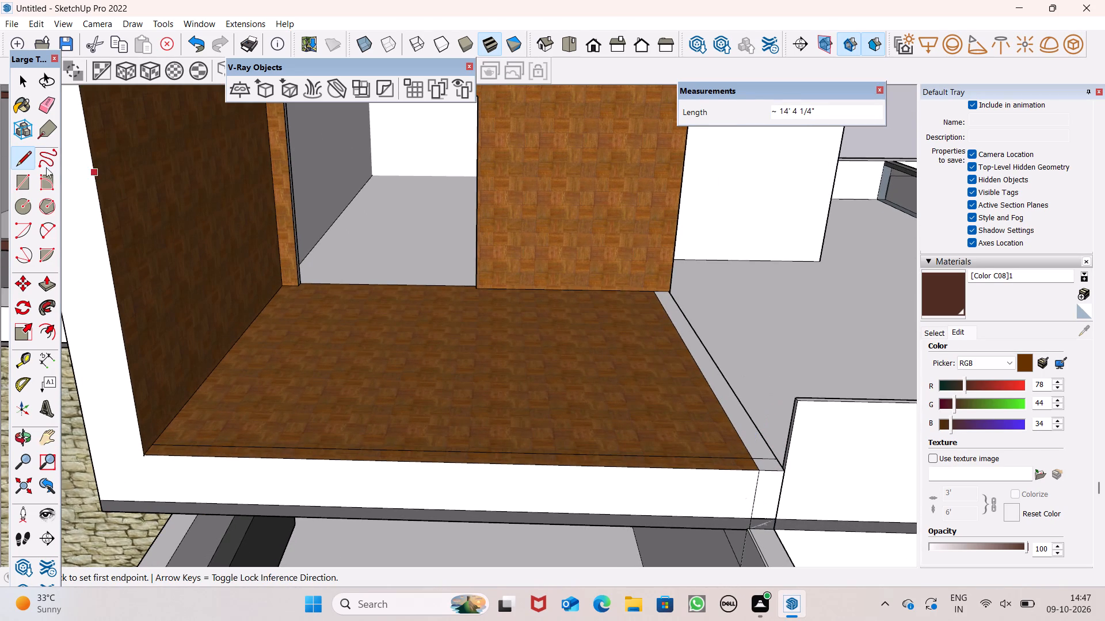
Erase the short edge dividing the narrow front floor strip near its open side end.
left_click(42, 114)
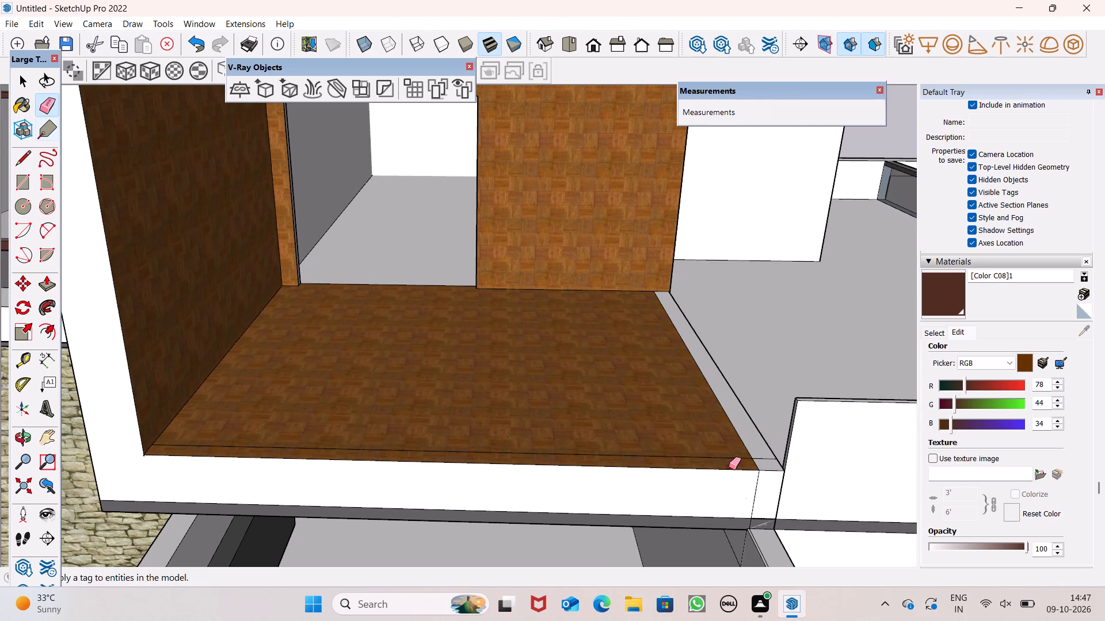
left_click(756, 466)
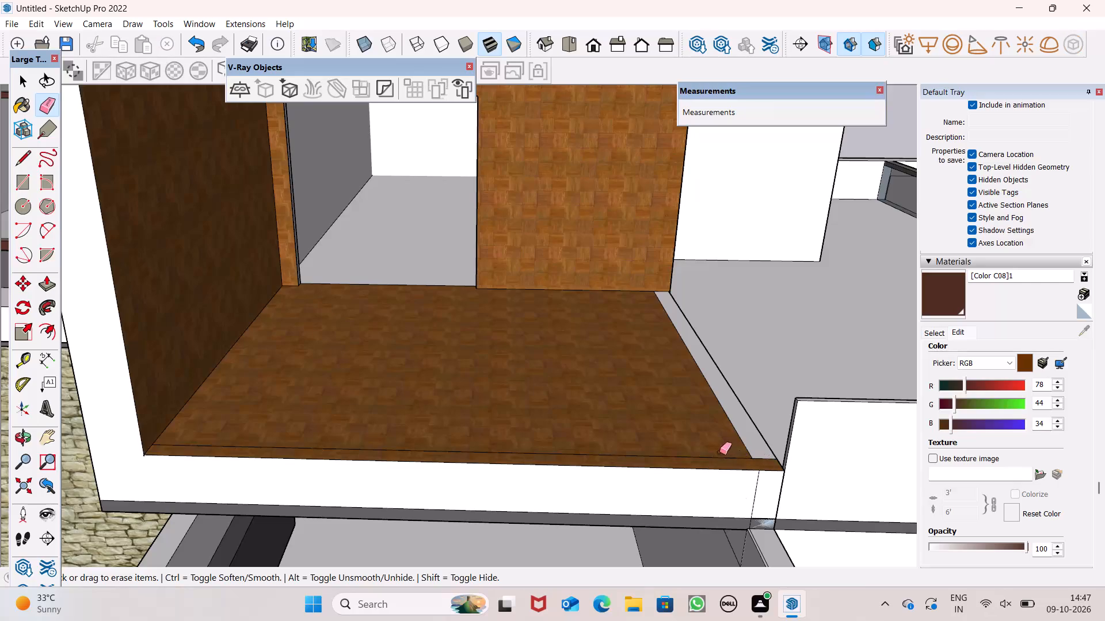
Push/Pull the narrow front floor strip up 3' into a low parapet.
left_click(47, 285)
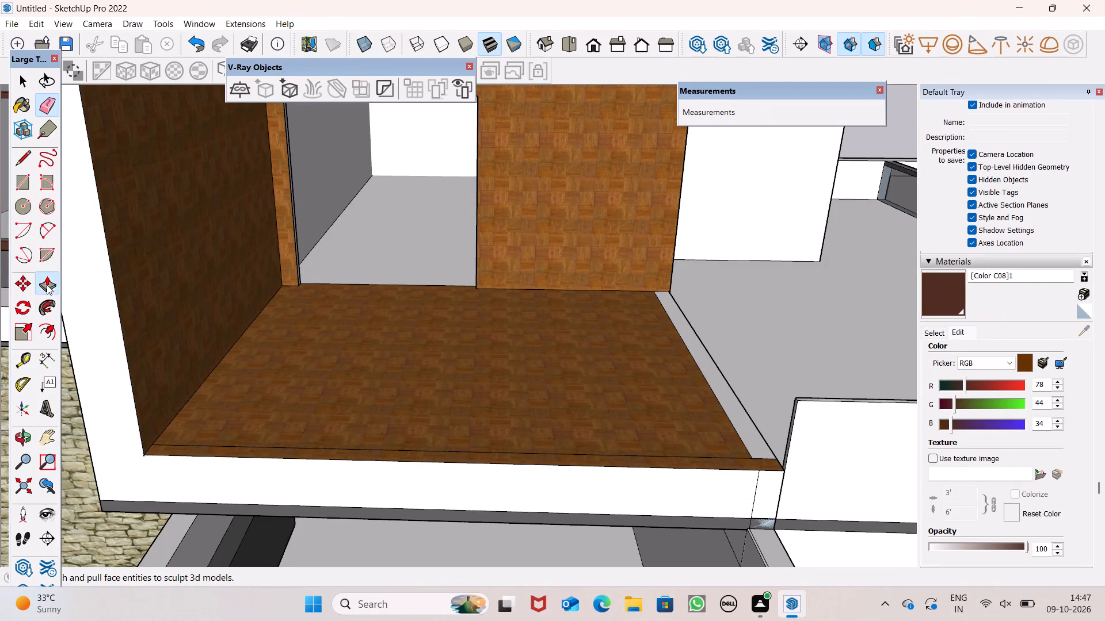
left_click_drag(218, 448, 214, 409)
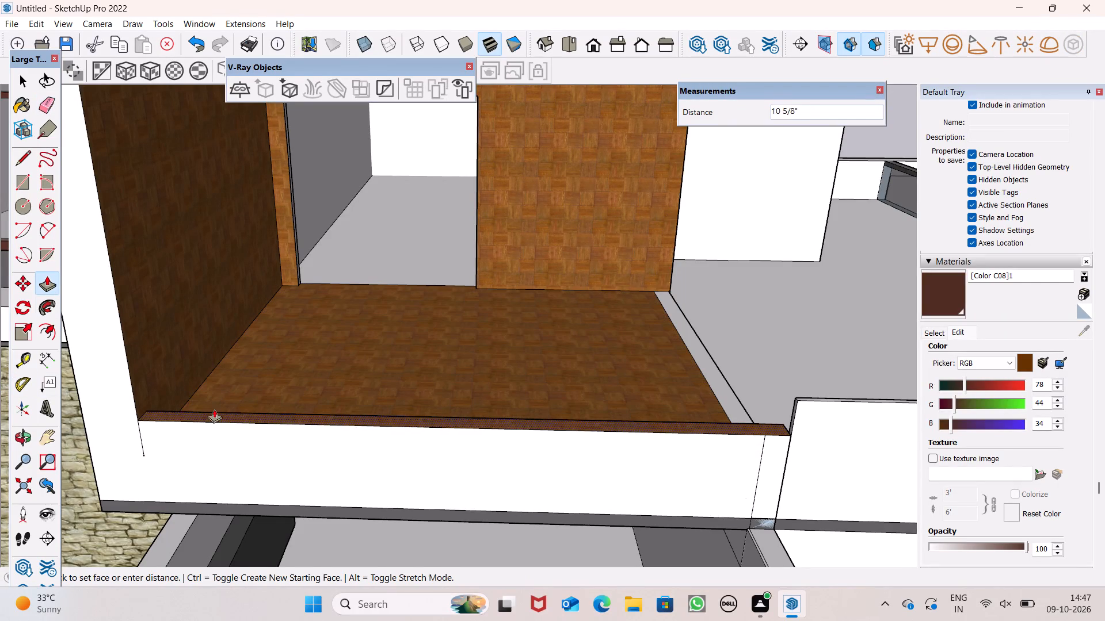
left_click_drag(214, 409, 212, 369)
type("3'")
key("Return")
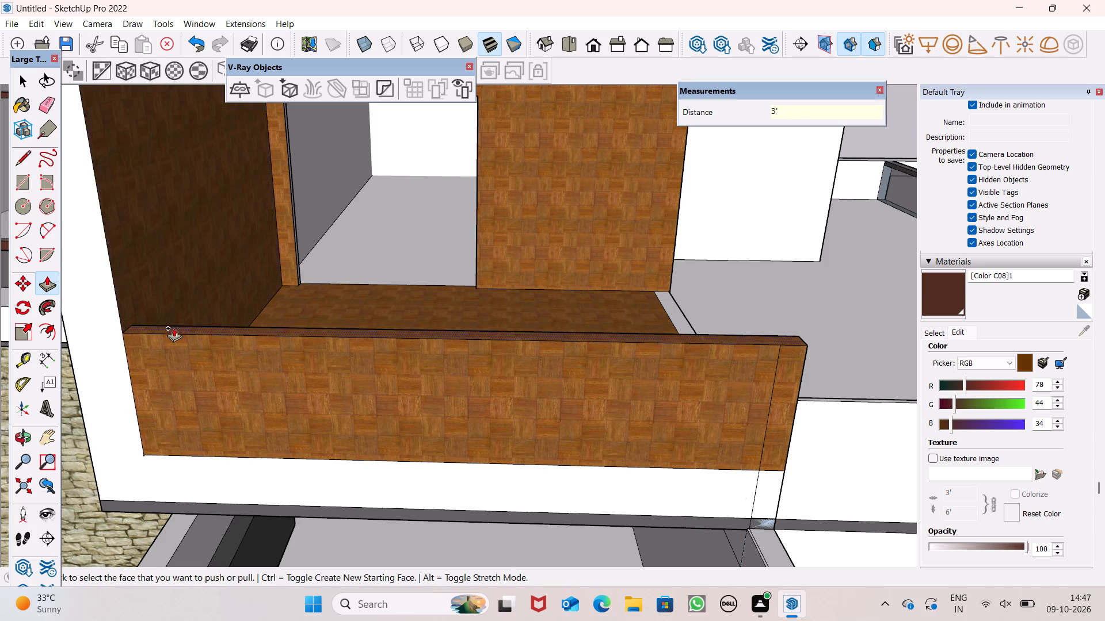
Push/Pull the parapet's top face up 2" as a separate cap band.
left_click_drag(173, 328, 173, 322)
key("2")
key("shift+quotedbl")
key("Return")
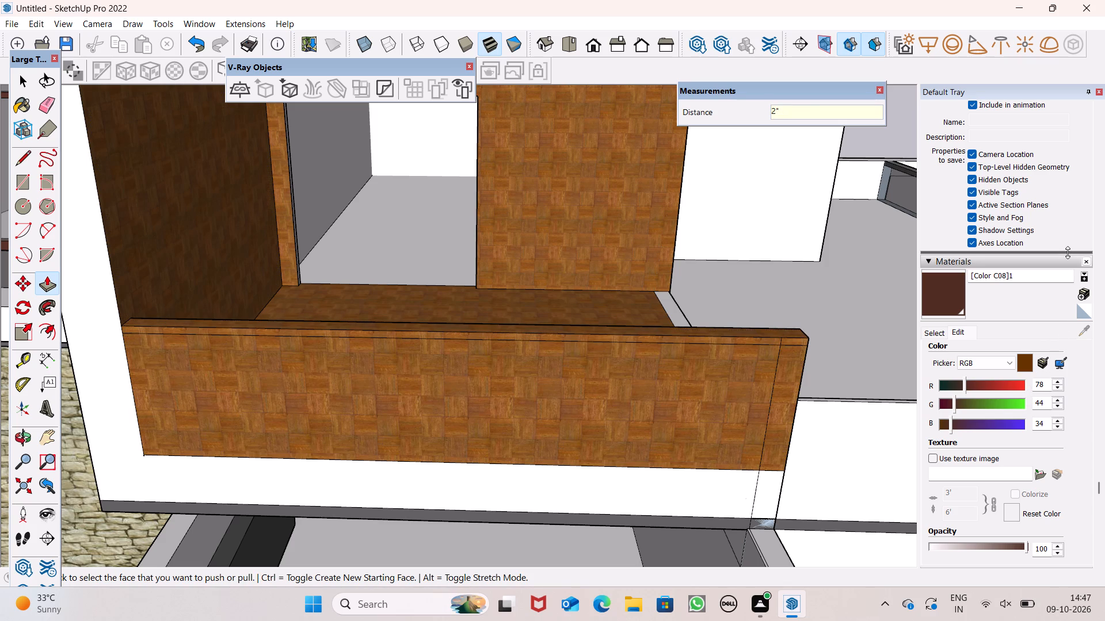
Paint both outer face sections of the parapet below its cap with Translucent Glass Gray from Glass and Mirrors.
left_click(932, 335)
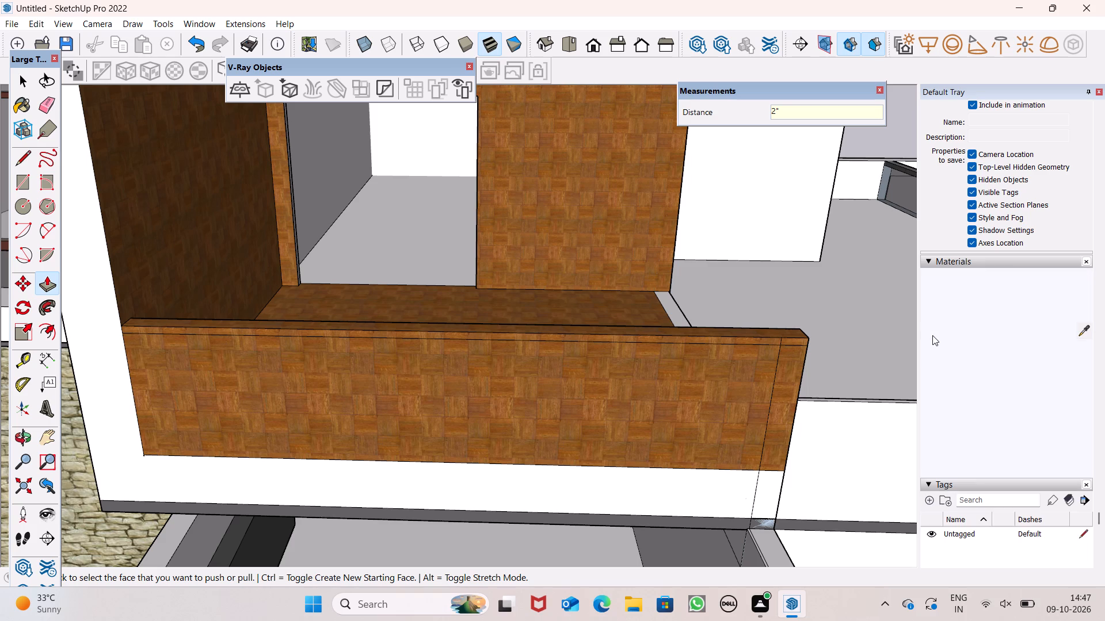
left_click(1061, 352)
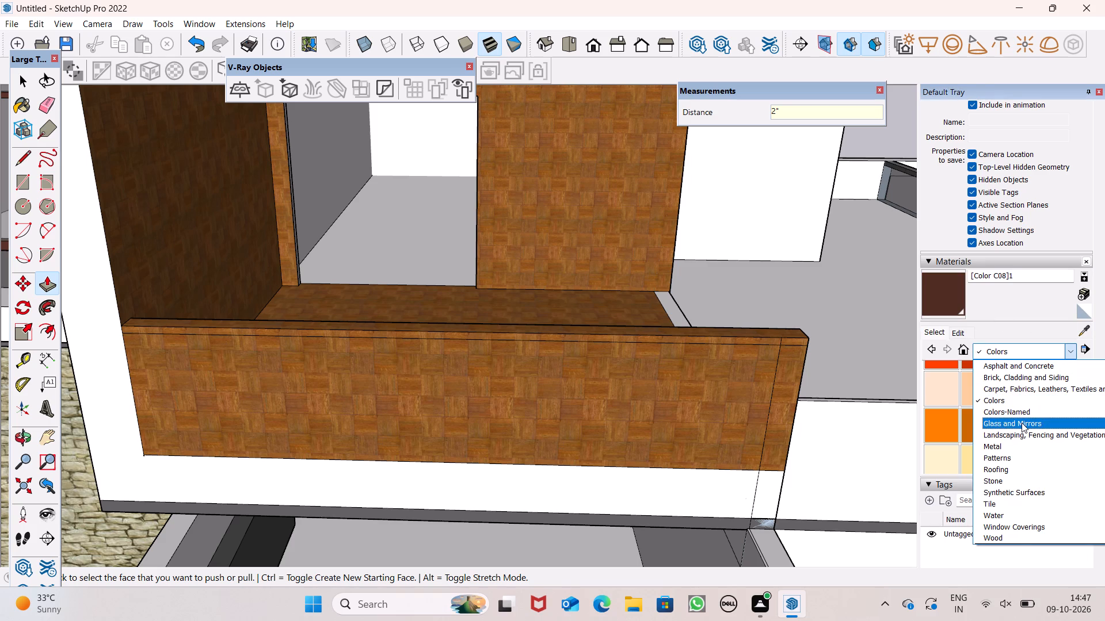
double_click(1022, 423)
left_click(1051, 415)
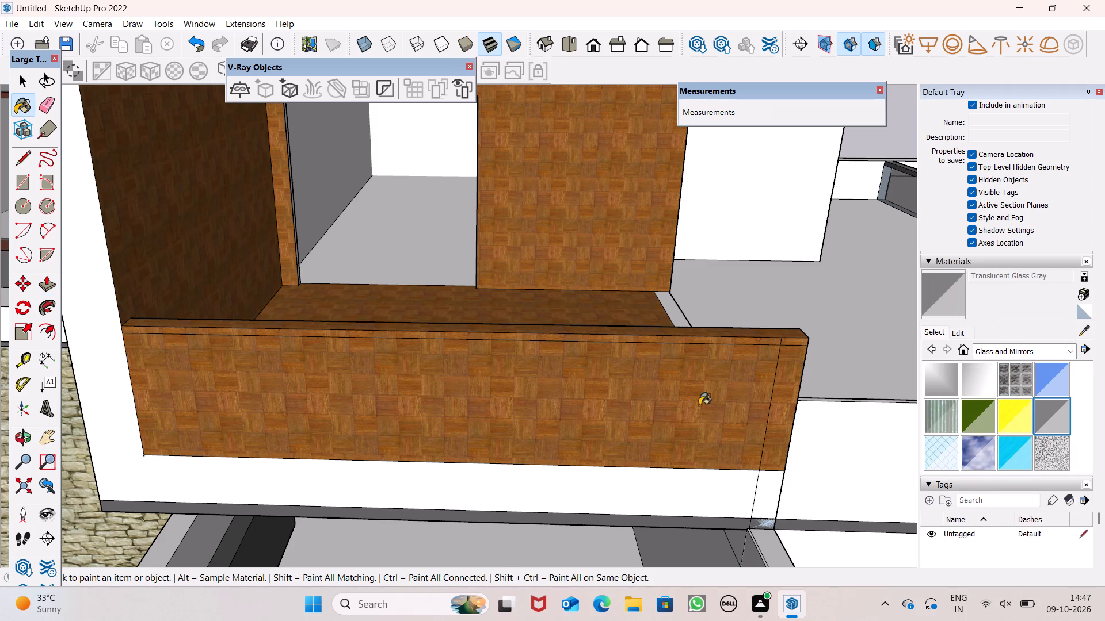
left_click(699, 405)
left_click(787, 410)
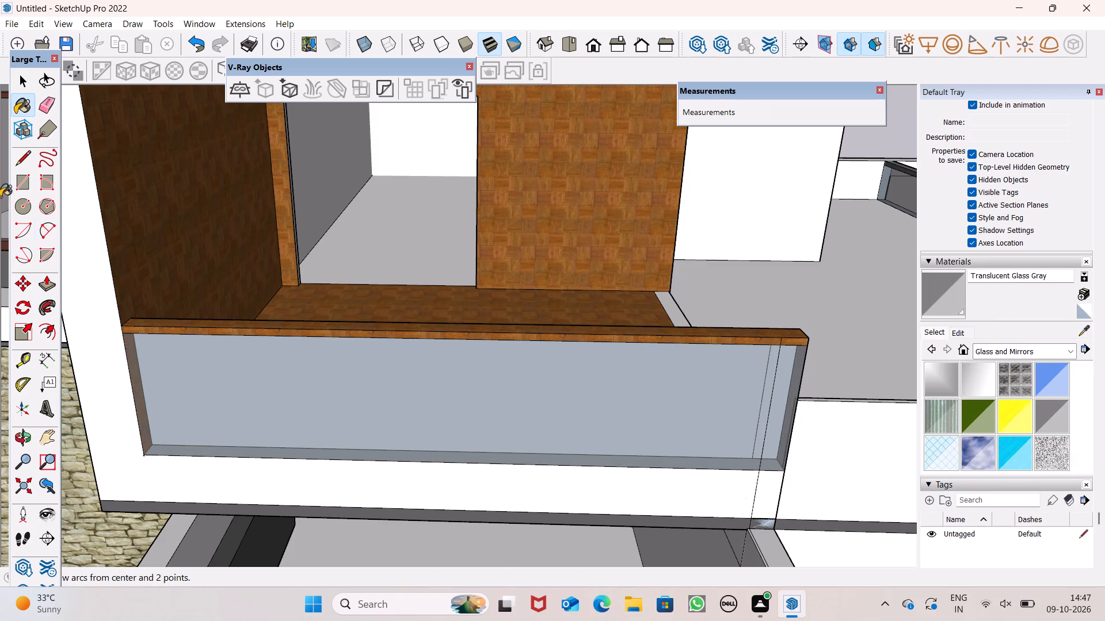
Erase the vertical dividing edges near the parapet's open side end on its outer and inner faces.
left_click(45, 106)
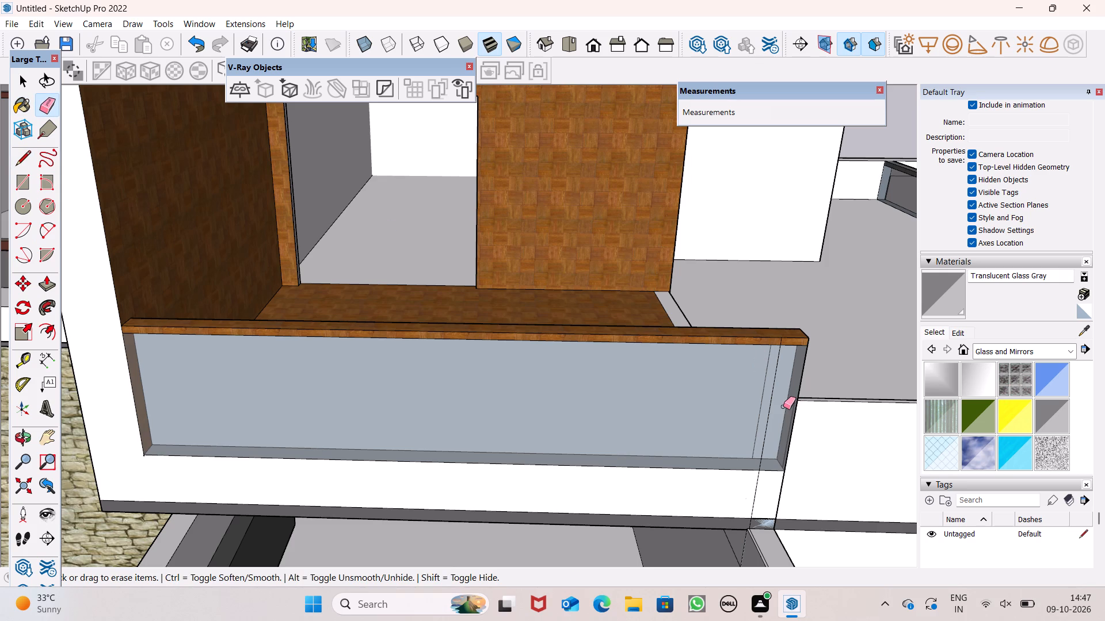
left_click(775, 409)
scroll(761, 455, "down", 1)
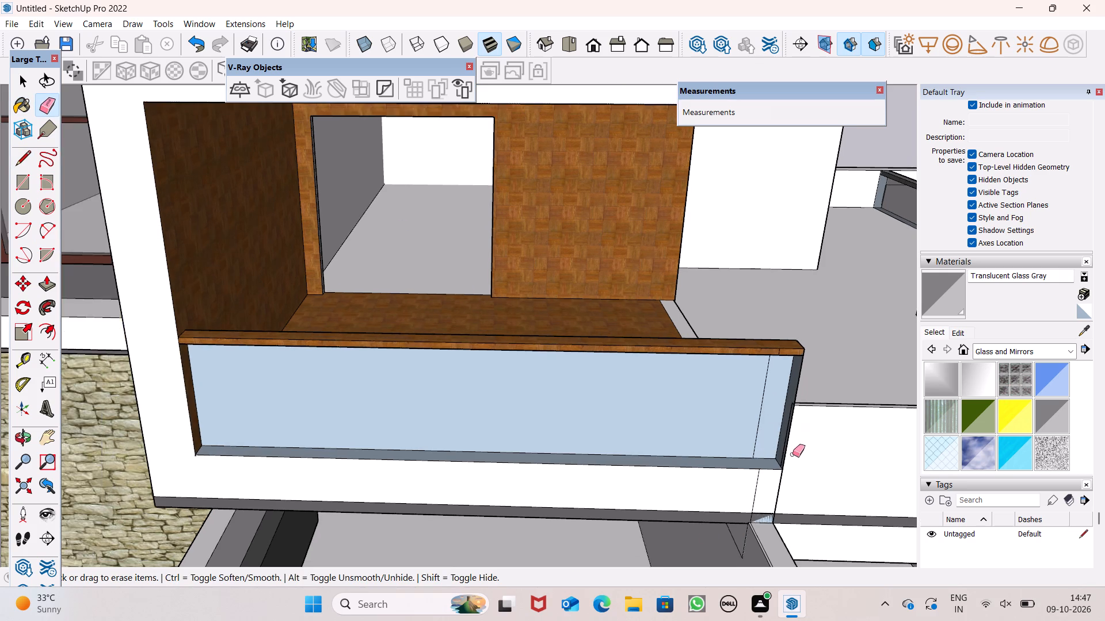
middle_click_drag(750, 507, 131, 490)
scroll(178, 480, "up", 1)
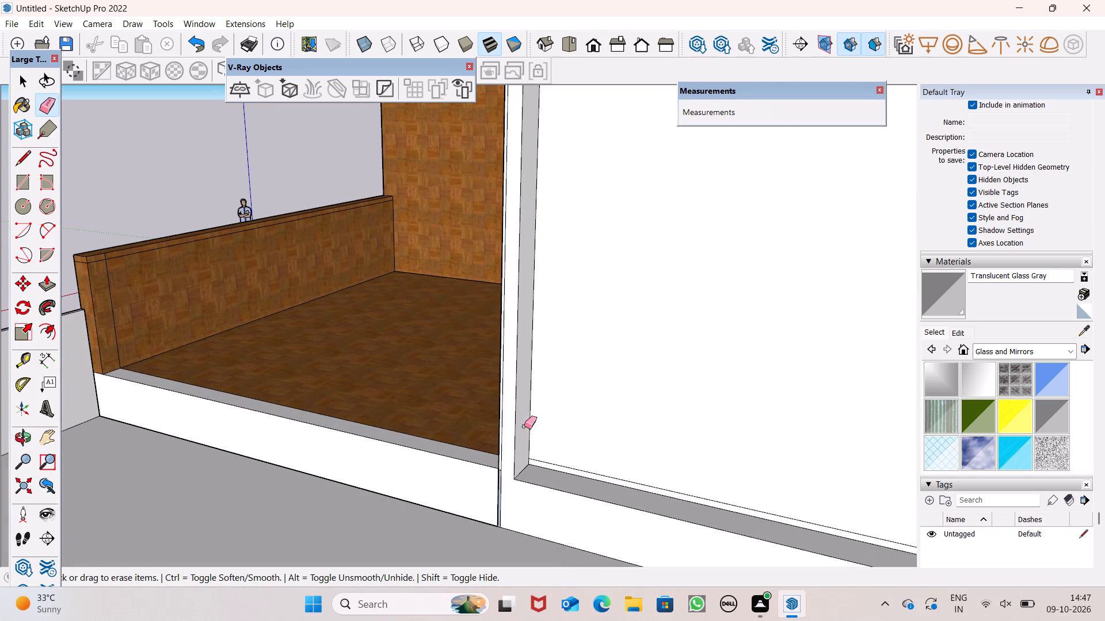
left_click_drag(104, 312, 109, 311)
left_click(109, 311)
left_click(113, 310)
Paint the parapet's inner face below the cap with Translucent Glass Gray.
left_click_drag(1054, 407, 1045, 409)
left_click(209, 304)
left_click(1043, 418)
left_click(250, 274)
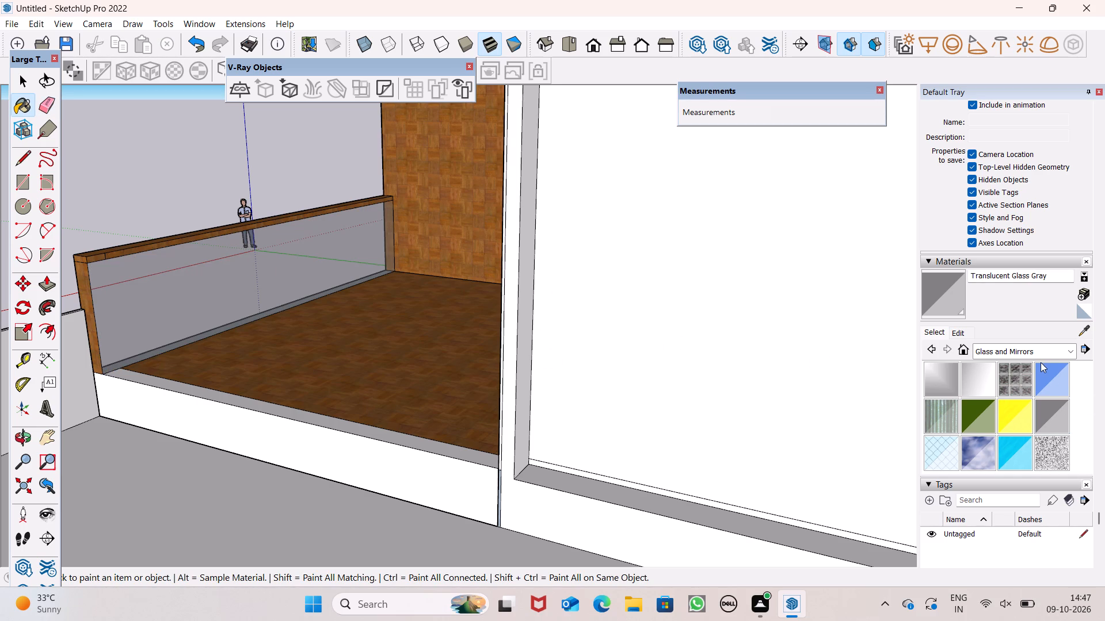
Paint the parapet cap's top, inner and end faces and the open-end face below it with Metal Seamed from Metal.
left_click(1068, 351)
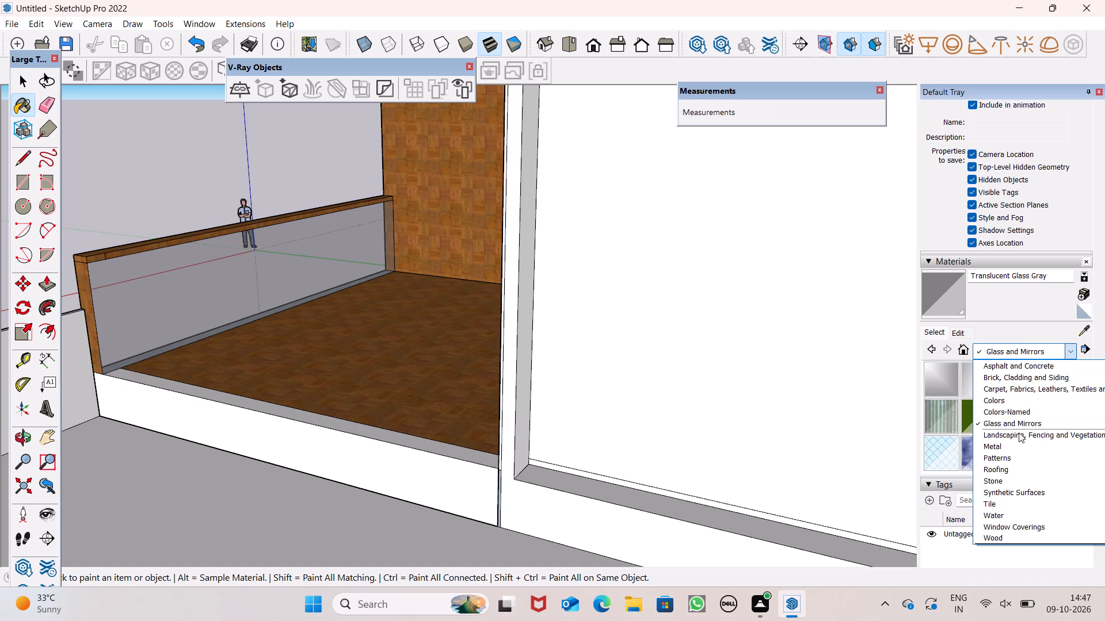
left_click(1021, 441)
left_click(1024, 416)
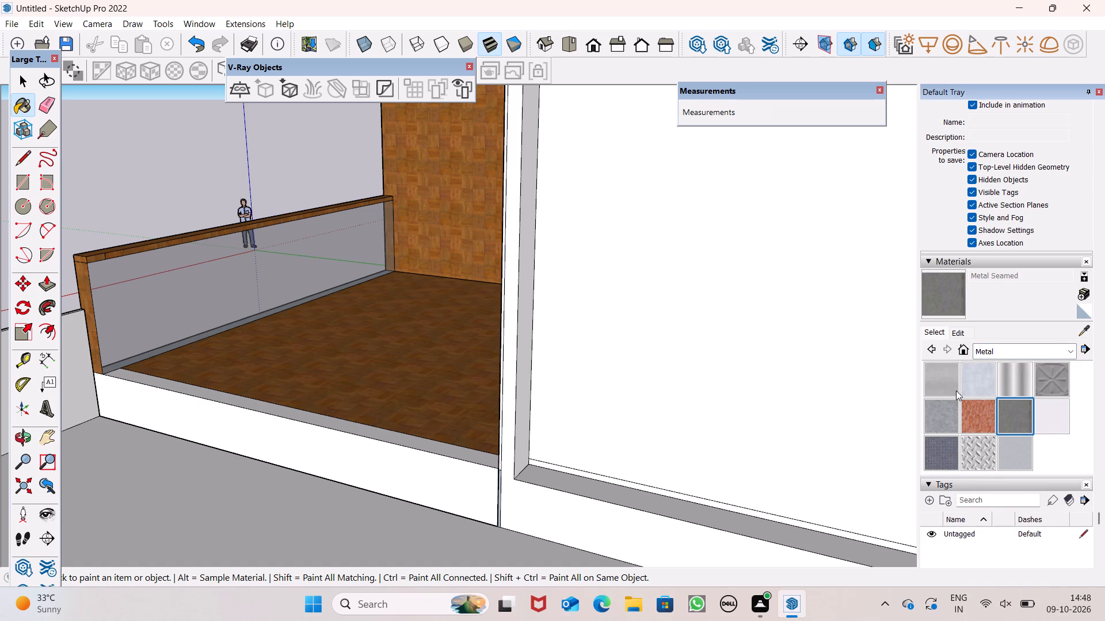
scroll(25, 255, "up", 8)
scroll(96, 264, "up", 2)
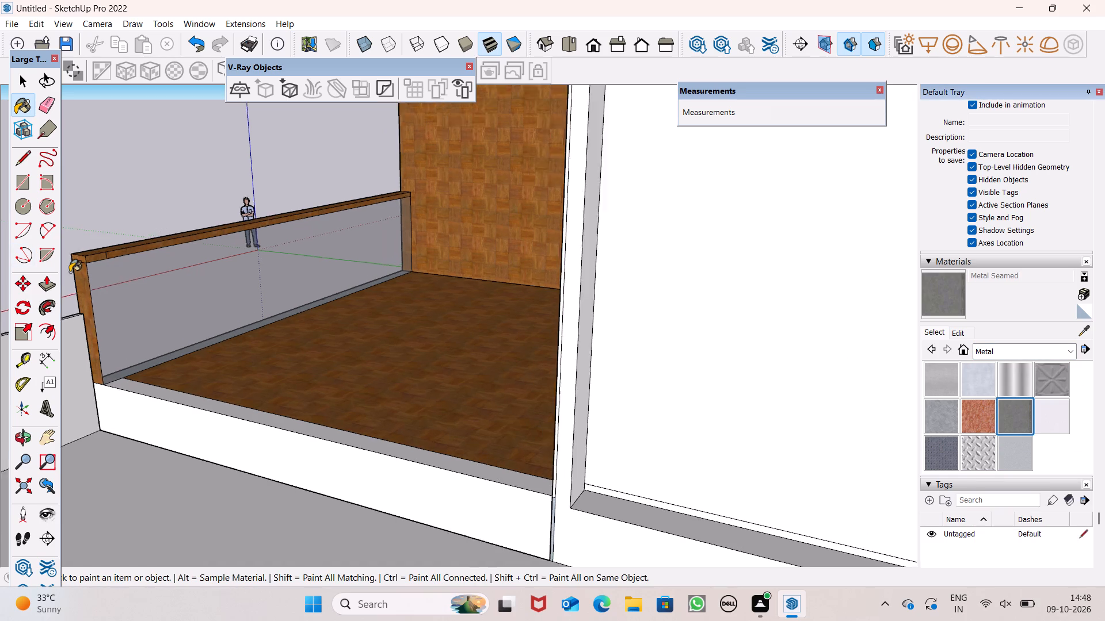
scroll(70, 272, "up", 5)
scroll(131, 307, "down", 4)
scroll(165, 296, "up", 4)
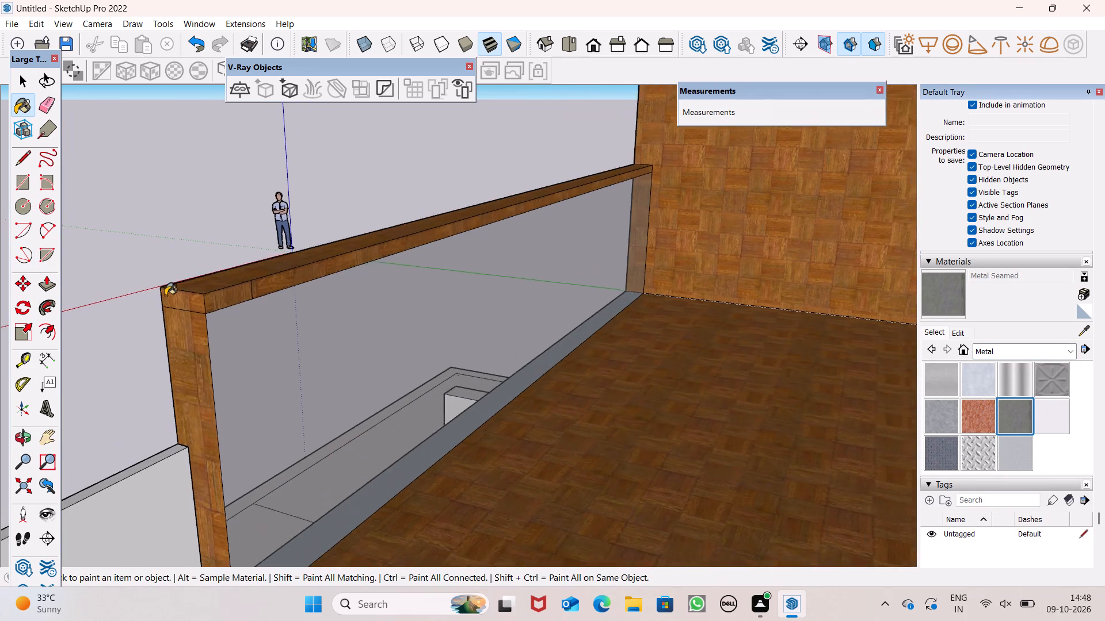
scroll(165, 296, "up", 1)
left_click(198, 289)
left_click(218, 301)
left_click(174, 305)
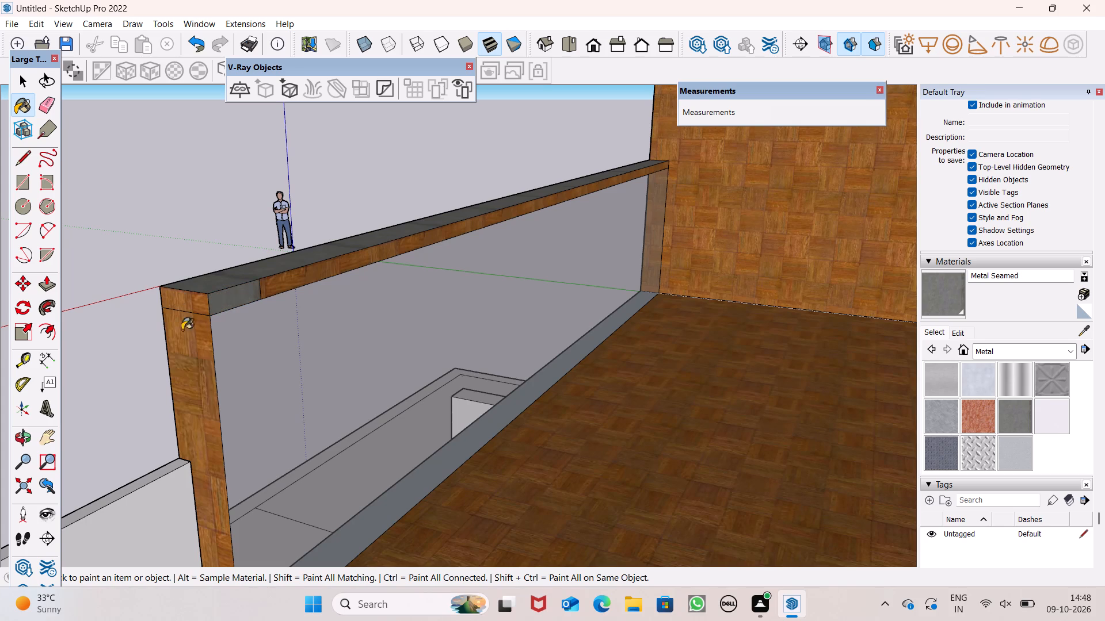
left_click(184, 344)
left_click(281, 290)
Paint both outer face sections of the parapet cap with Metal Seamed.
middle_click_drag(276, 358, 483, 404)
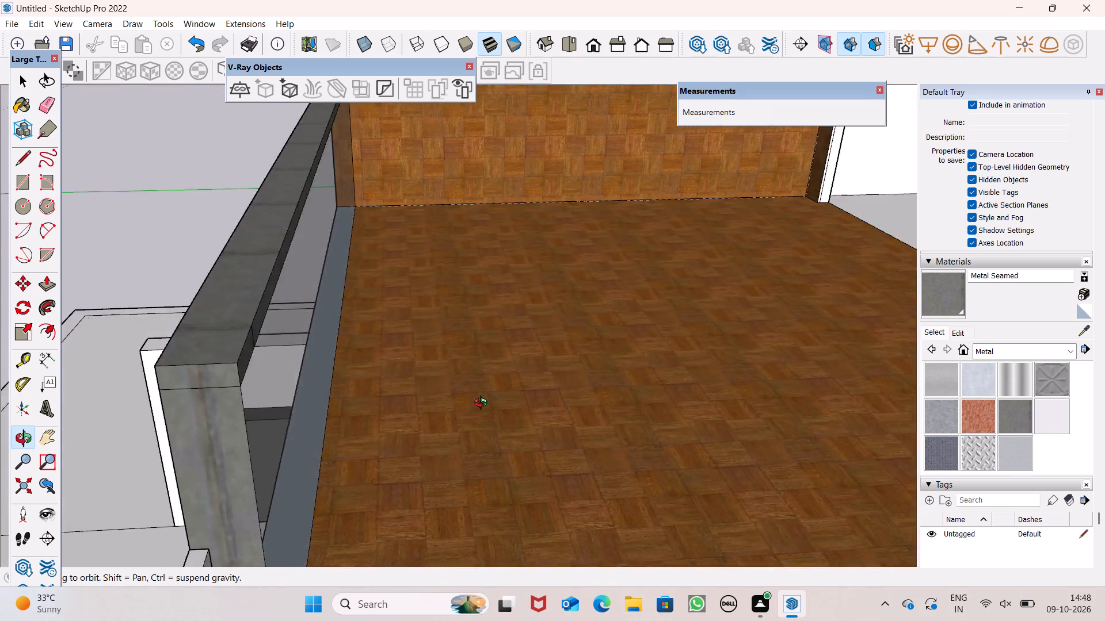
middle_click_drag(483, 404, 715, 346)
left_click(386, 366)
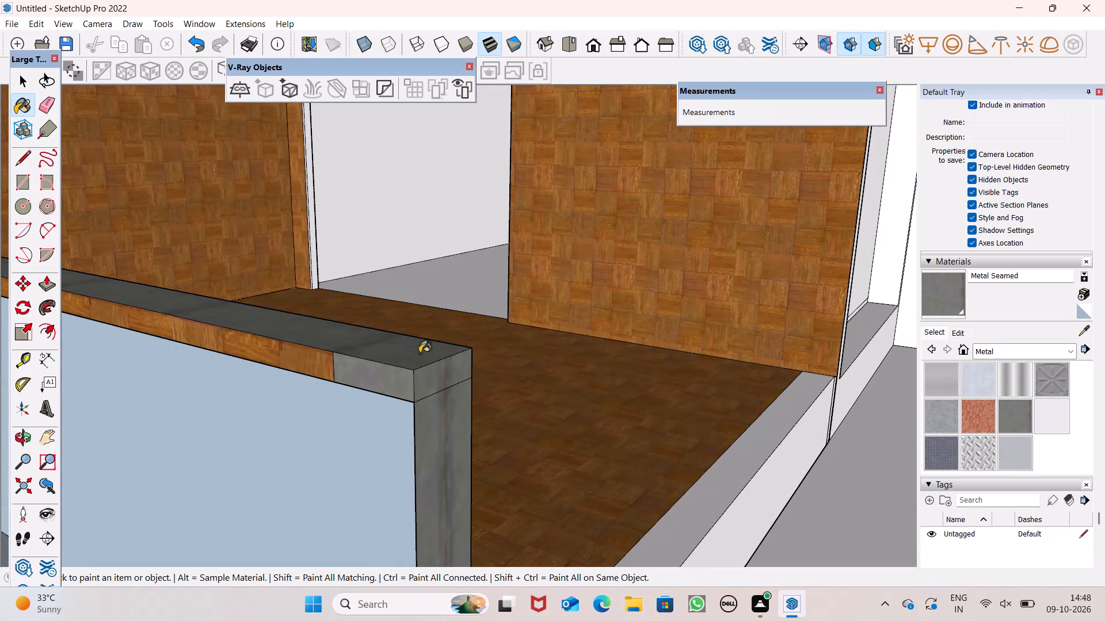
left_click(267, 350)
Paint the wooden side strip where the parapet glass meets the white wall with Metal Seamed.
scroll(429, 324, "down", 4)
scroll(458, 357, "up", 1)
scroll(476, 321, "down", 2)
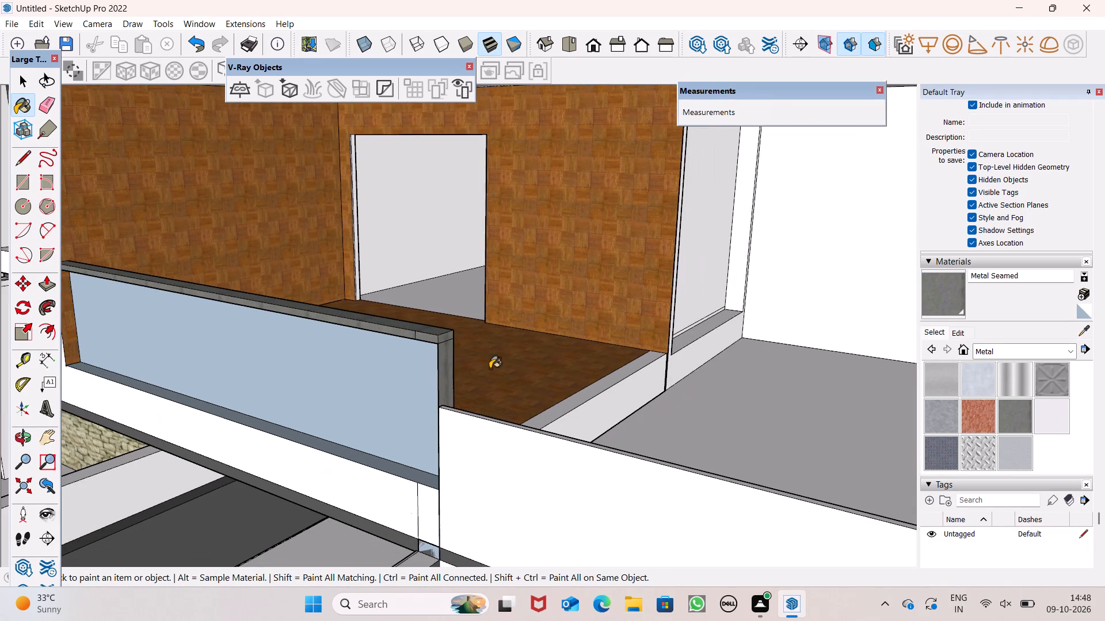
scroll(482, 352, "down", 1)
scroll(35, 290, "up", 2)
scroll(68, 285, "down", 1)
scroll(75, 286, "up", 7)
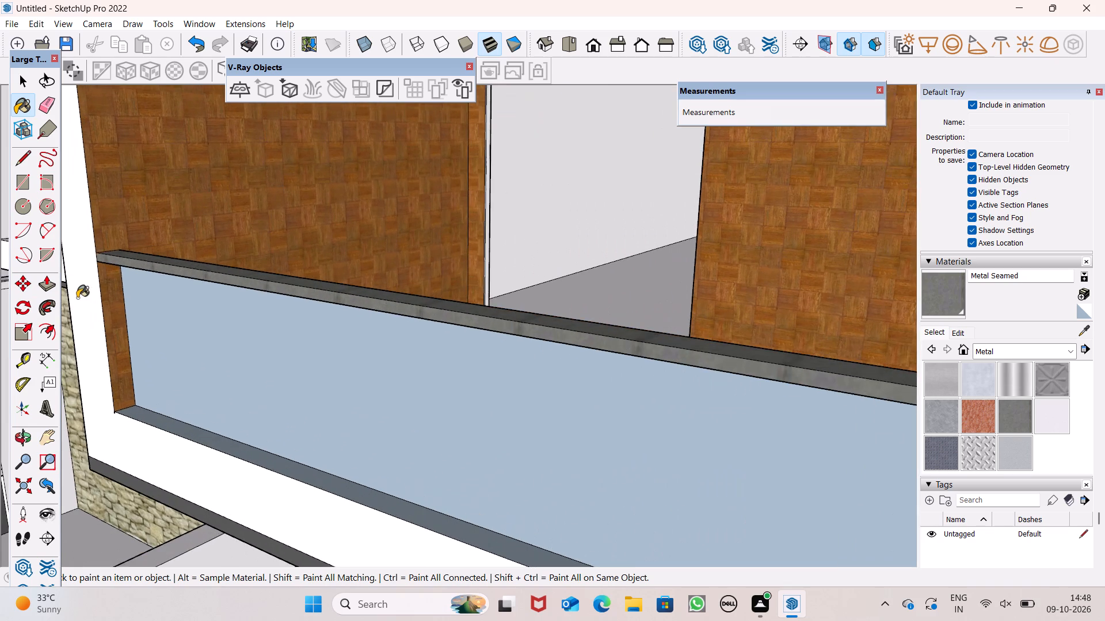
scroll(104, 296, "up", 6)
left_click(119, 320)
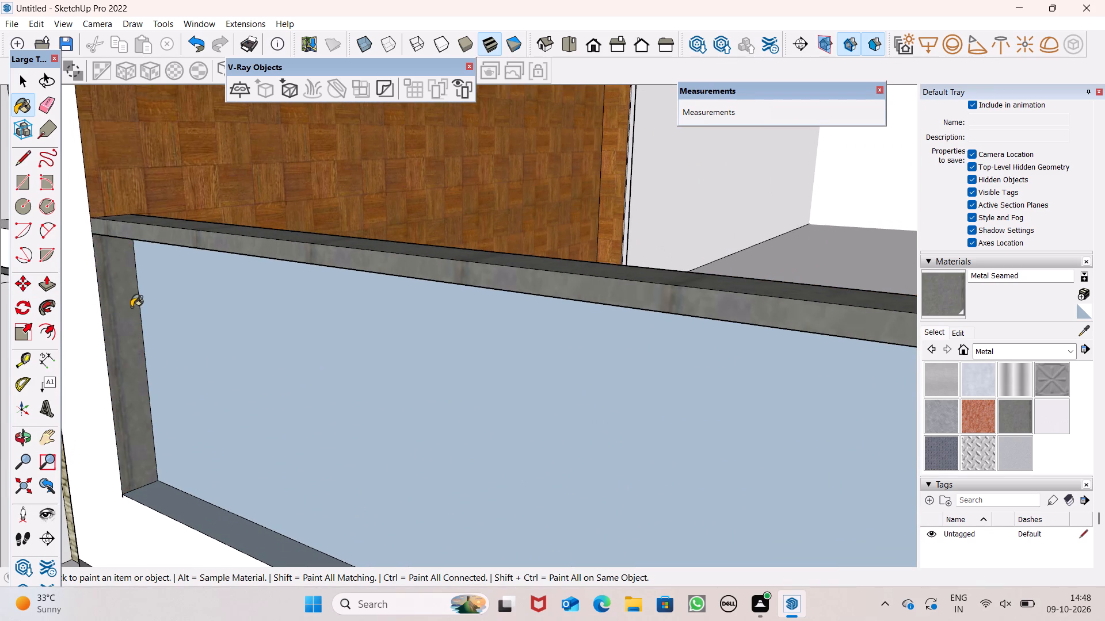
Paint the parapet's outer face below the cap with Translucent Glass Gray from Glass and Mirrors.
scroll(154, 282, "down", 9)
scroll(217, 322, "down", 6)
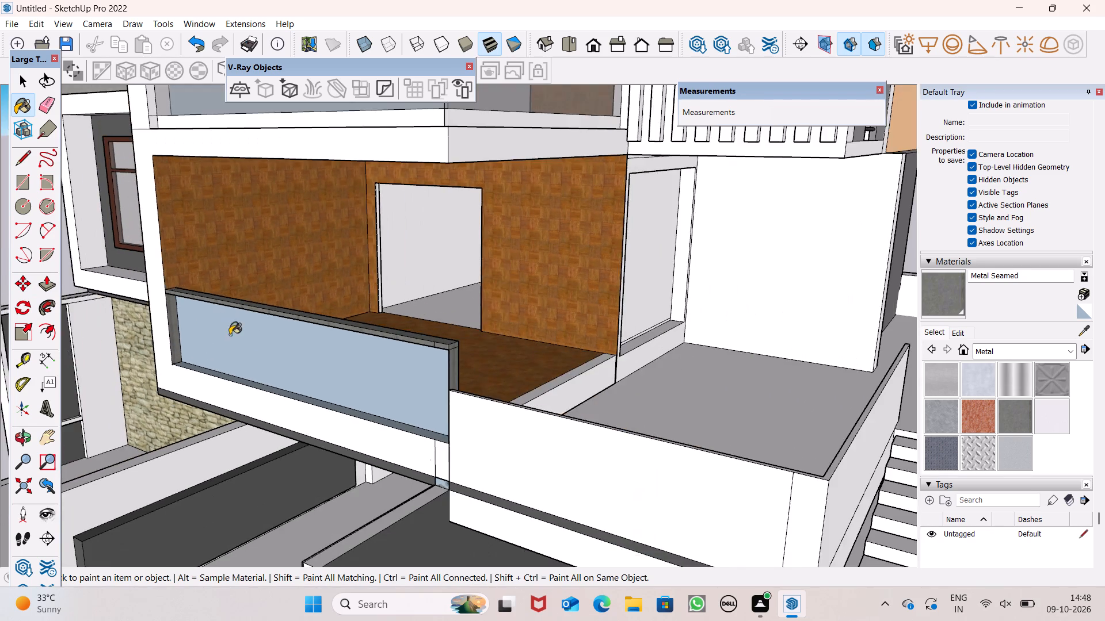
middle_click_drag(276, 381, 101, 402)
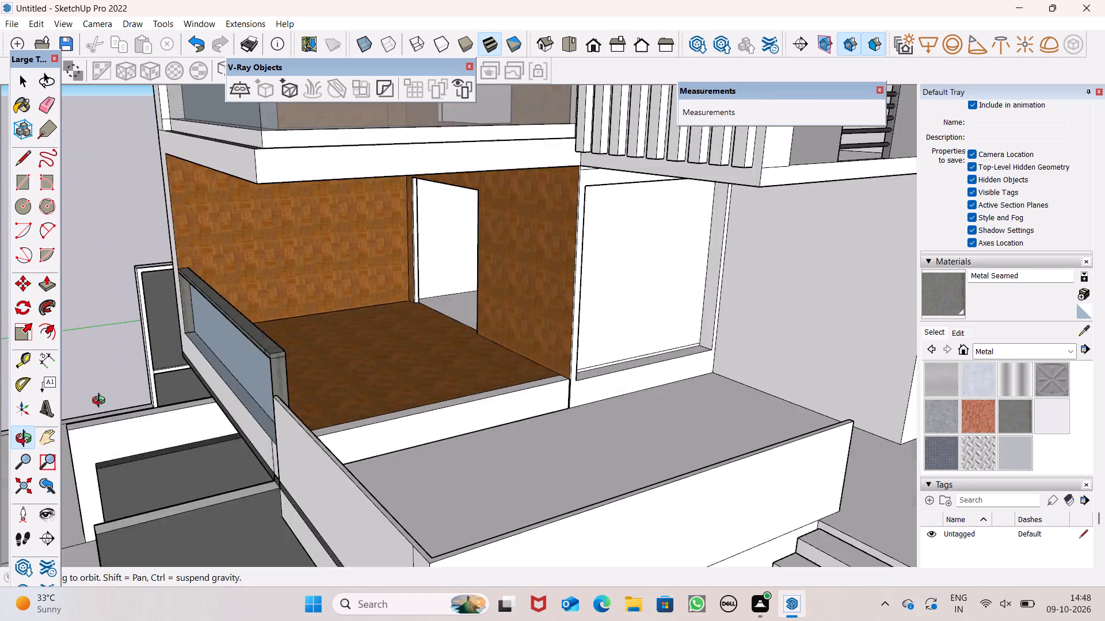
middle_click_drag(101, 402, 0, 404)
scroll(188, 361, "up", 5)
middle_click_drag(306, 390, 594, 414)
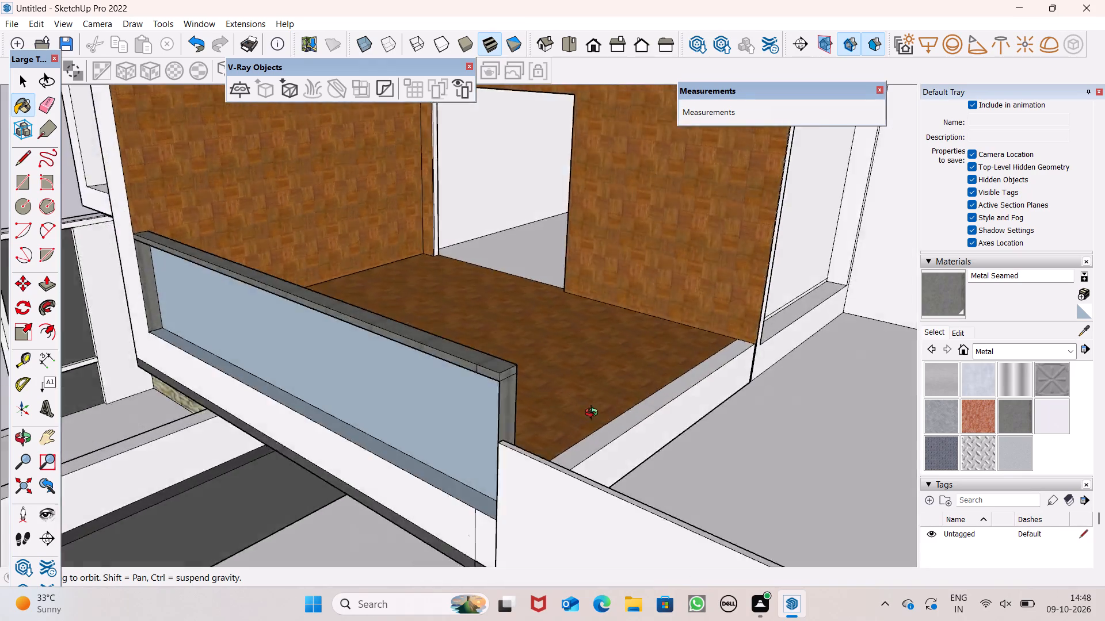
middle_click_drag(594, 414, 669, 383)
scroll(658, 385, "up", 1)
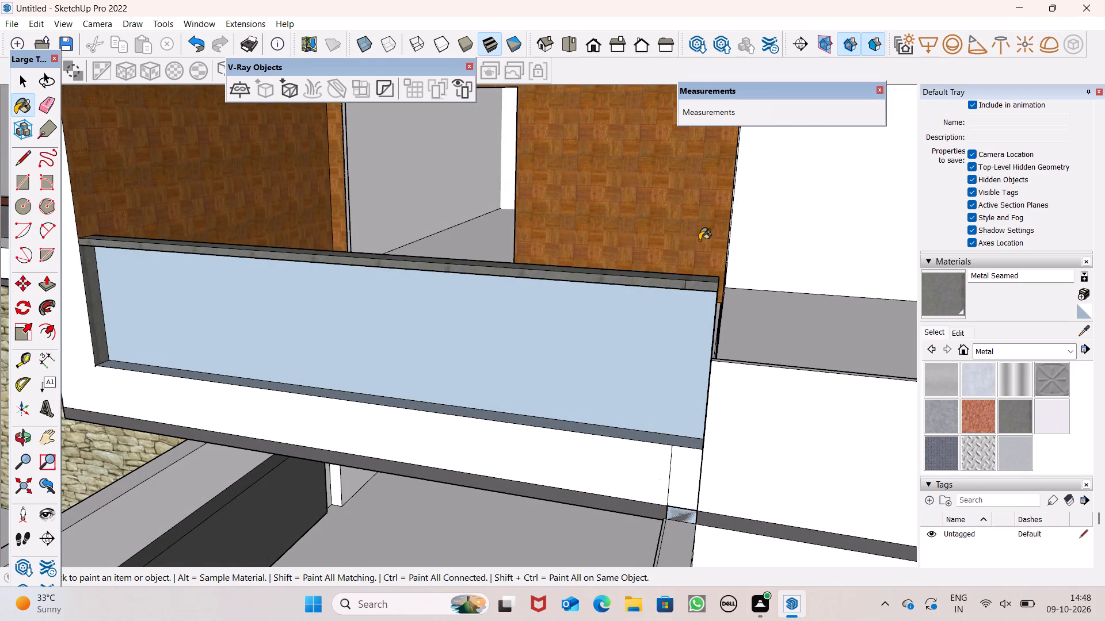
left_click(1073, 350)
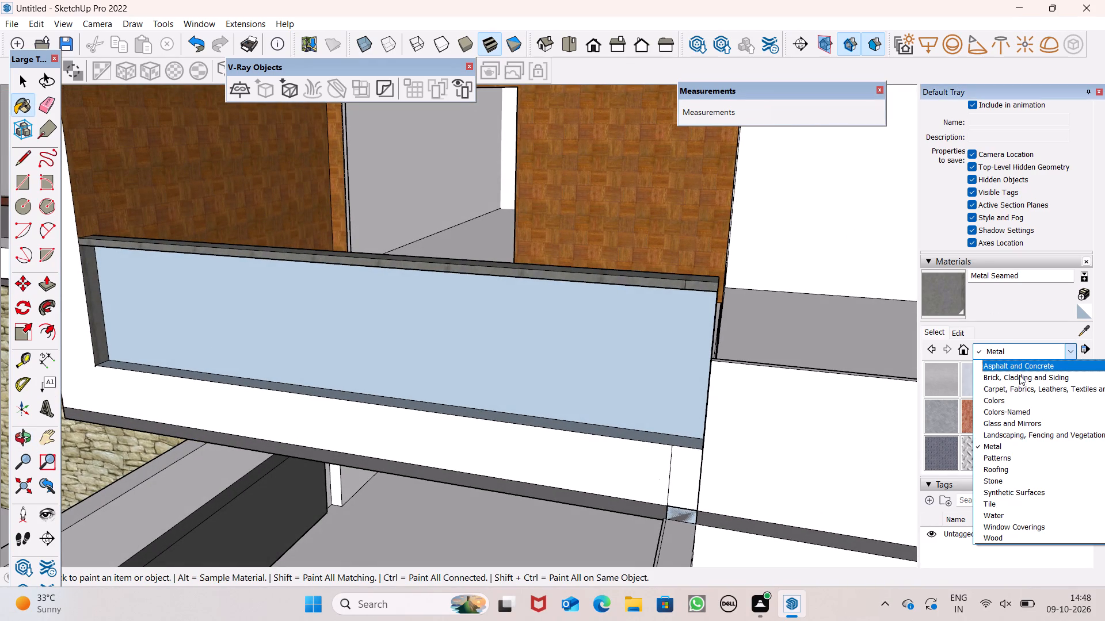
left_click(1012, 422)
left_click(1042, 412)
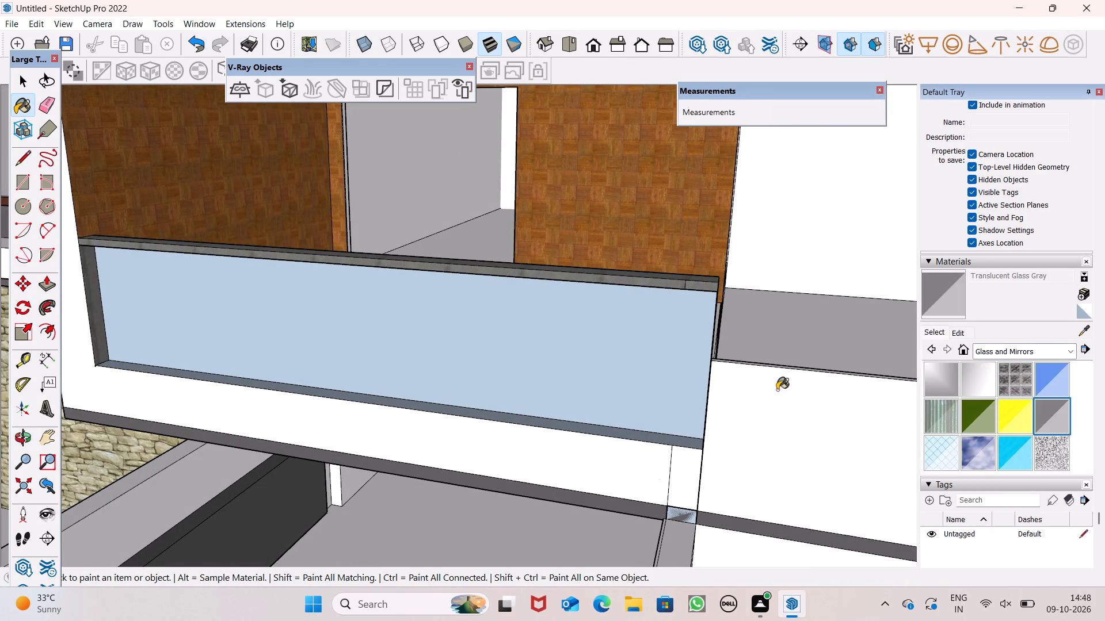
left_click(638, 358)
Examine the finished glass parapet, the whole house front and the spare window from several angles.
scroll(615, 365, "down", 12)
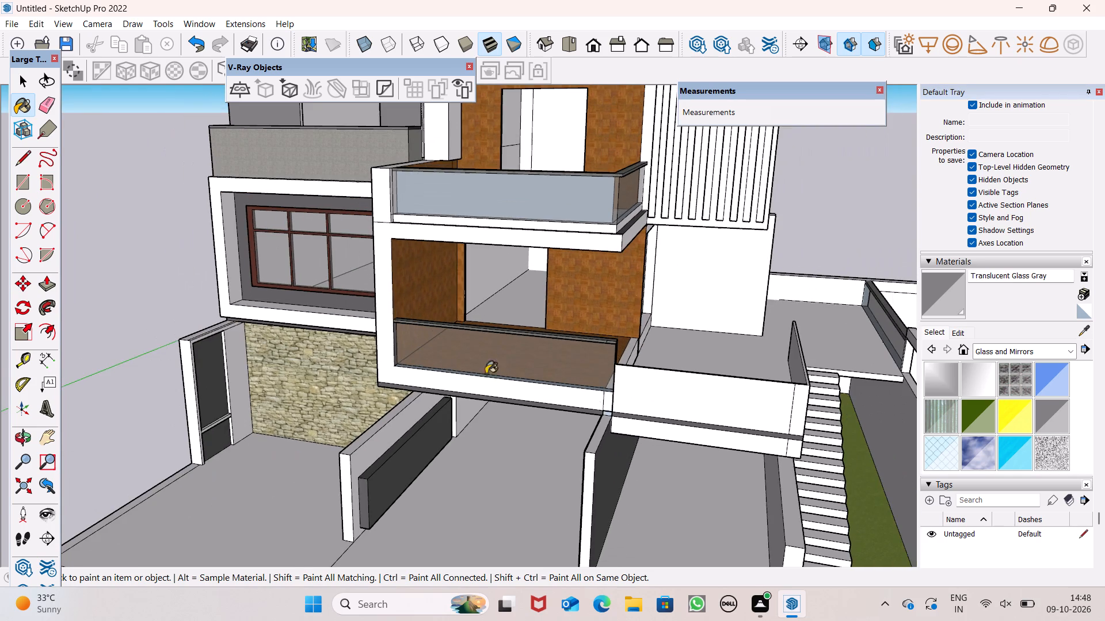
middle_click_drag(584, 387, 636, 345)
scroll(587, 382, "up", 1)
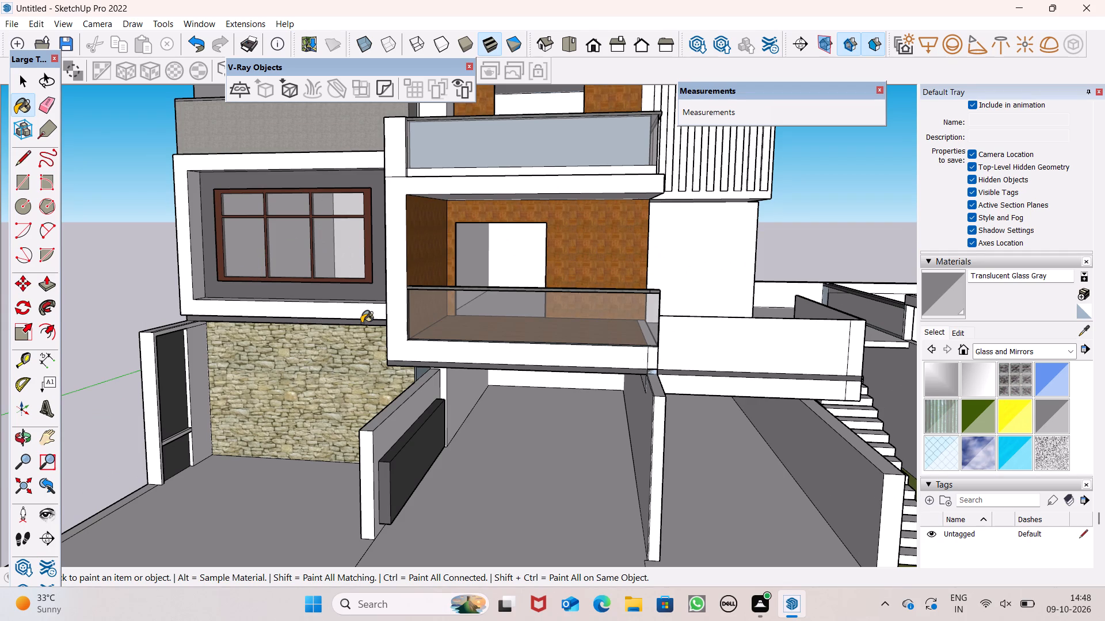
scroll(364, 339, "down", 4)
scroll(231, 398, "down", 7)
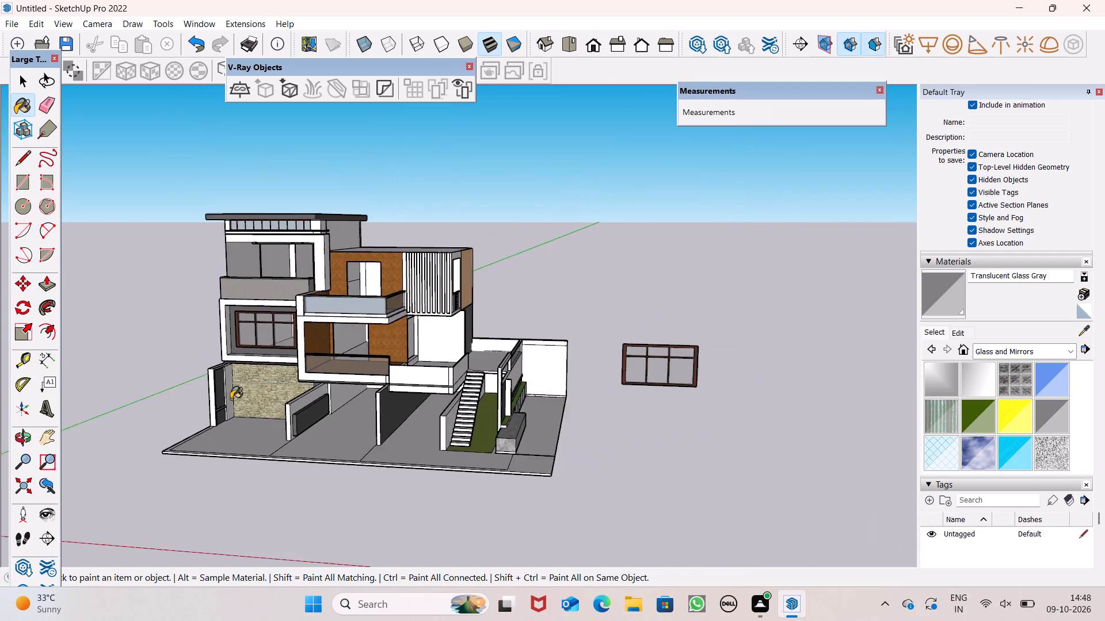
scroll(231, 399, "down", 2)
middle_click_drag(403, 418, 477, 463)
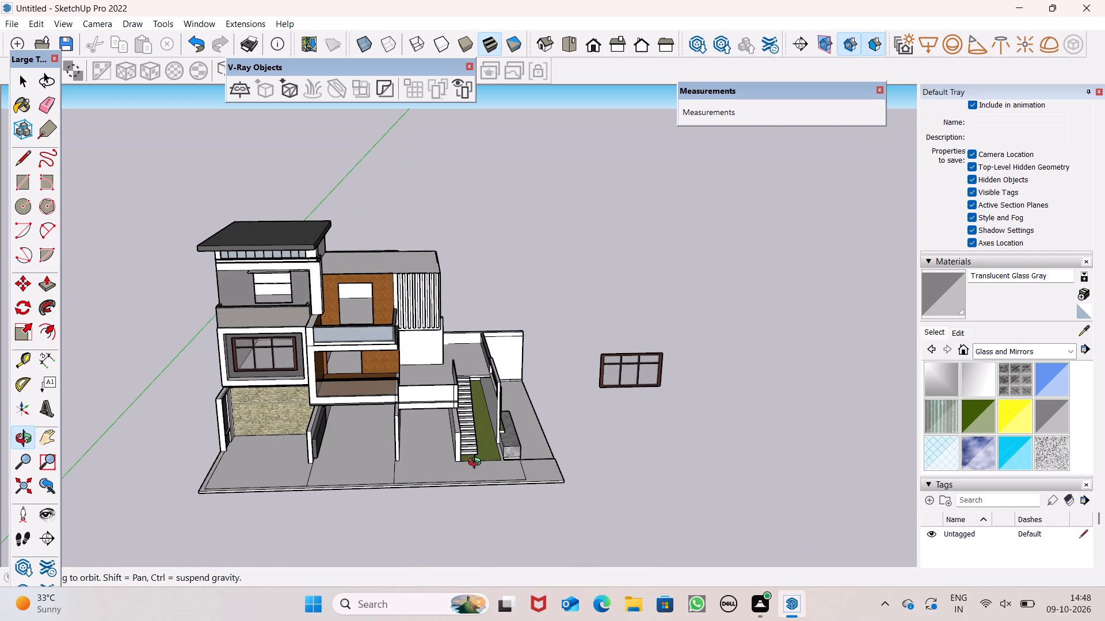
middle_click_drag(477, 463, 475, 465)
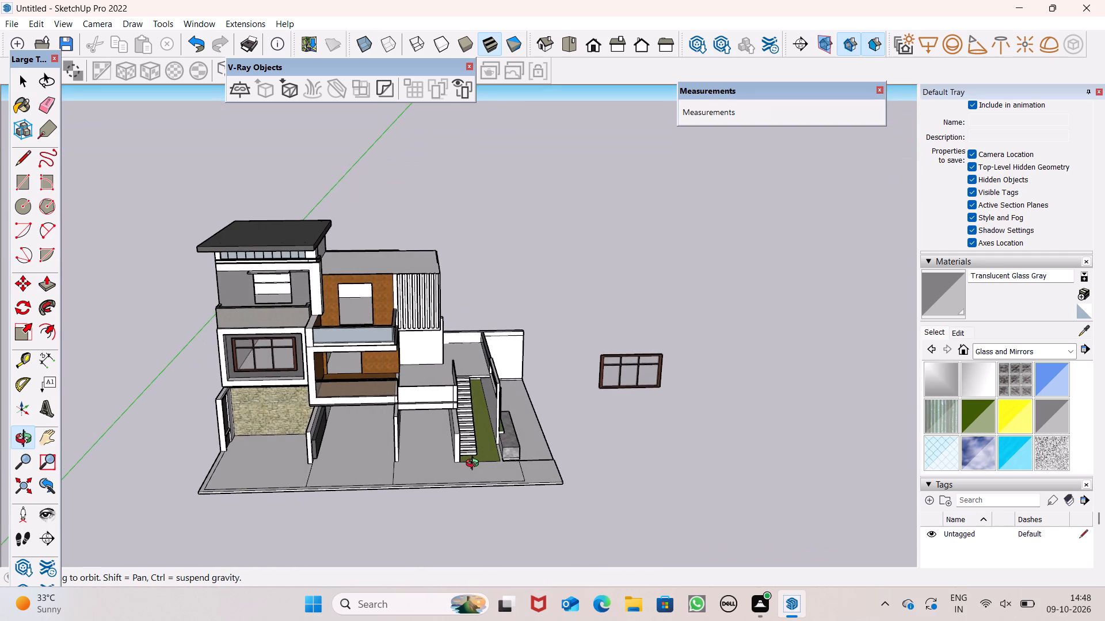
middle_click_drag(475, 465, 446, 475)
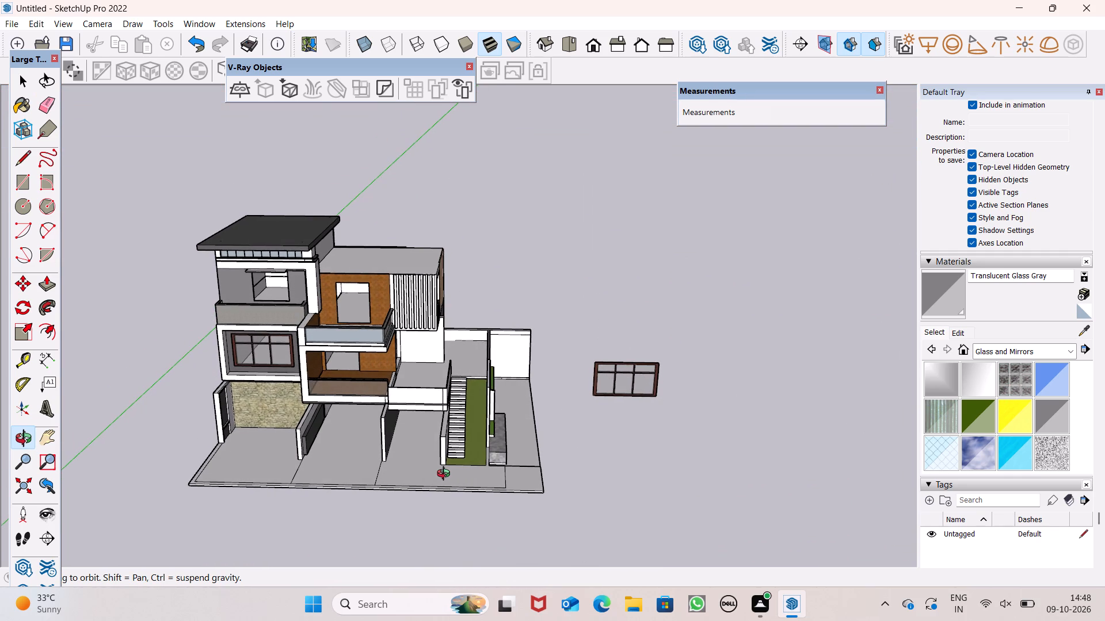
middle_click_drag(446, 475, 433, 458)
key("space")
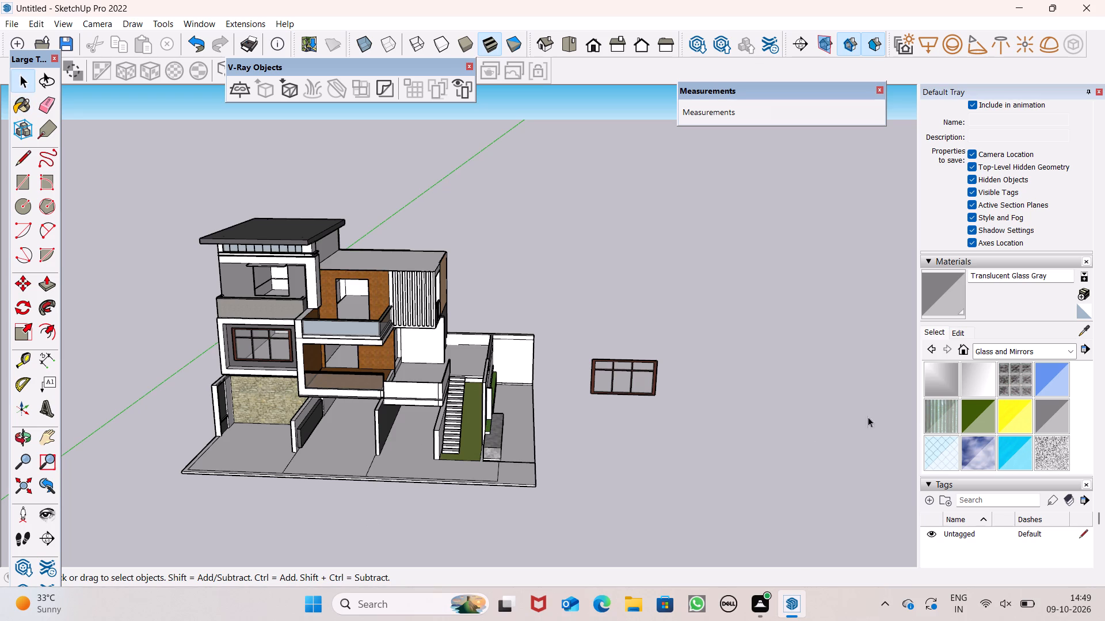
scroll(476, 335, "down", 2)
scroll(470, 339, "up", 1)
scroll(470, 339, "down", 1)
scroll(751, 441, "up", 6)
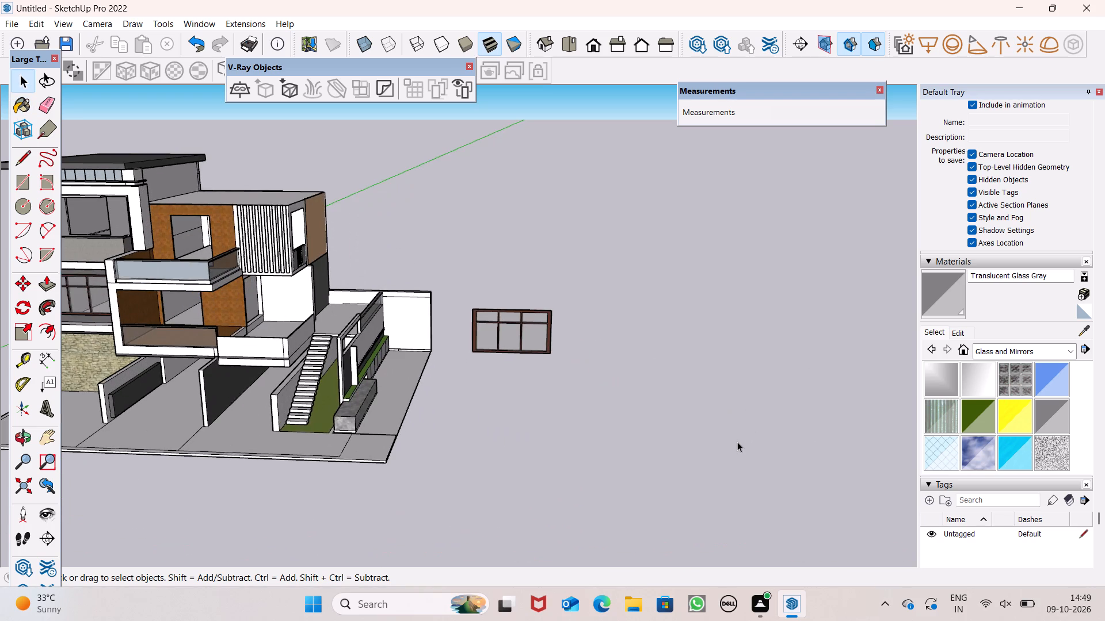
scroll(508, 343, "down", 1)
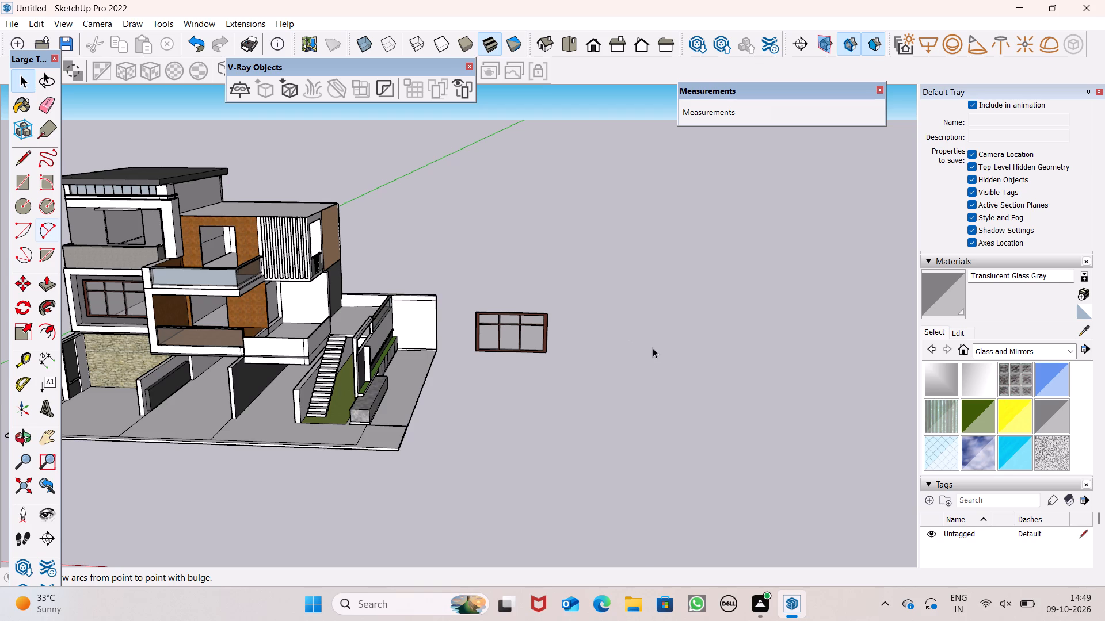
scroll(642, 358, "down", 2)
middle_click_drag(639, 362, 334, 352)
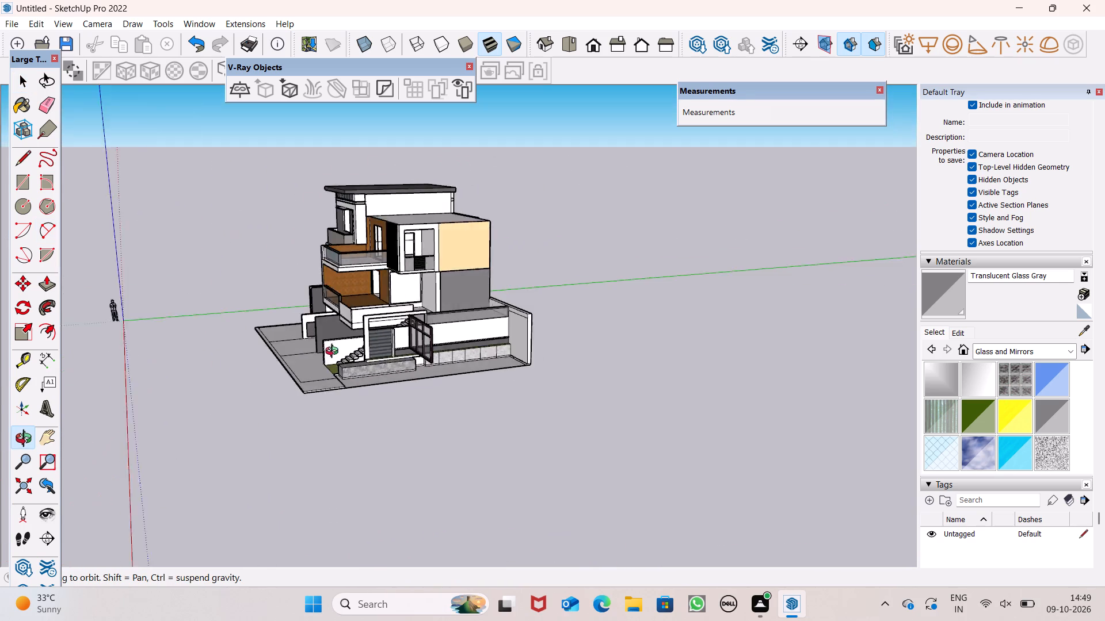
middle_click_drag(334, 352, 607, 345)
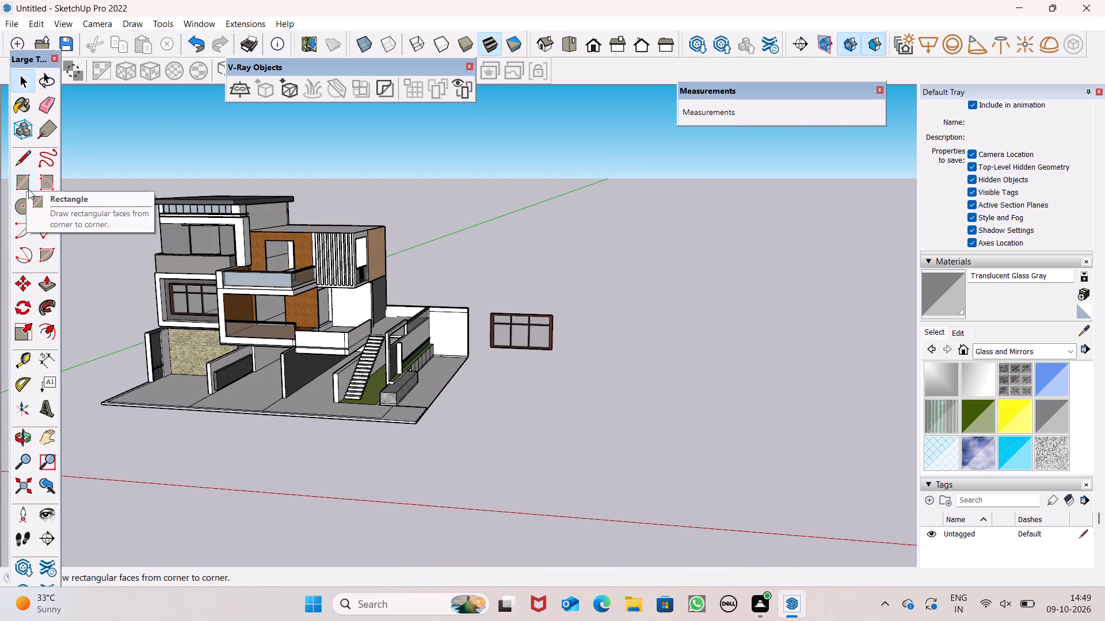
scroll(169, 240, "up", 3)
scroll(169, 240, "down", 1)
scroll(169, 240, "up", 1)
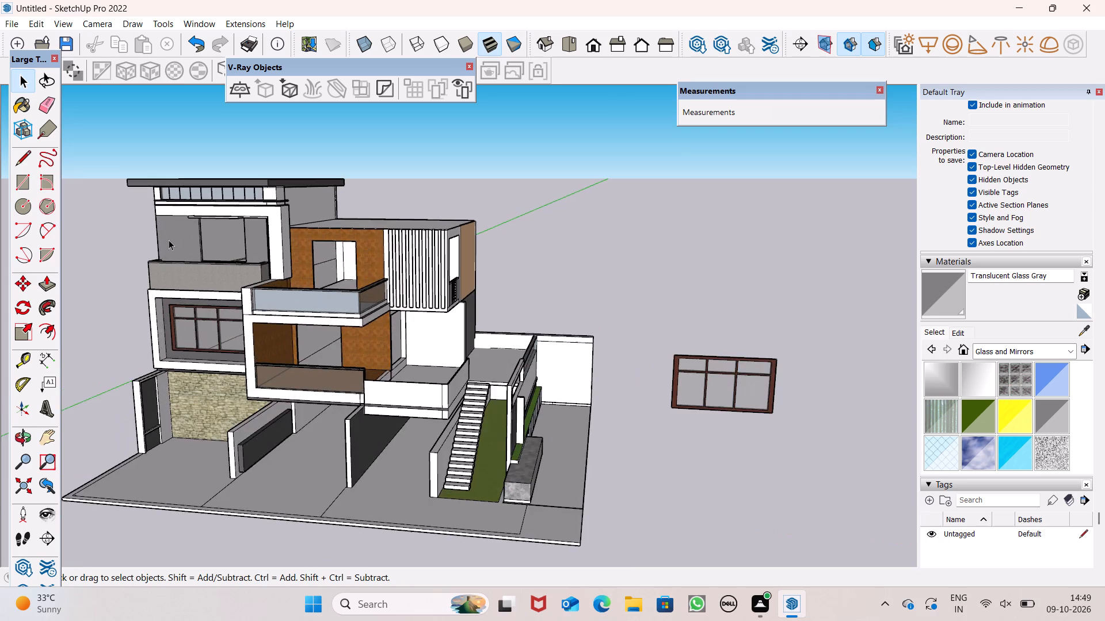
scroll(169, 240, "up", 2)
middle_click_drag(205, 246, 243, 227)
scroll(243, 232, "up", 1)
scroll(497, 405, "down", 4)
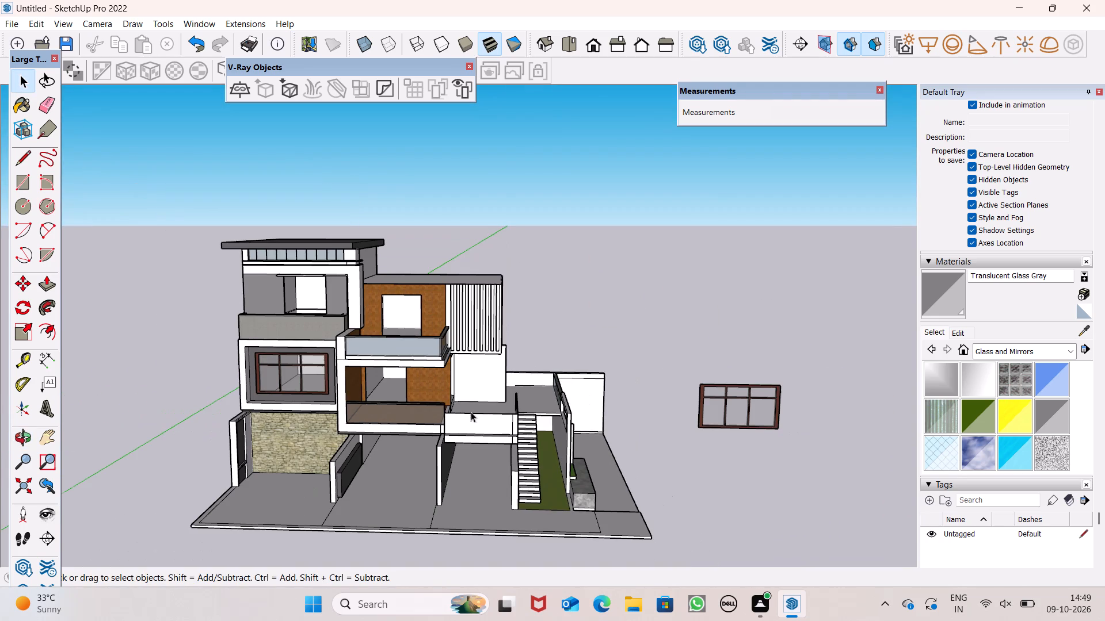
Scale the spare window beside the house along the blue axis to about 1.78 times its height.
left_click(741, 427)
scroll(830, 410, "up", 6)
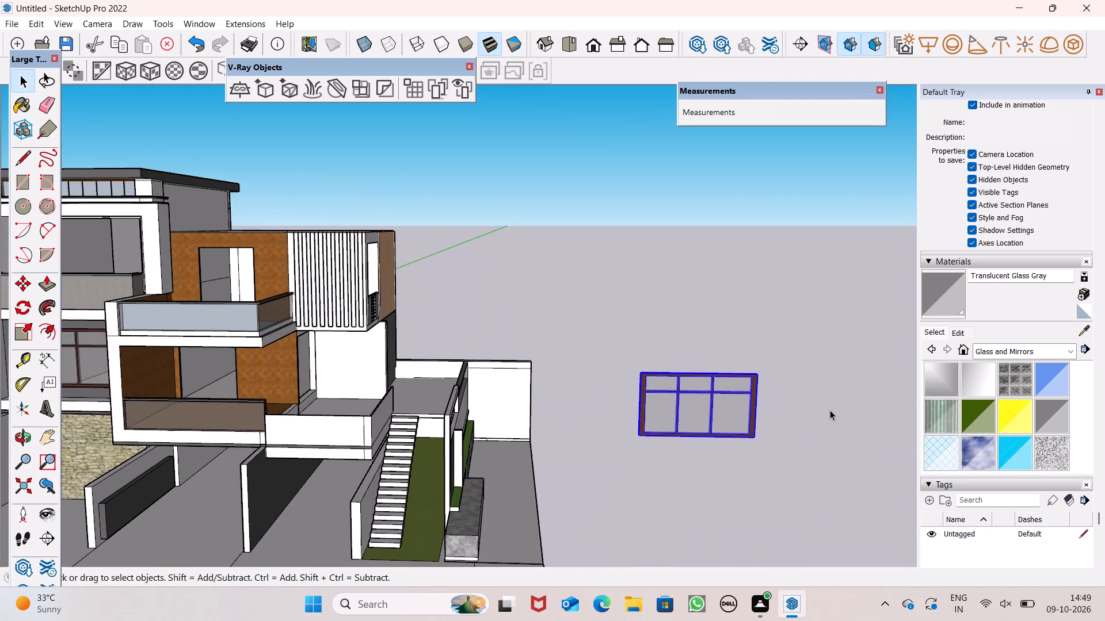
scroll(830, 410, "up", 3)
scroll(830, 410, "down", 1)
scroll(830, 410, "up", 3)
left_click(21, 347)
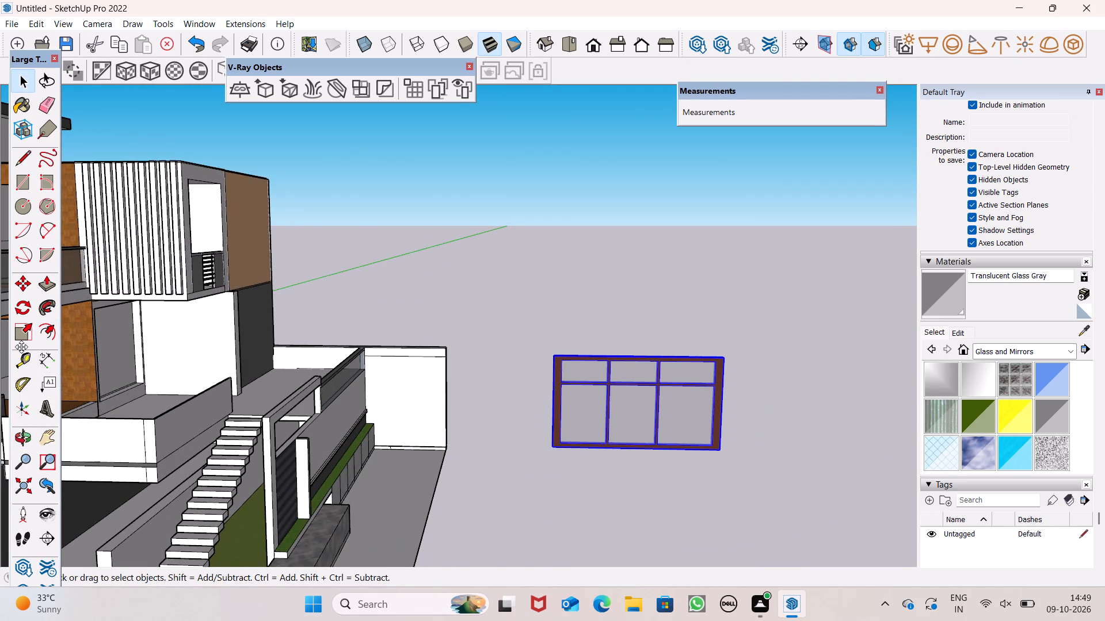
left_click(21, 331)
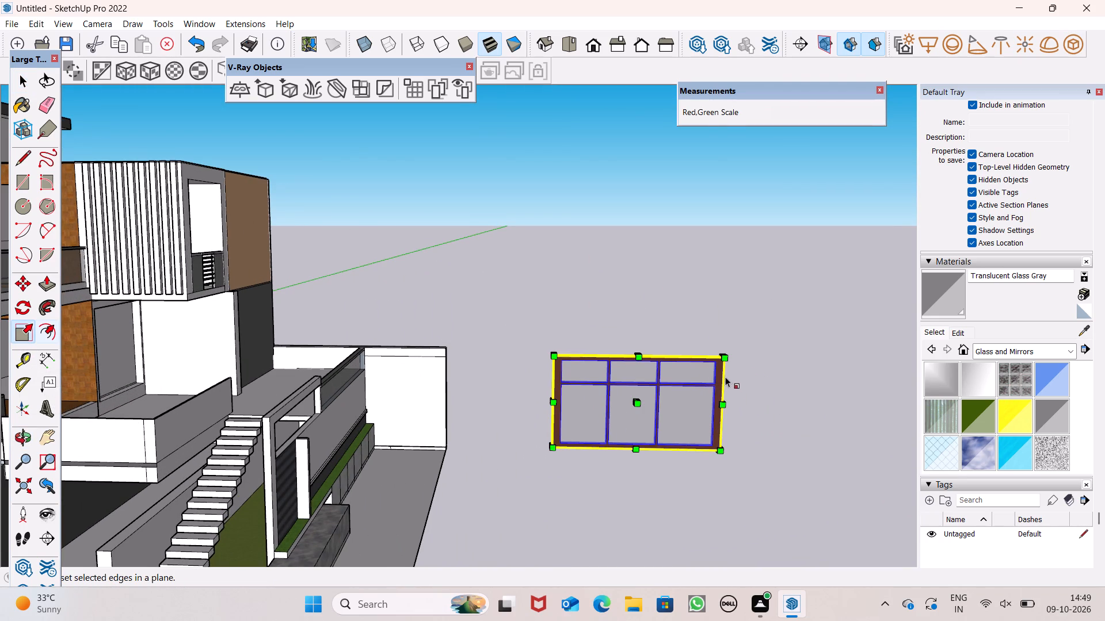
left_click_drag(718, 355, 627, 386)
scroll(663, 423, "up", 4)
scroll(656, 425, "down", 1)
scroll(607, 425, "up", 1)
middle_click_drag(585, 417, 608, 538)
scroll(608, 538, "up", 10)
scroll(592, 521, "down", 1)
scroll(592, 521, "up", 5)
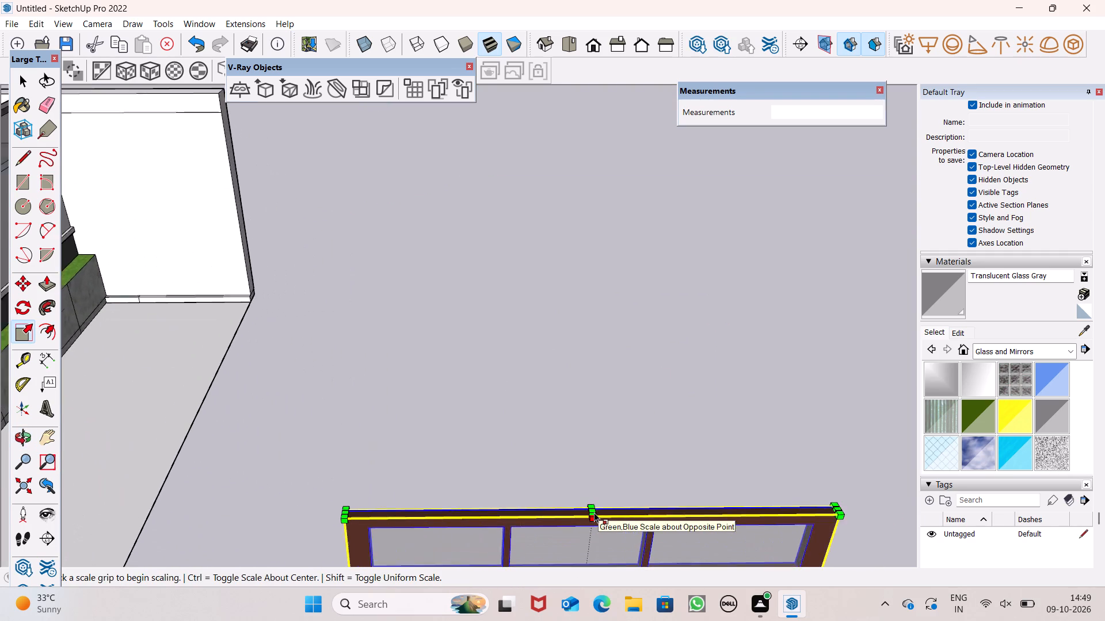
scroll(594, 512, "up", 1)
left_click_drag(594, 508, 615, 274)
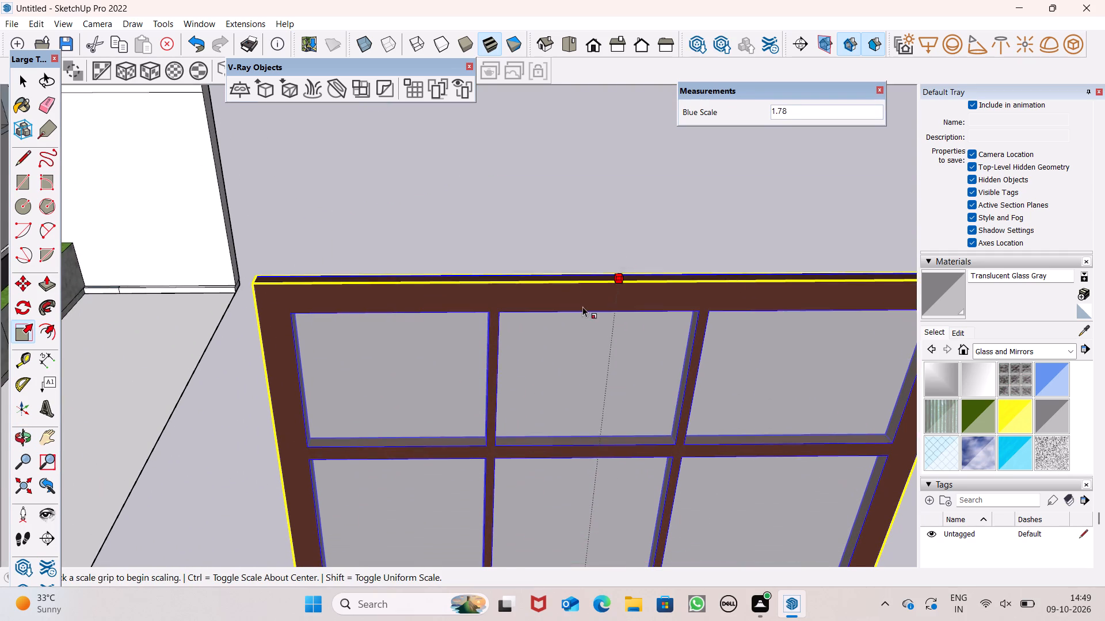
Scale the spare window beside the house along the red axis to about three quarters of its width.
scroll(582, 370, "down", 6)
scroll(590, 419, "down", 3)
middle_click_drag(595, 450, 729, 382)
scroll(614, 445, "up", 1)
scroll(636, 333, "down", 1)
scroll(639, 336, "up", 9)
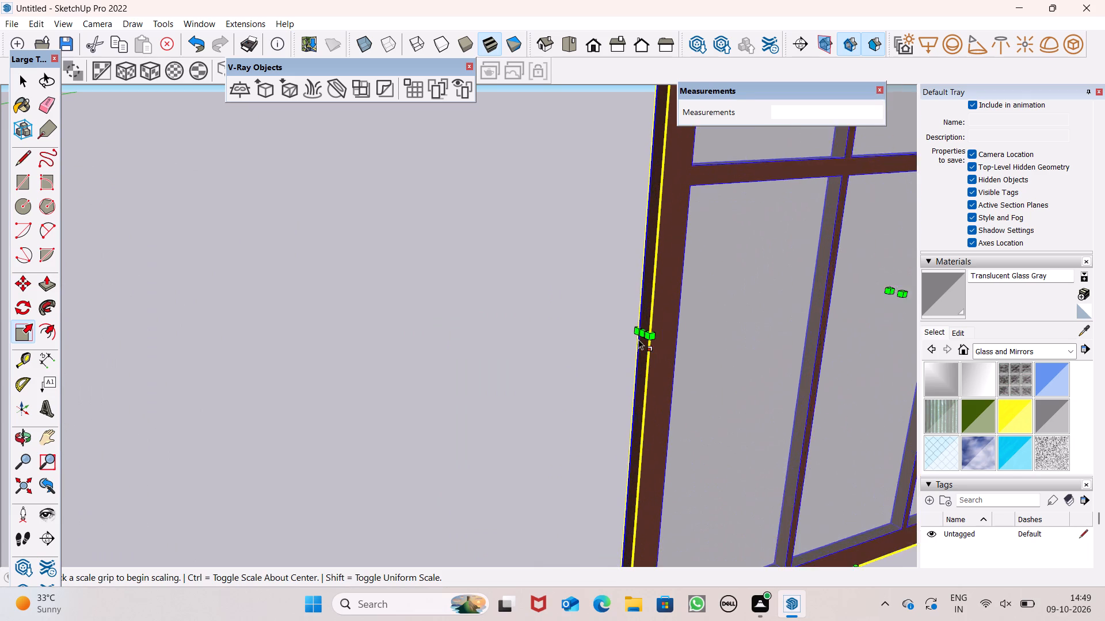
scroll(638, 339, "up", 3)
left_click_drag(645, 333, 799, 333)
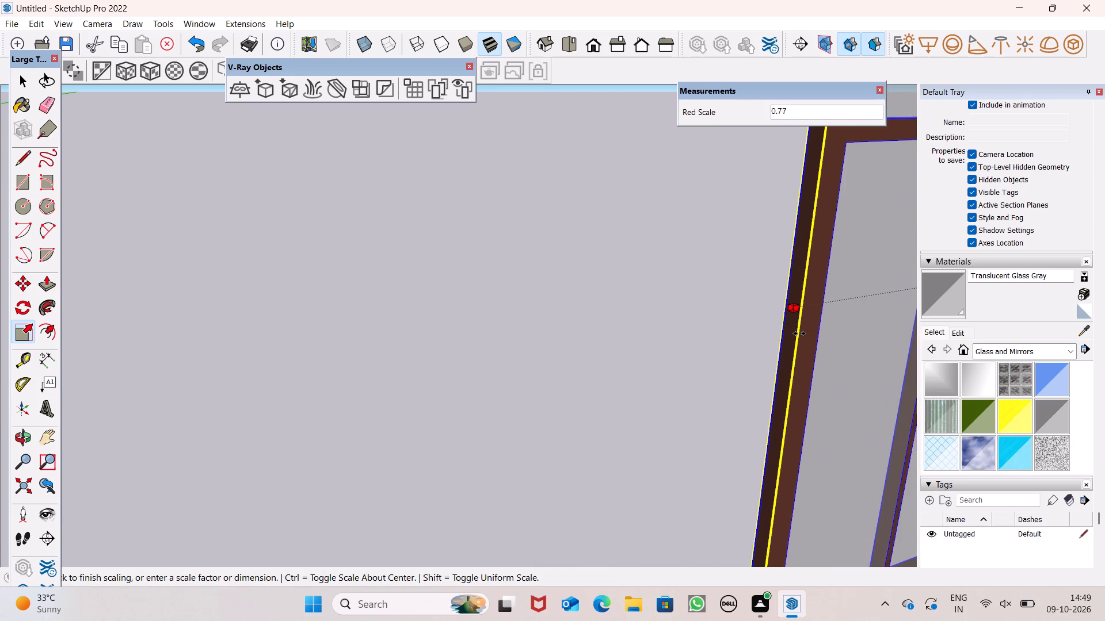
left_click_drag(799, 333, 825, 328)
Scale the spare window down along the blue axis from its top edge to reduce its height.
scroll(539, 299, "down", 1)
scroll(490, 335, "up", 1)
scroll(482, 340, "down", 6)
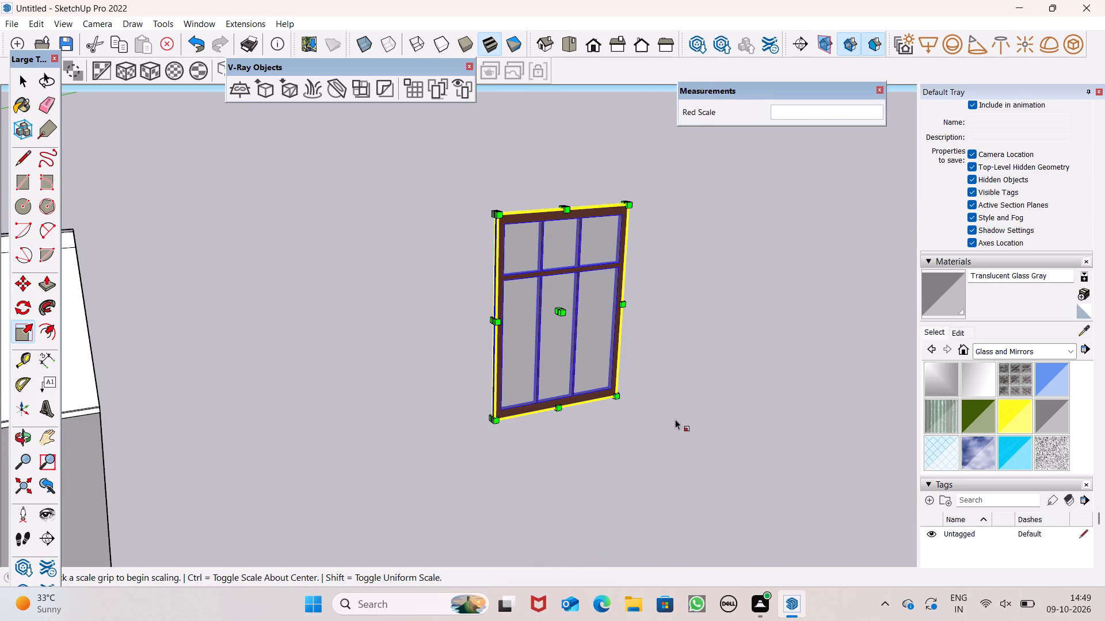
middle_click_drag(650, 457, 532, 540)
scroll(314, 374, "up", 6)
scroll(350, 415, "down", 2)
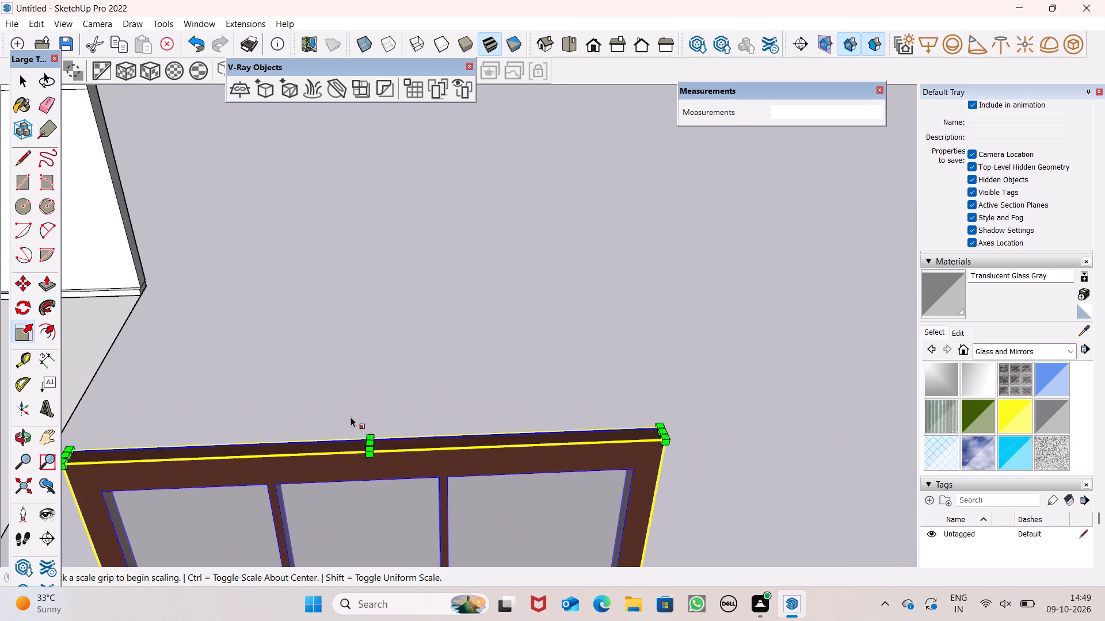
scroll(350, 417, "down", 1)
scroll(362, 434, "up", 6)
left_click_drag(364, 434, 376, 457)
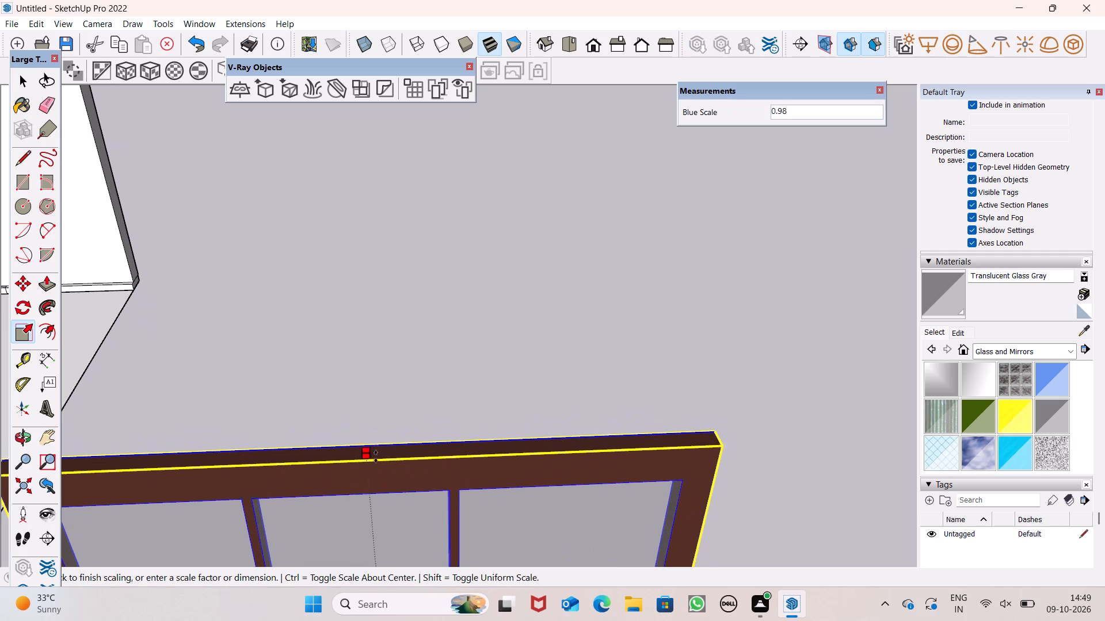
left_click_drag(376, 457, 383, 519)
scroll(524, 354, "down", 2)
scroll(524, 354, "up", 1)
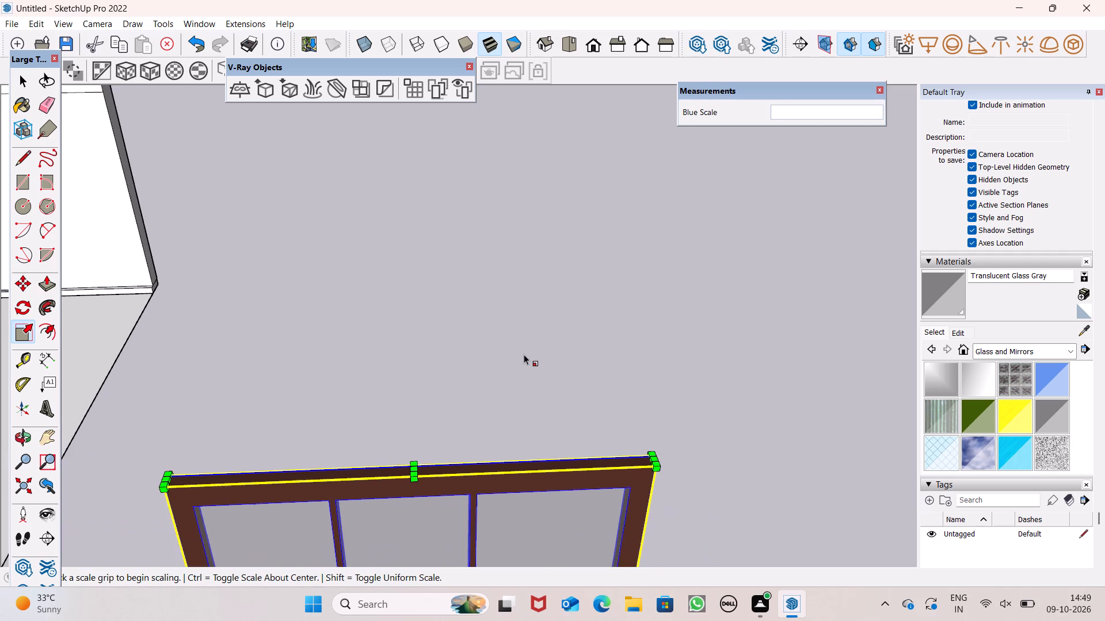
scroll(524, 354, "down", 4)
key("space")
Move the spare window about 42' 6" across to the front of the house.
scroll(524, 354, "down", 5)
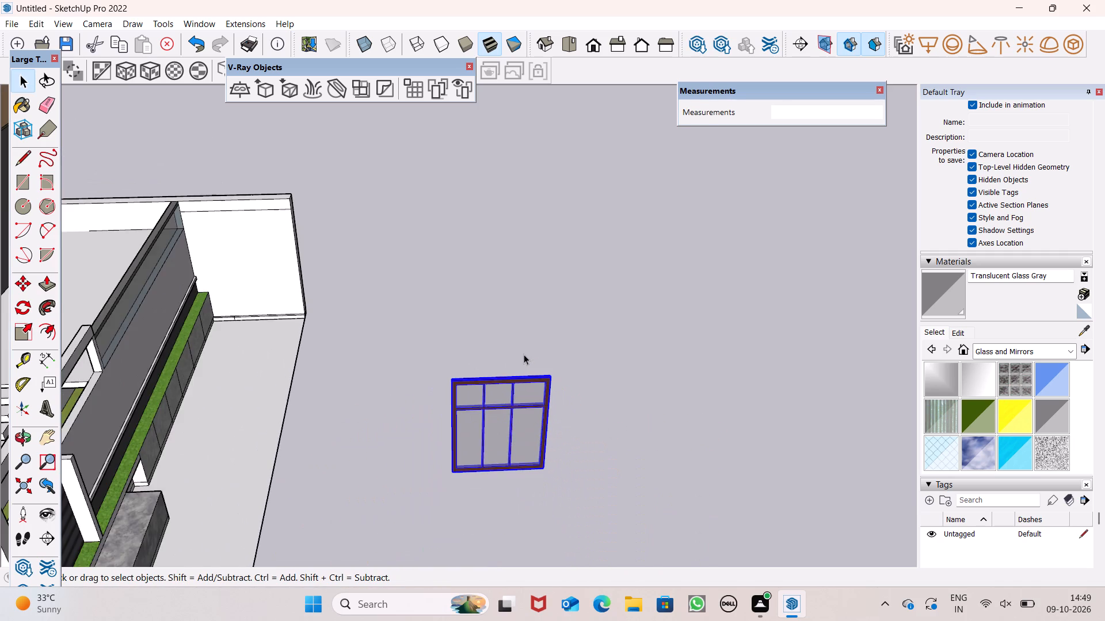
scroll(524, 354, "down", 3)
scroll(493, 392, "down", 4)
middle_click_drag(490, 410, 477, 322)
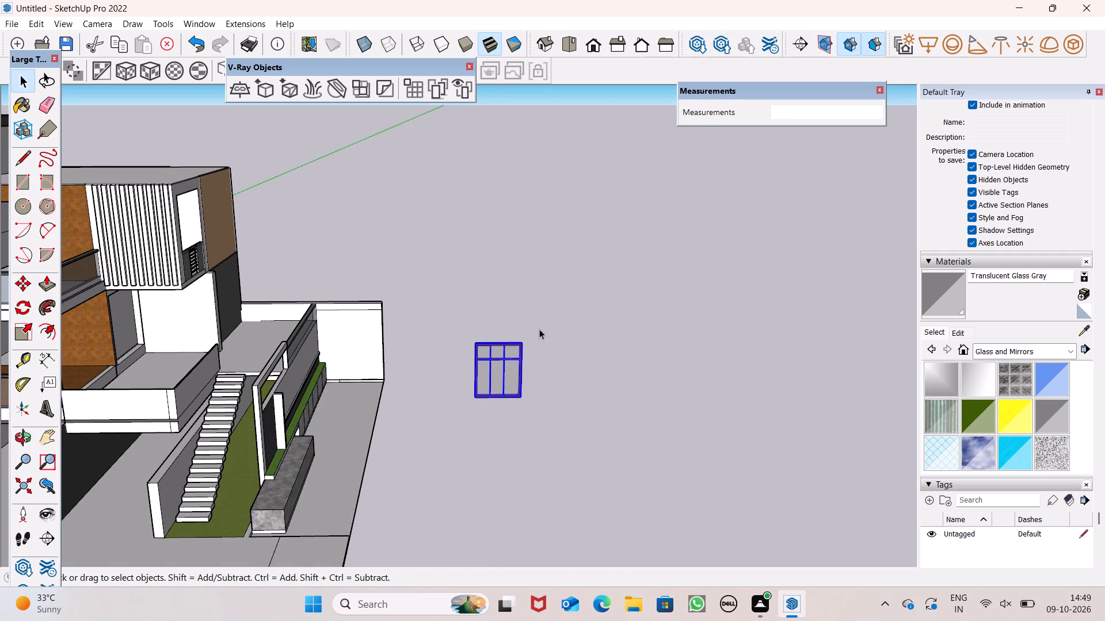
key("m")
key("Return")
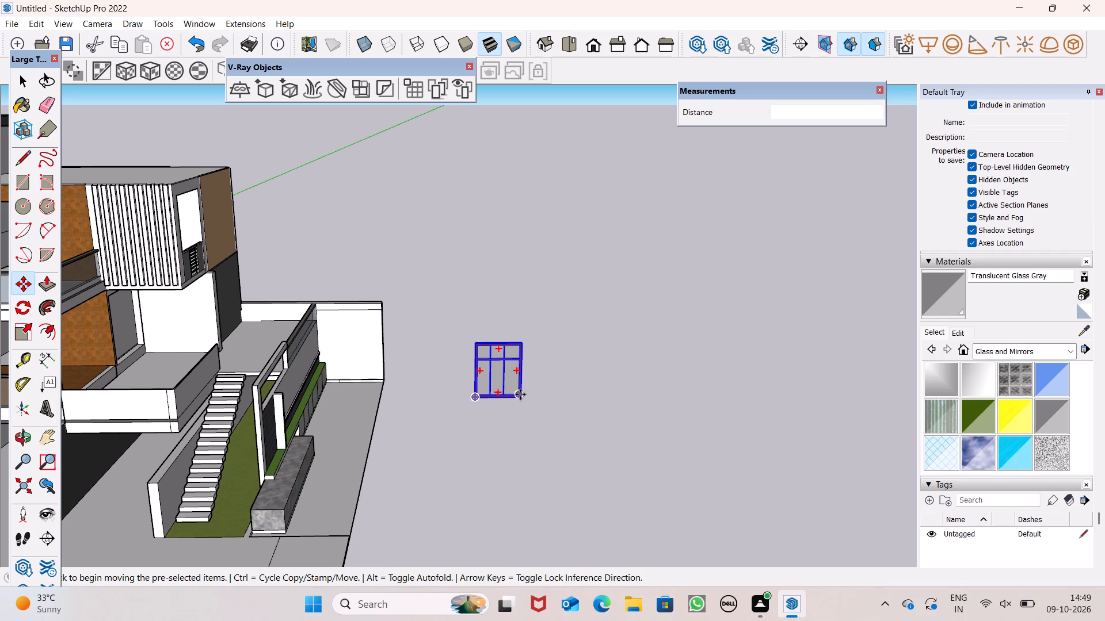
left_click_drag(525, 397, 58, 436)
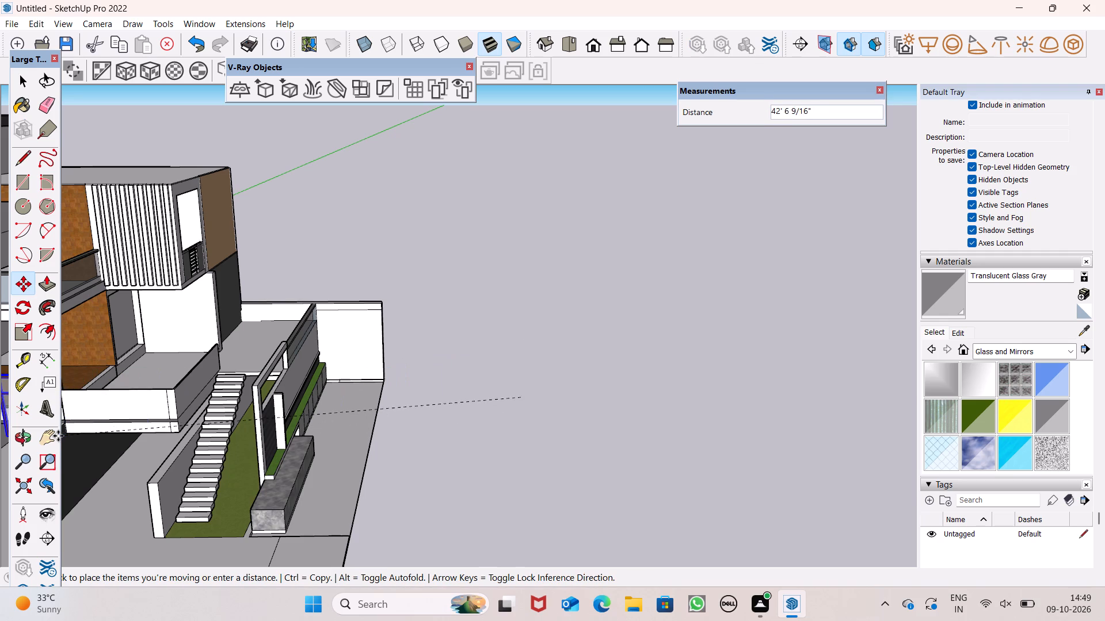
left_click_drag(58, 436, 57, 436)
Move the window about 29' up to the top-floor opening beneath the roof slab.
scroll(315, 298, "down", 7)
scroll(472, 273, "down", 2)
scroll(472, 273, "up", 1)
scroll(475, 273, "down", 3)
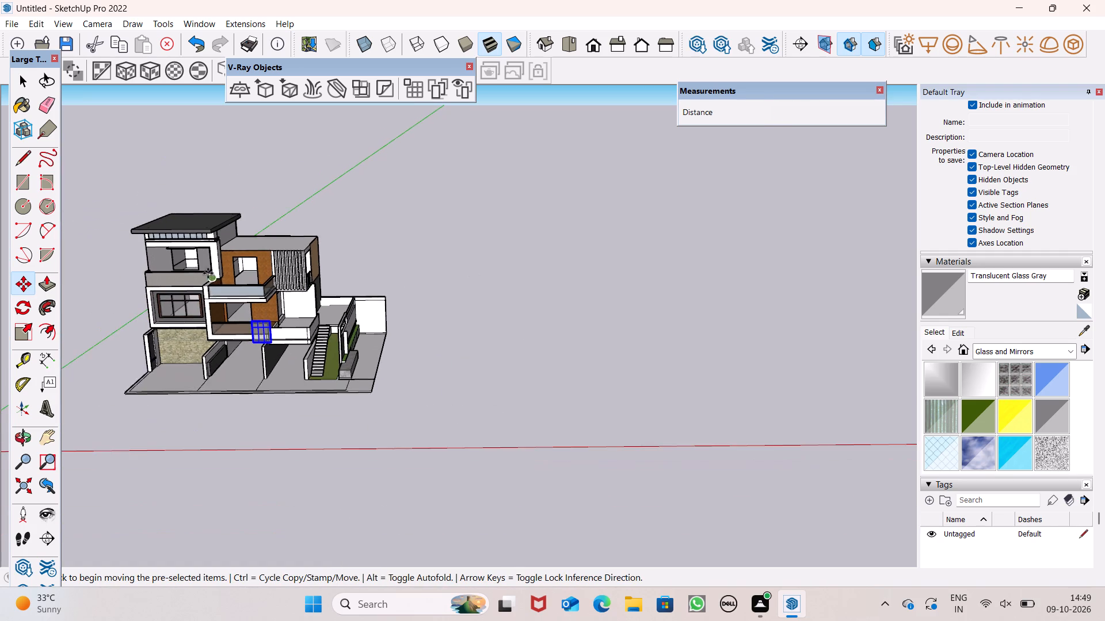
scroll(164, 220, "up", 2)
scroll(156, 214, "down", 1)
scroll(156, 214, "up", 4)
left_click_drag(324, 403, 324, 400)
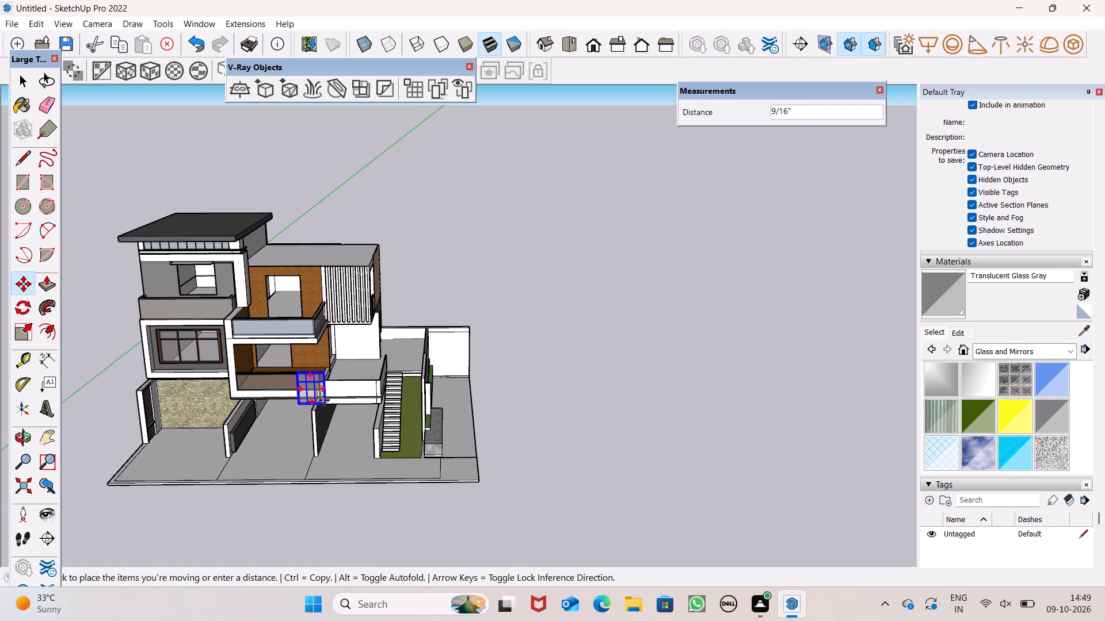
left_click_drag(324, 400, 217, 292)
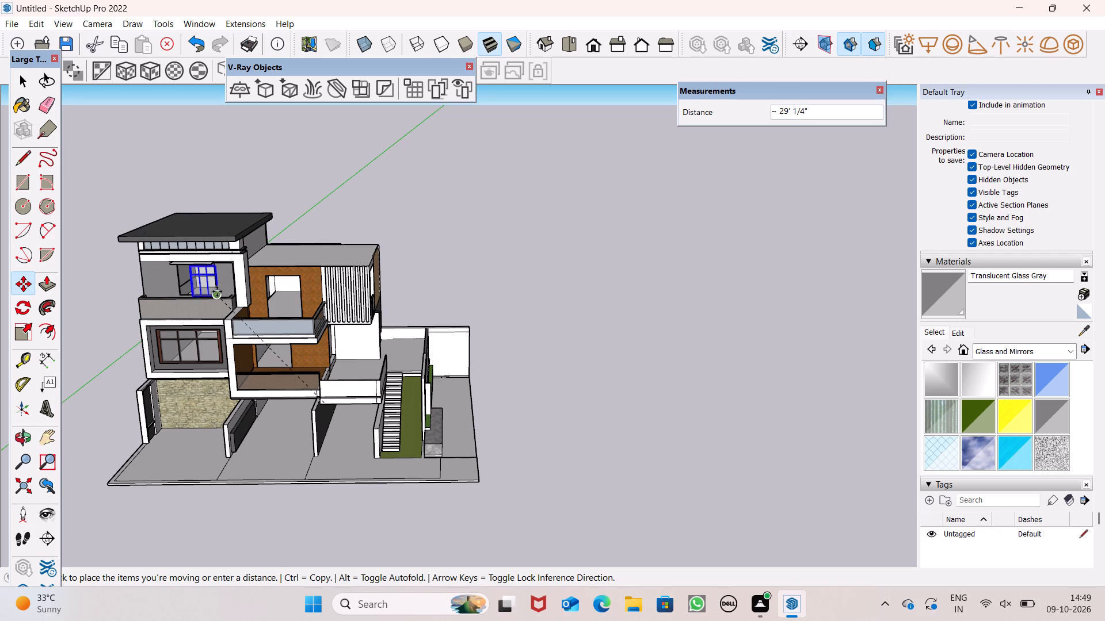
left_click_drag(217, 292, 217, 293)
Move the window by its lower corner to align it with the top-floor opening's lower corner nearest the wood-clad wall.
scroll(167, 275, "up", 13)
scroll(243, 270, "up", 5)
left_click_drag(518, 521, 487, 508)
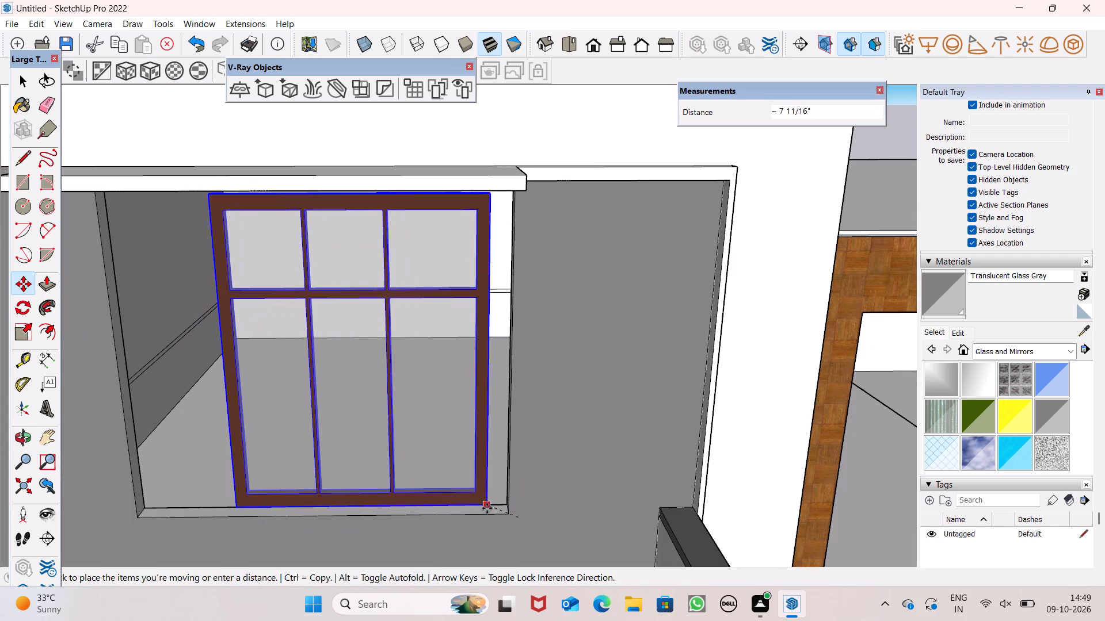
left_click_drag(487, 508, 509, 515)
scroll(535, 457, "down", 1)
middle_click_drag(553, 458, 586, 393)
scroll(586, 393, "up", 1)
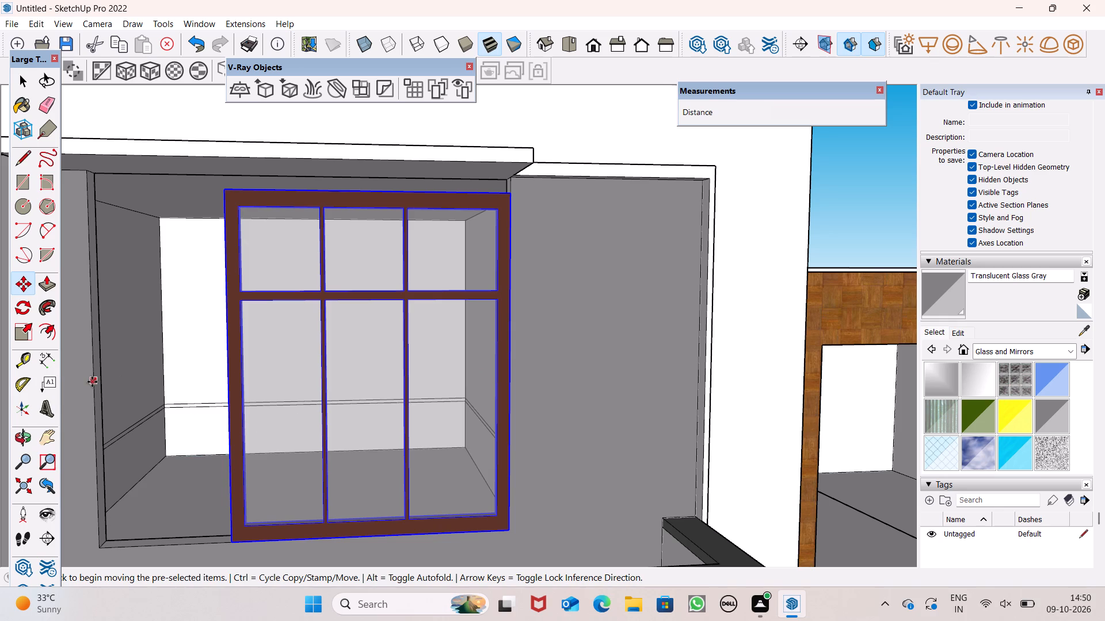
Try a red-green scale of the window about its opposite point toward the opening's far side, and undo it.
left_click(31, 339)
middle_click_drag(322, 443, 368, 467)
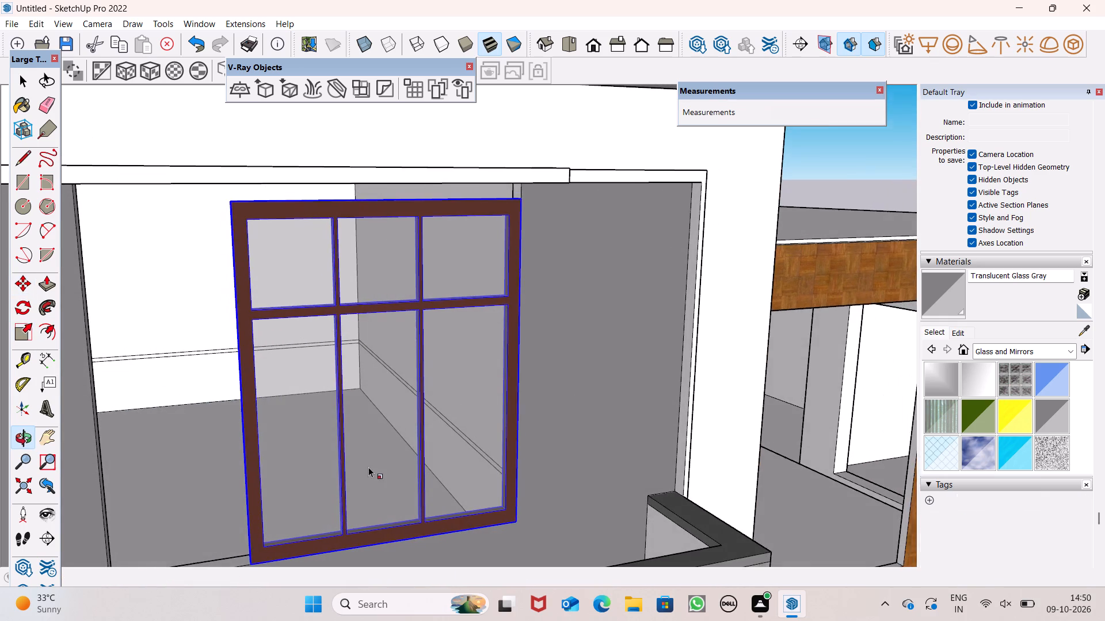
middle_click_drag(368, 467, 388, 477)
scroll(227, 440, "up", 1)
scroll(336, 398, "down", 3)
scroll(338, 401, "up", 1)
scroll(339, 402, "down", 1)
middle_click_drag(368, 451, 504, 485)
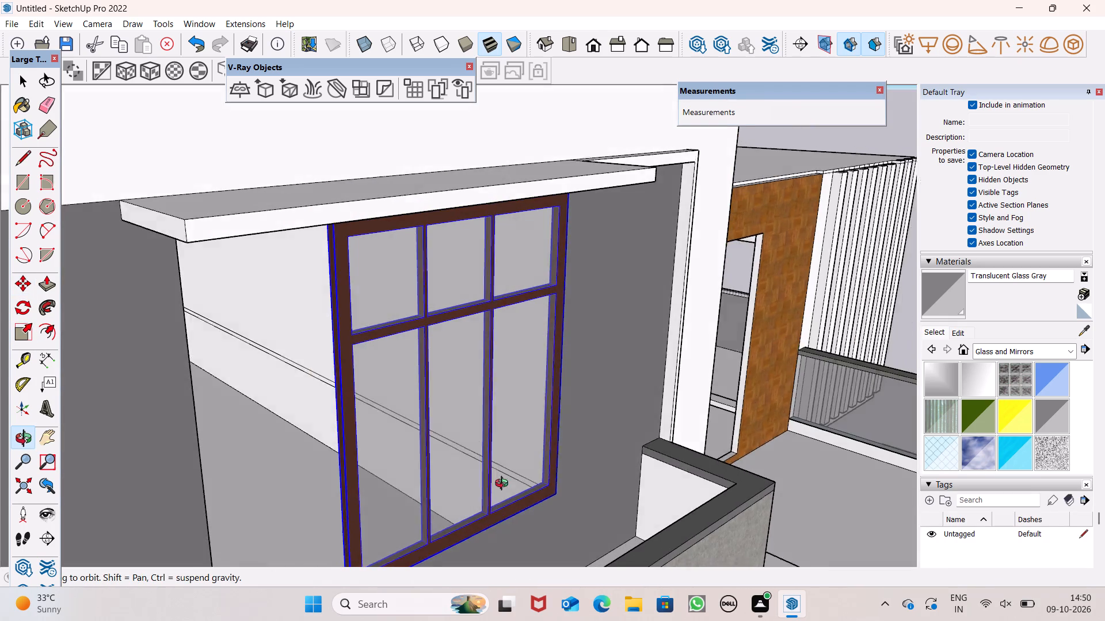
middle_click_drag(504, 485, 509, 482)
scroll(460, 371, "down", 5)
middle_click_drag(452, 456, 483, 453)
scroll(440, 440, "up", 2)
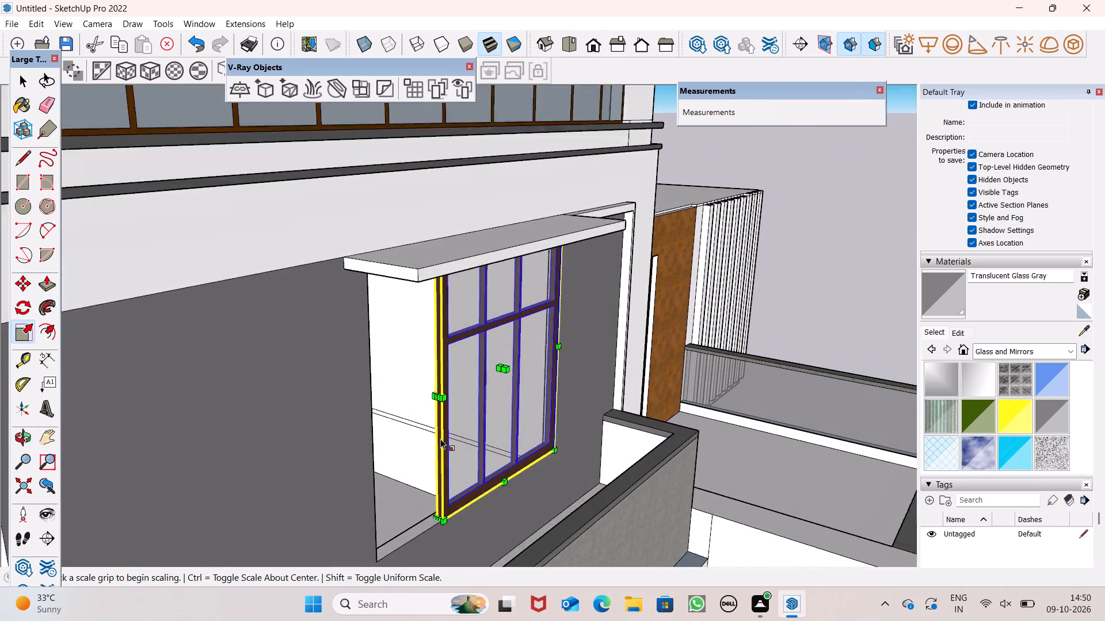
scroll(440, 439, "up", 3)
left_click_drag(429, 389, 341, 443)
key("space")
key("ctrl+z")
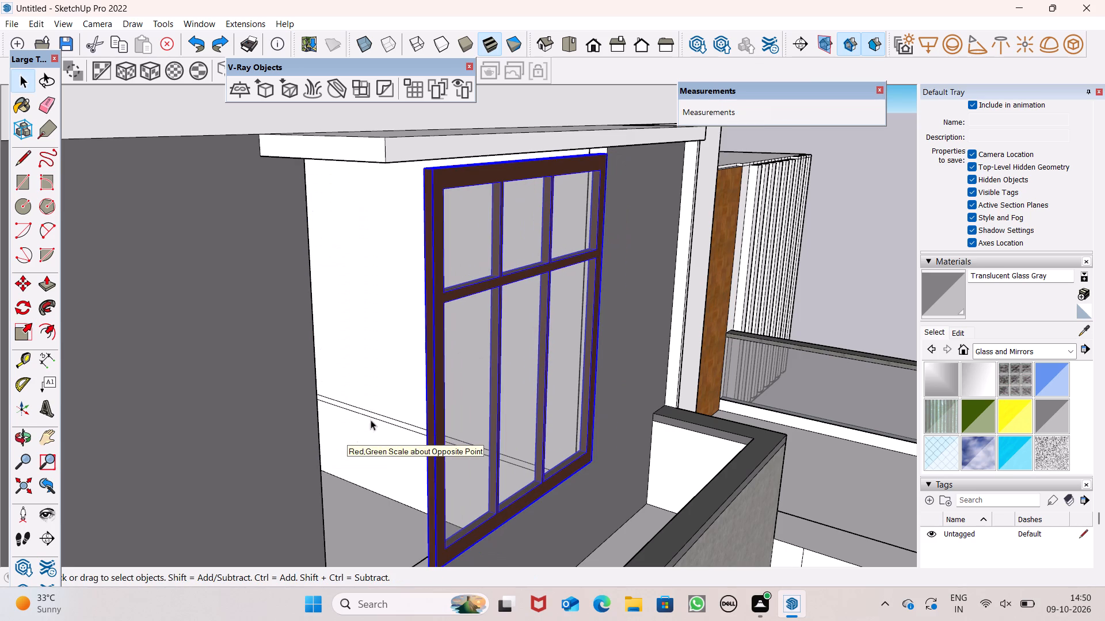
Scale the window along the red axis by about 1.45 to span the width of the top-floor opening.
left_click(18, 338)
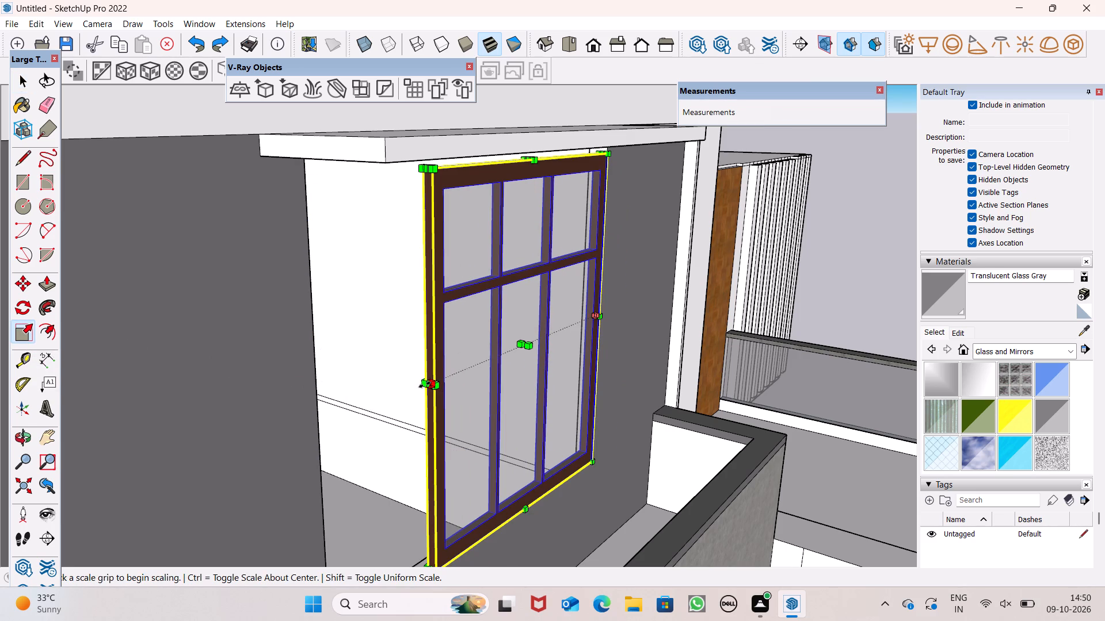
left_click_drag(425, 386, 319, 439)
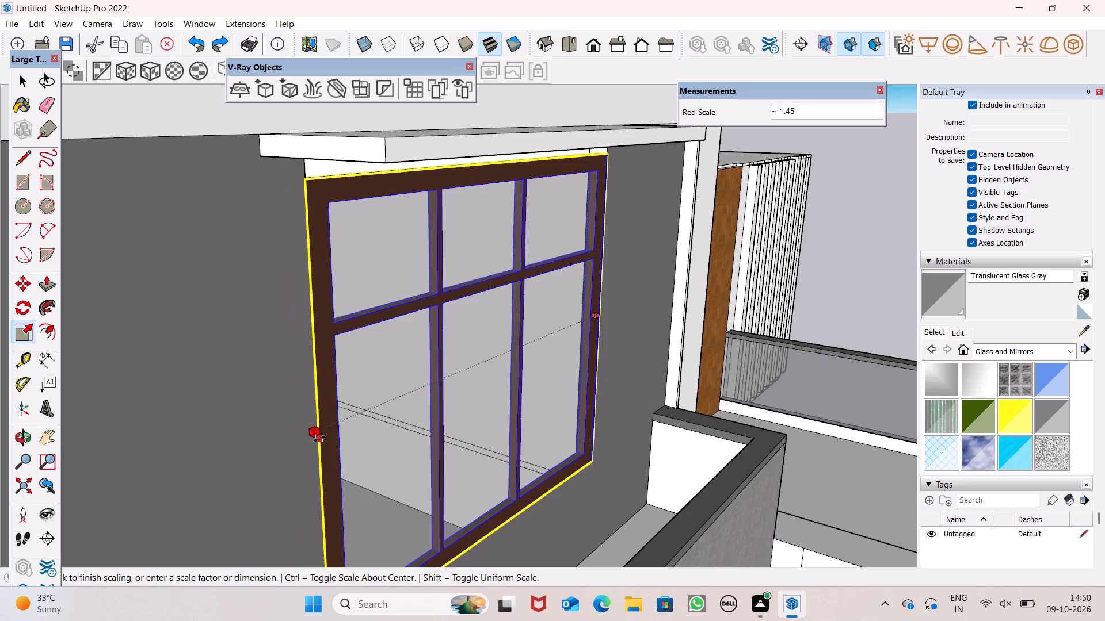
left_click_drag(319, 439, 319, 438)
Scale the window up along the blue axis until its top edge meets the underside of the canopy slab.
scroll(348, 434, "down", 1)
middle_click_drag(410, 405, 412, 349)
scroll(412, 349, "up", 1)
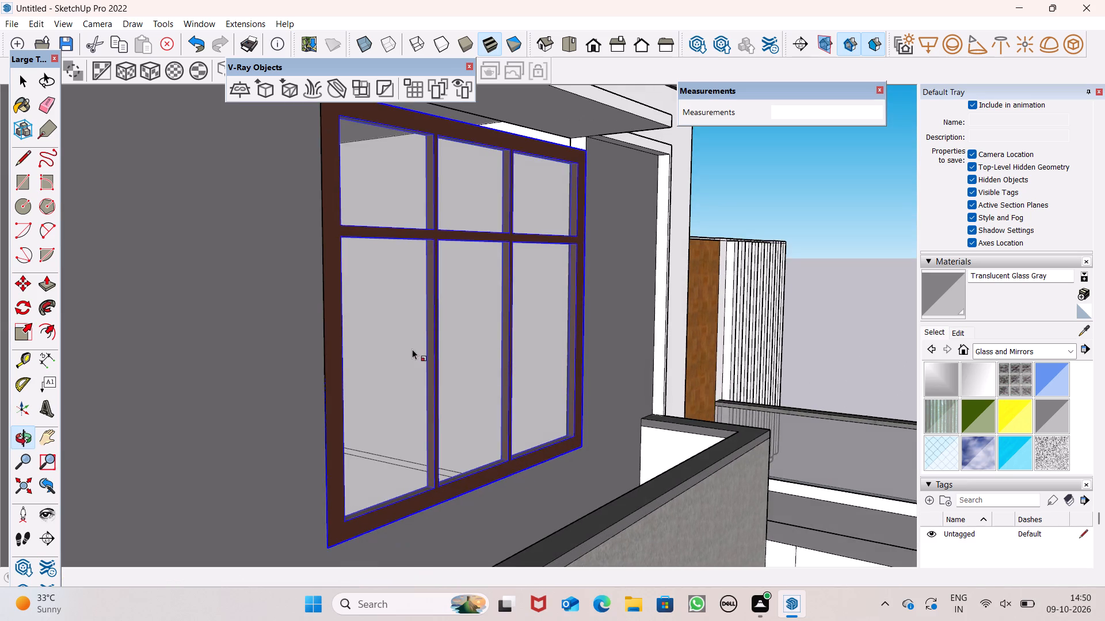
scroll(417, 362, "down", 3)
scroll(506, 57, "up", 5)
scroll(491, 128, "up", 6)
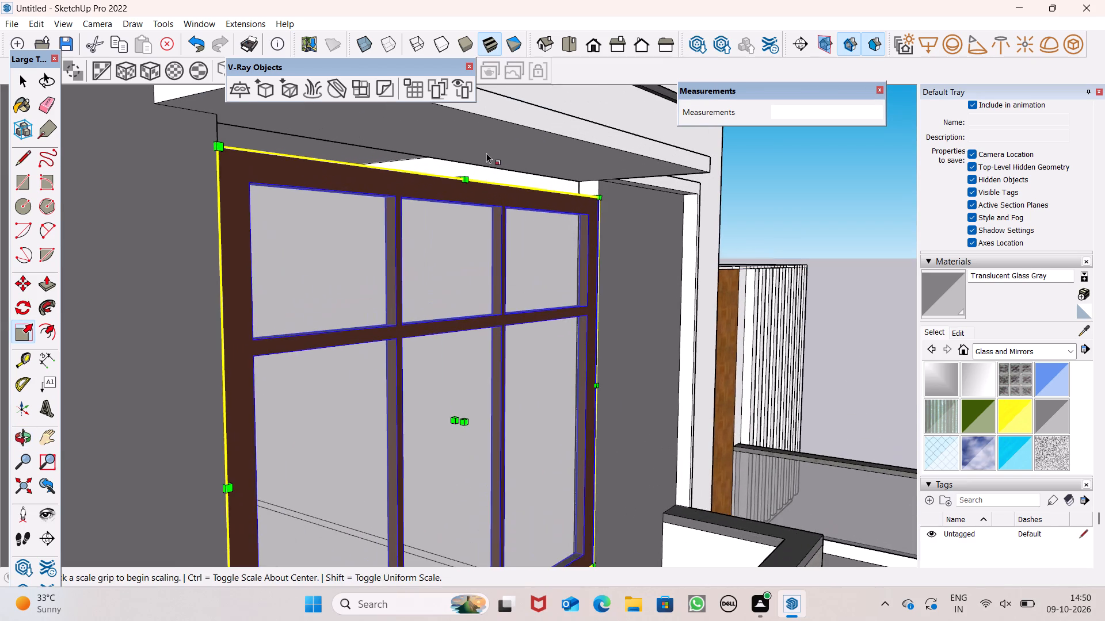
scroll(468, 181, "up", 5)
middle_click_drag(467, 192, 483, 212)
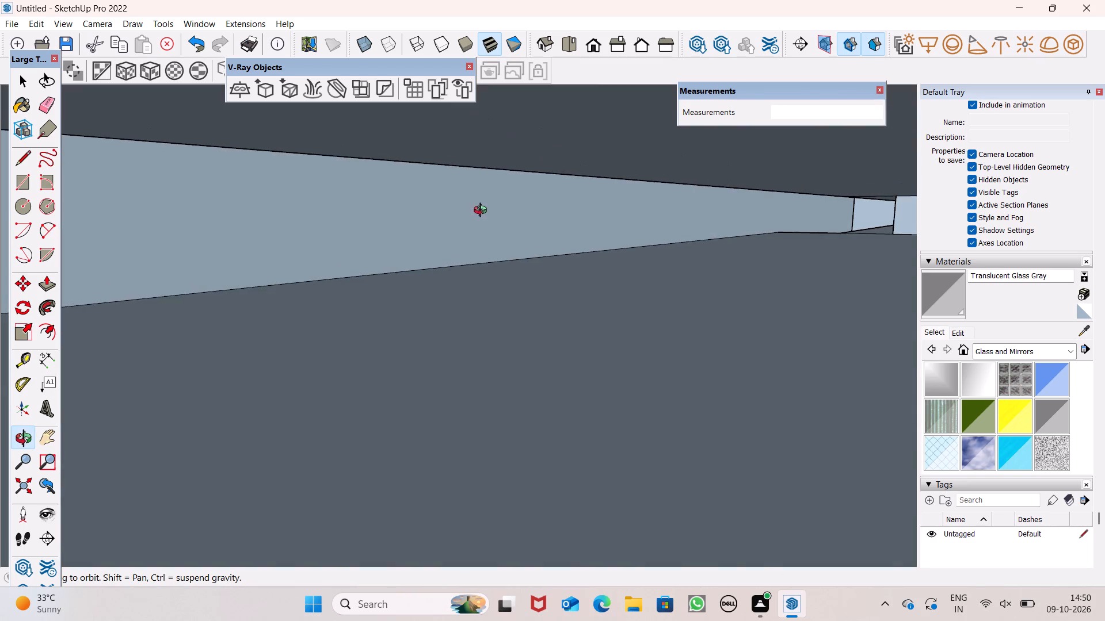
middle_click_drag(483, 212, 477, 182)
scroll(547, 263, "down", 2)
scroll(550, 277, "up", 1)
scroll(561, 292, "down", 3)
scroll(562, 300, "up", 1)
scroll(563, 303, "down", 1)
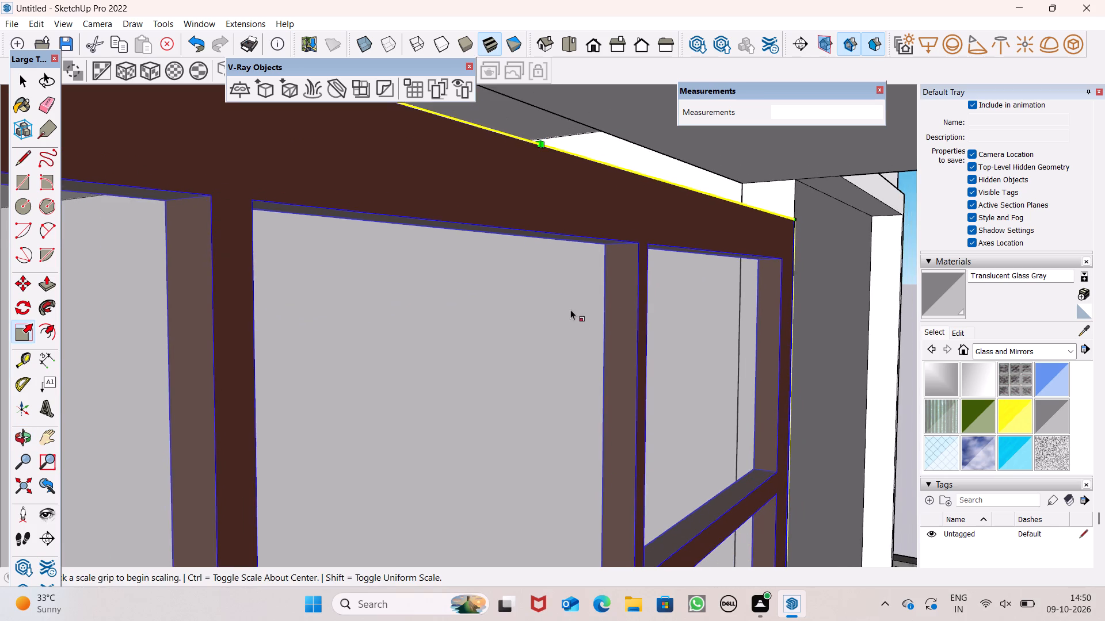
scroll(574, 324, "down", 8)
middle_click_drag(498, 238, 534, 244)
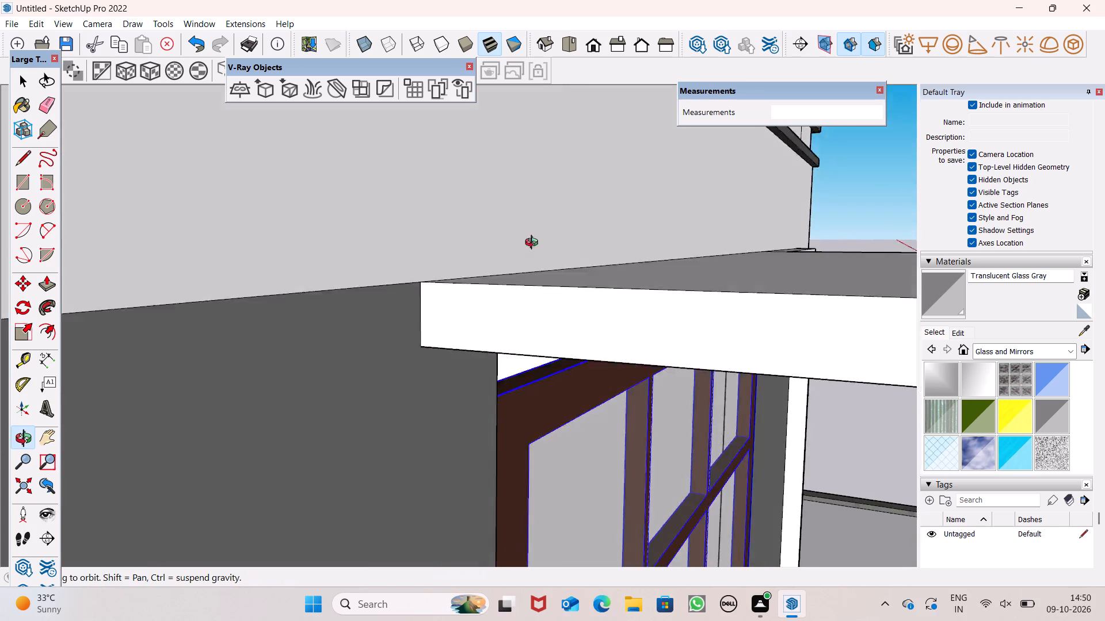
middle_click_drag(534, 244, 538, 250)
scroll(634, 276, "up", 3)
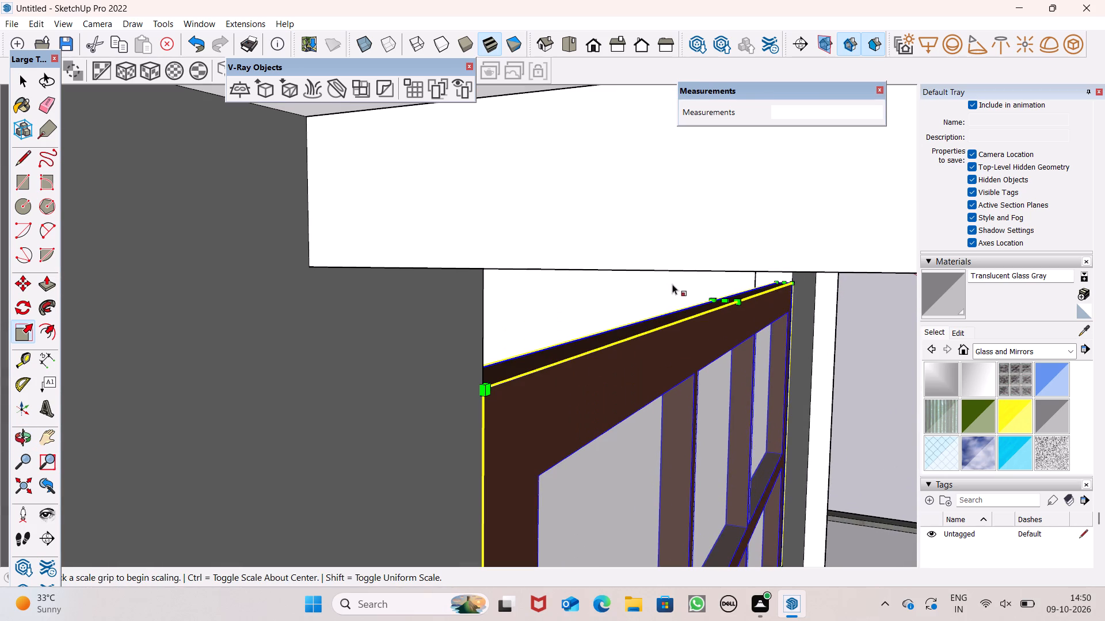
left_click_drag(743, 305, 733, 288)
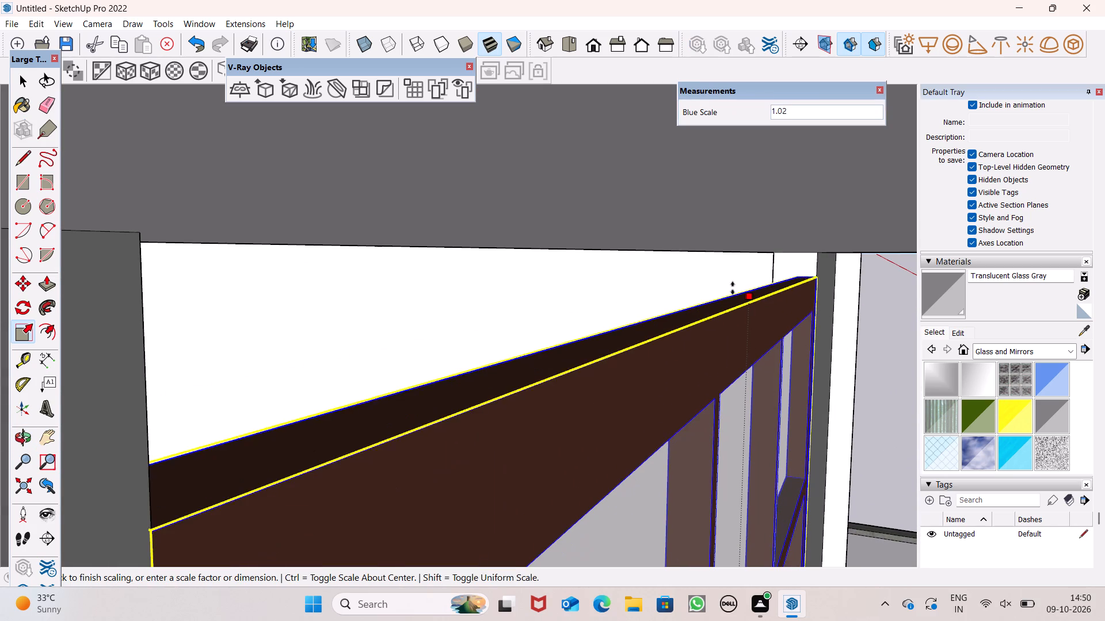
left_click_drag(733, 288, 725, 251)
key("space")
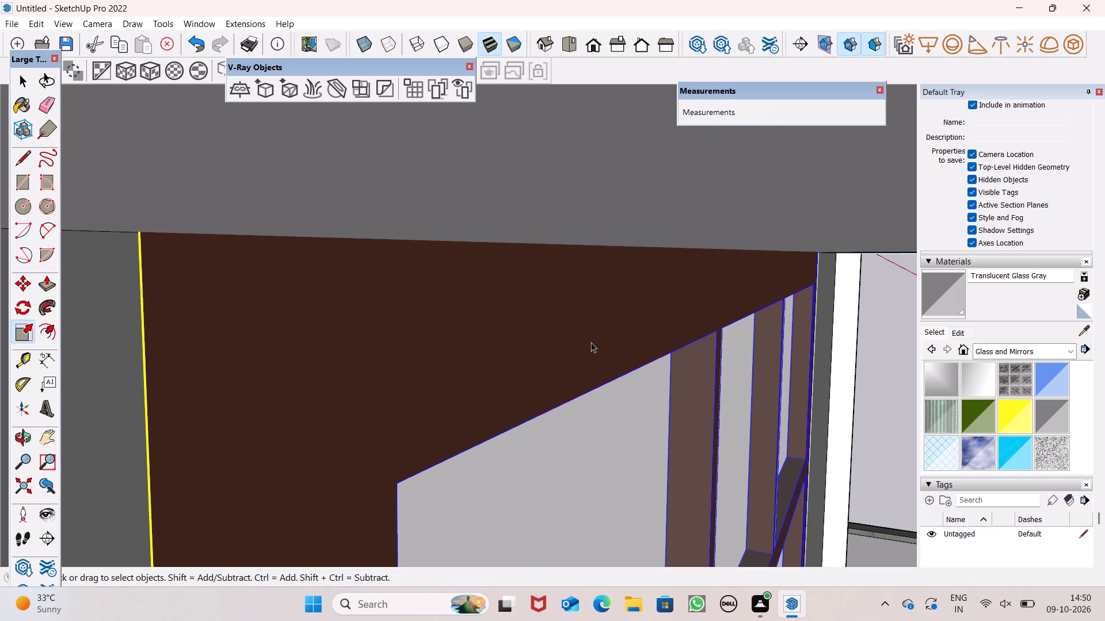
key("space")
Examine the fitted top-floor window under its canopy and in the context of the whole house.
scroll(585, 355, "down", 6)
scroll(444, 343, "down", 3)
scroll(565, 247, "down", 2)
scroll(562, 308, "down", 1)
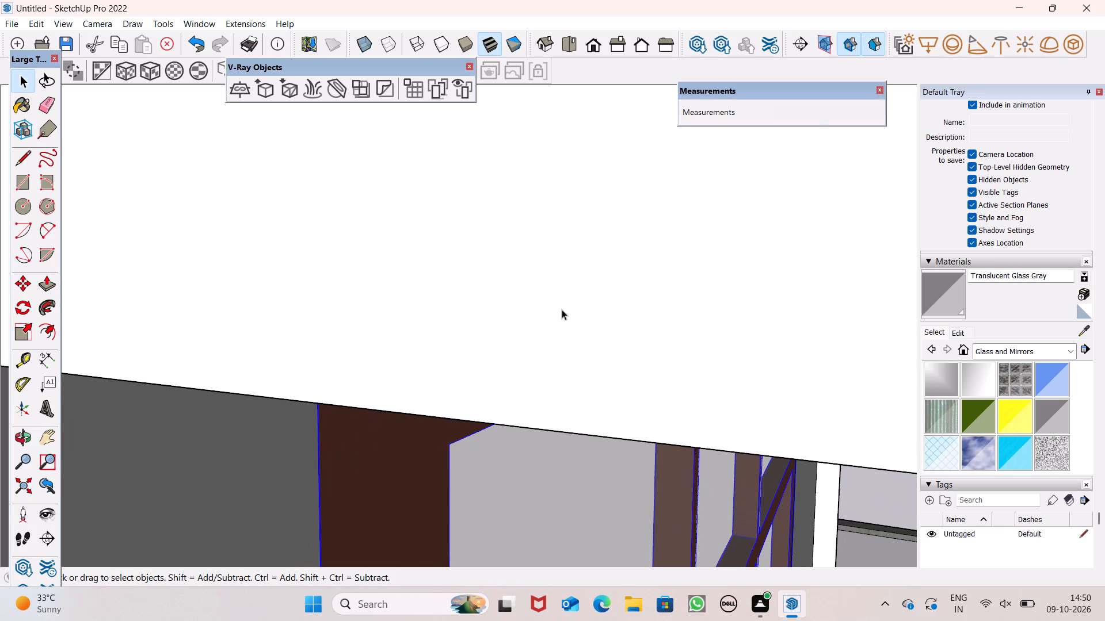
scroll(562, 341, "down", 9)
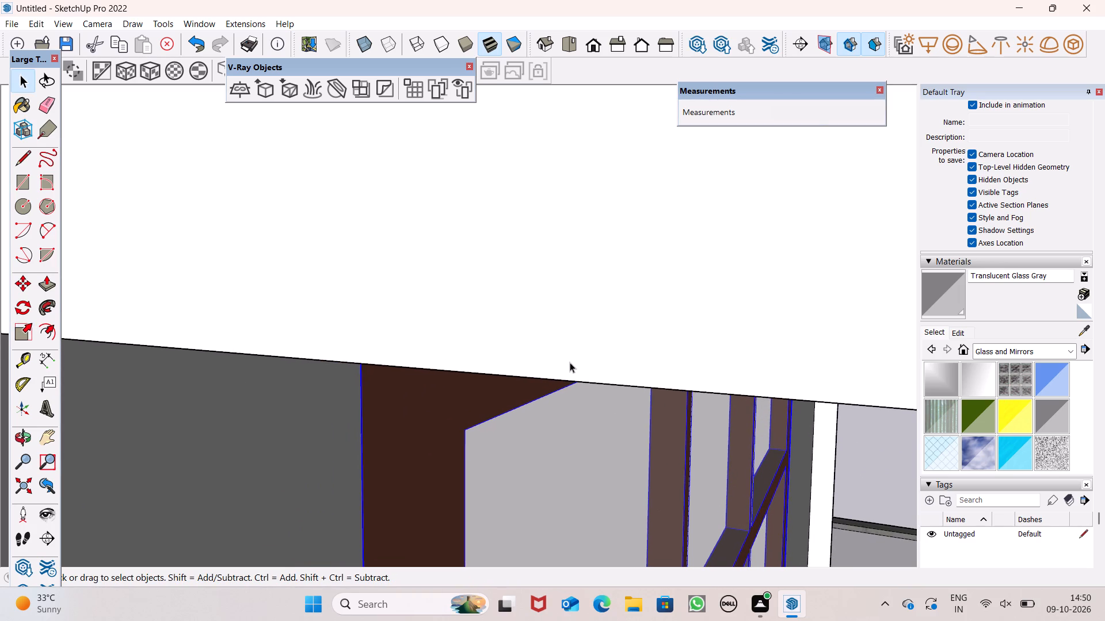
scroll(570, 362, "down", 10)
scroll(516, 416, "down", 7)
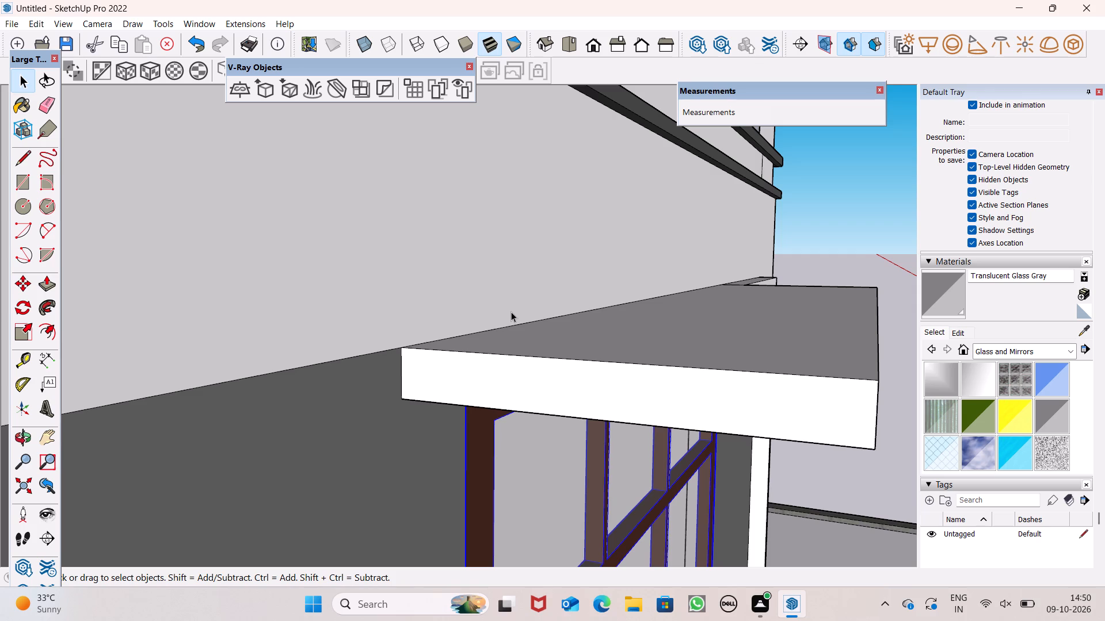
scroll(512, 342, "down", 9)
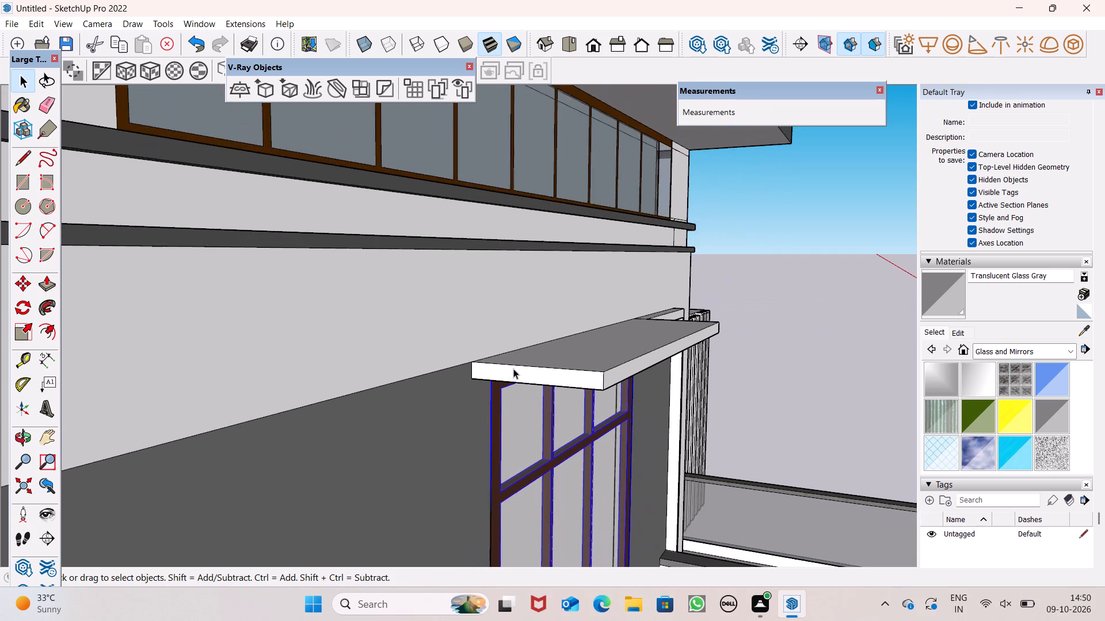
scroll(513, 369, "down", 5)
scroll(524, 312, "down", 4)
scroll(550, 203, "down", 3)
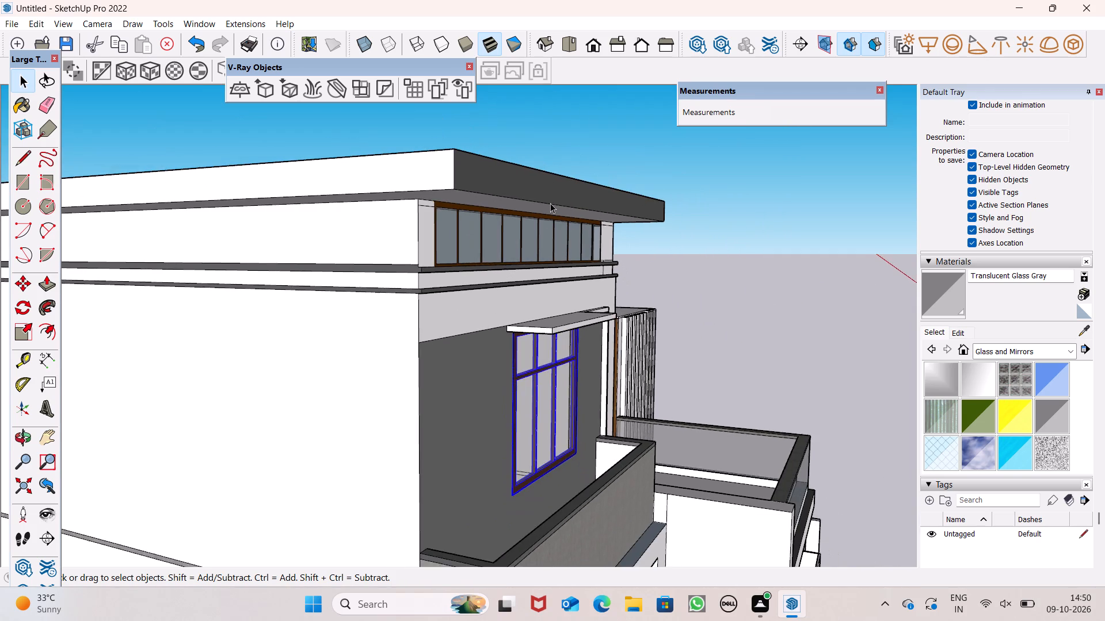
scroll(559, 227, "down", 11)
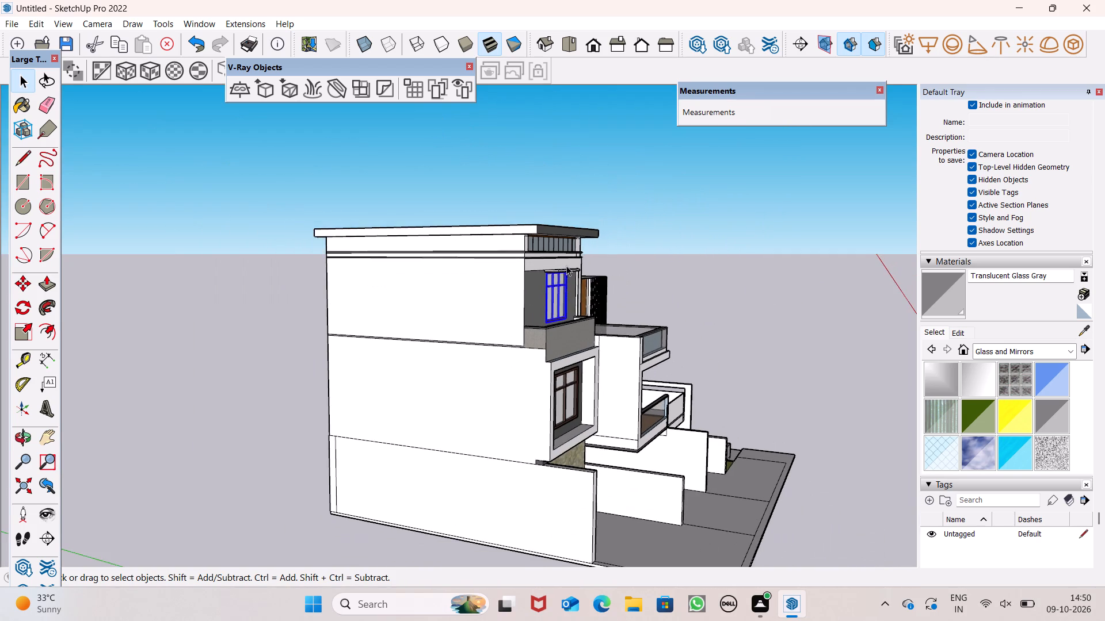
Deselect the top-floor window and examine the whole house from its side, front and opposite corner.
scroll(566, 274, "down", 8)
scroll(412, 305, "down", 3)
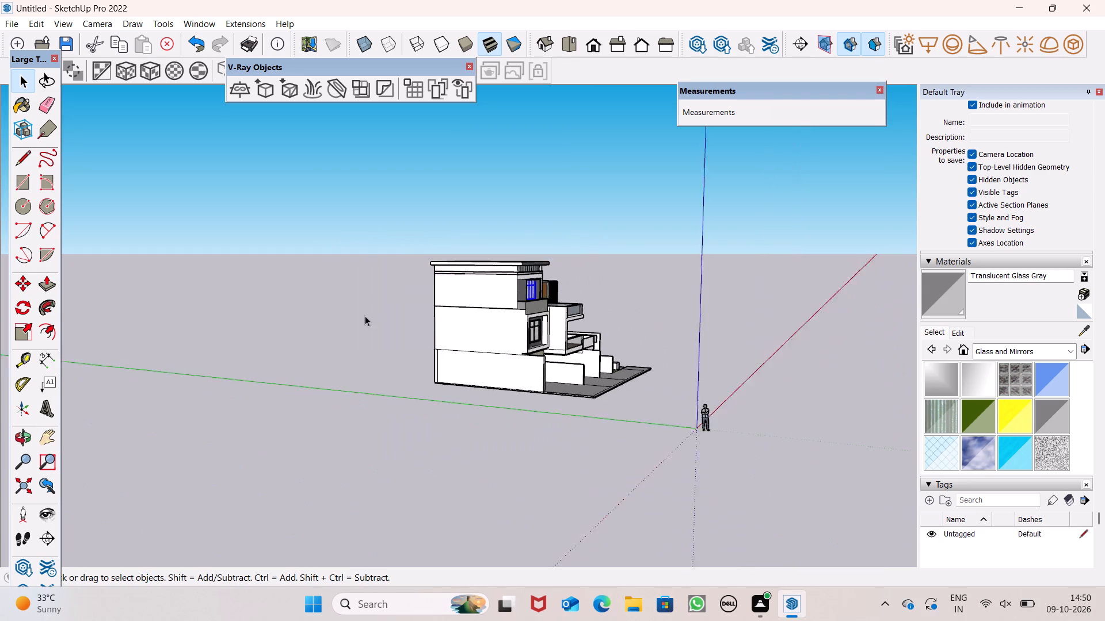
scroll(365, 316, "down", 3)
middle_click_drag(506, 317, 167, 396)
key("space")
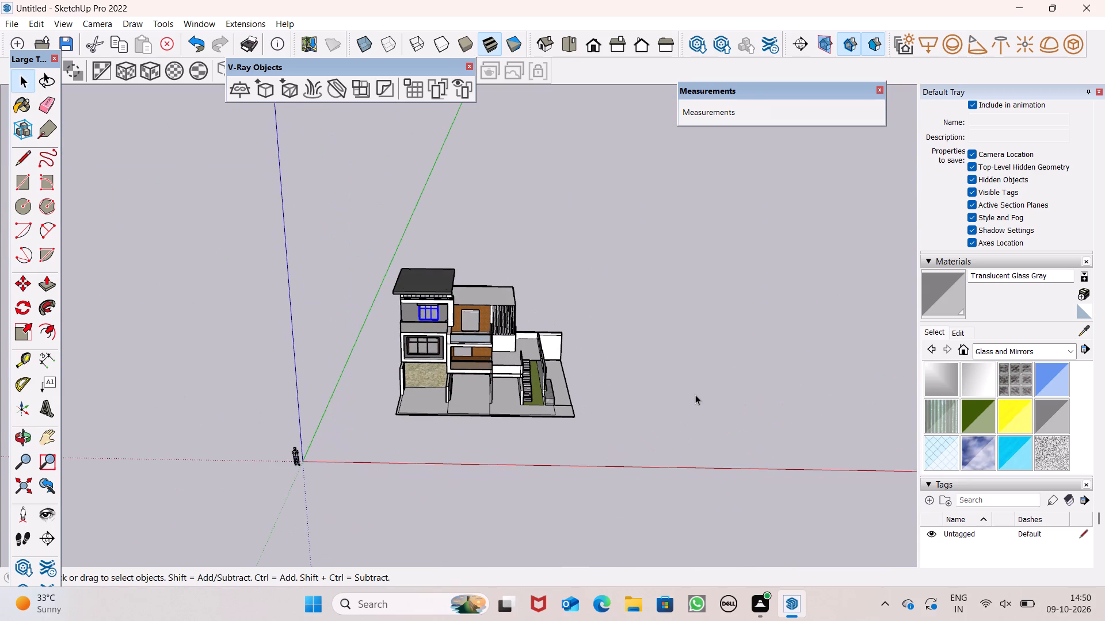
left_click(688, 390)
scroll(688, 386, "up", 5)
scroll(474, 312, "down", 5)
scroll(631, 355, "up", 1)
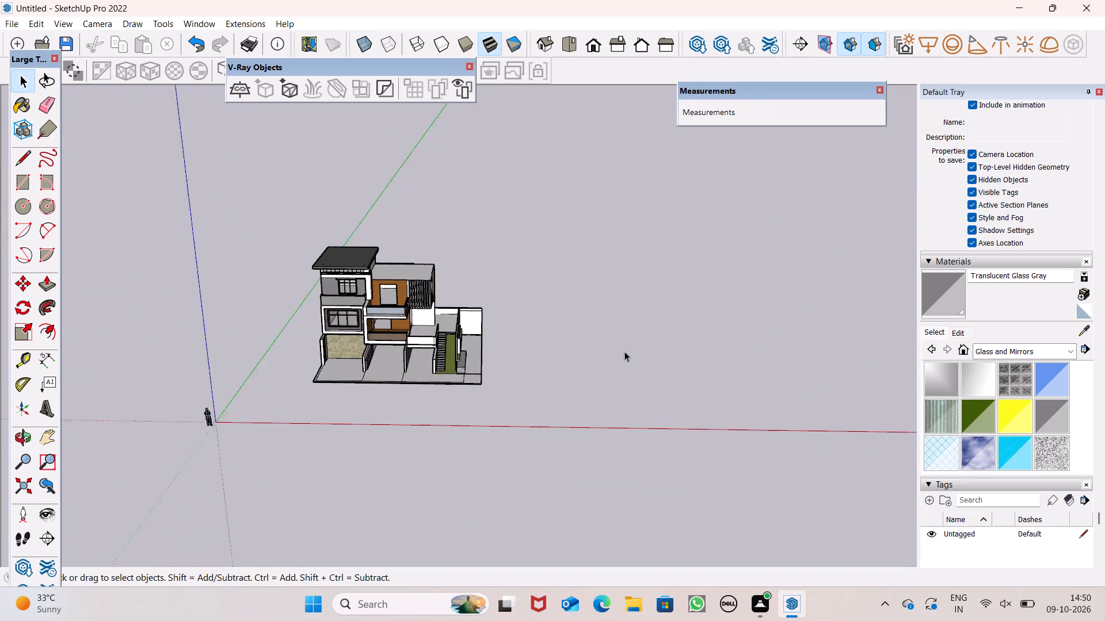
scroll(624, 351, "up", 4)
middle_click_drag(611, 354, 233, 260)
scroll(565, 320, "up", 1)
scroll(299, 251, "up", 1)
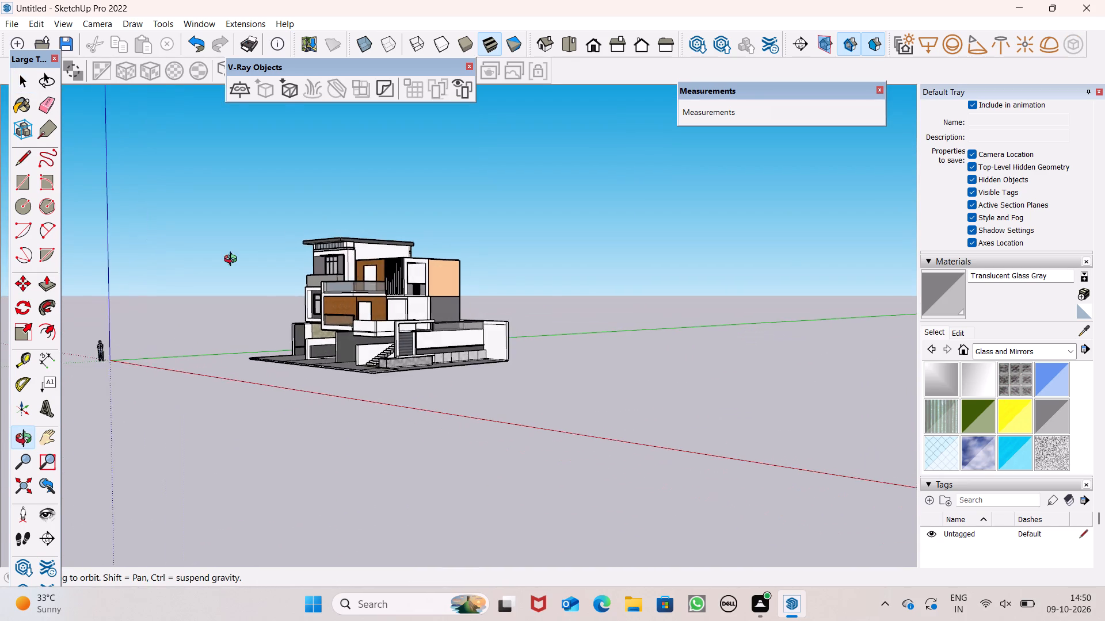
middle_click_drag(233, 260, 643, 301)
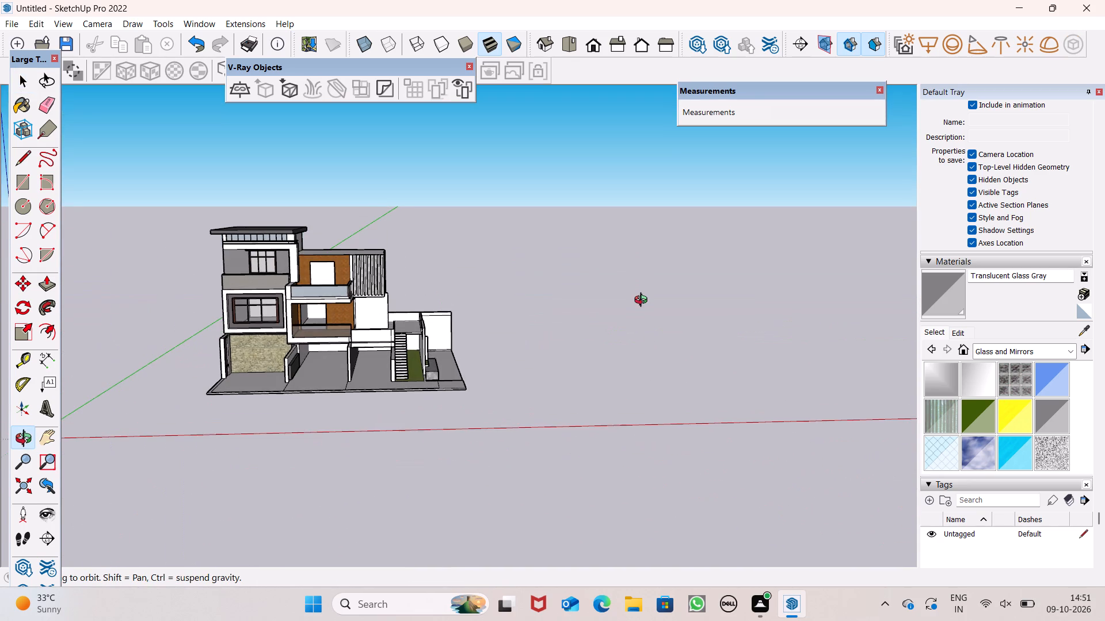
middle_click_drag(643, 301, 642, 306)
Start the Rectangle tool for drawing a new rectangle in the house model.
left_click(18, 186)
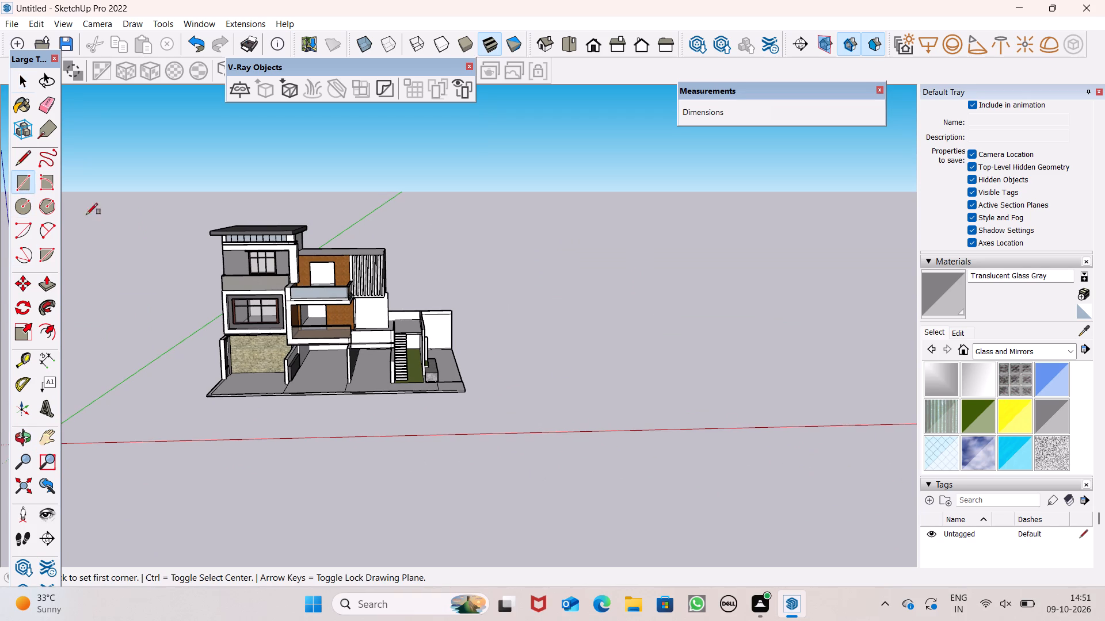
scroll(869, 451, "up", 4)
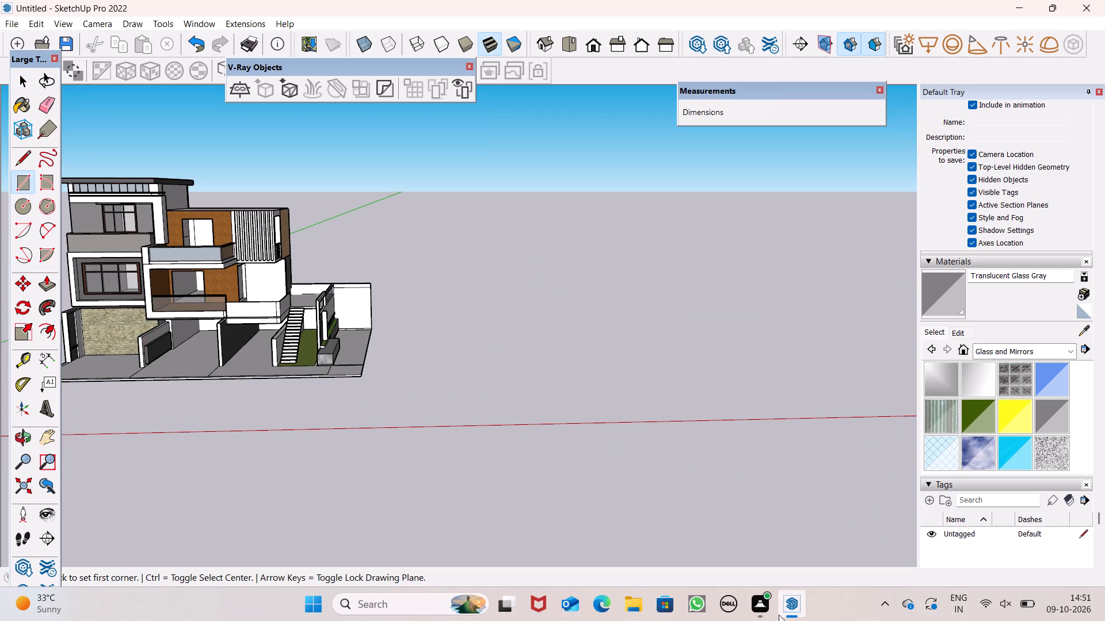
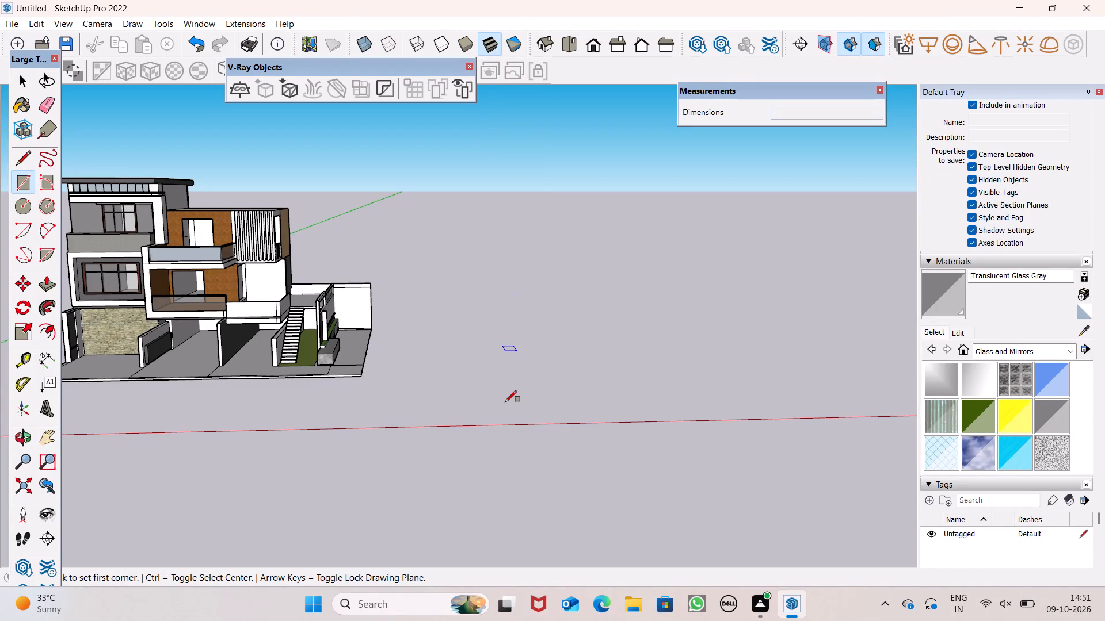
Draw an upright rectangle about 7' 8" wide and 8' 3" high in the open space beside the house.
middle_click_drag(502, 436, 494, 364)
scroll(494, 362, "up", 1)
left_click(454, 254)
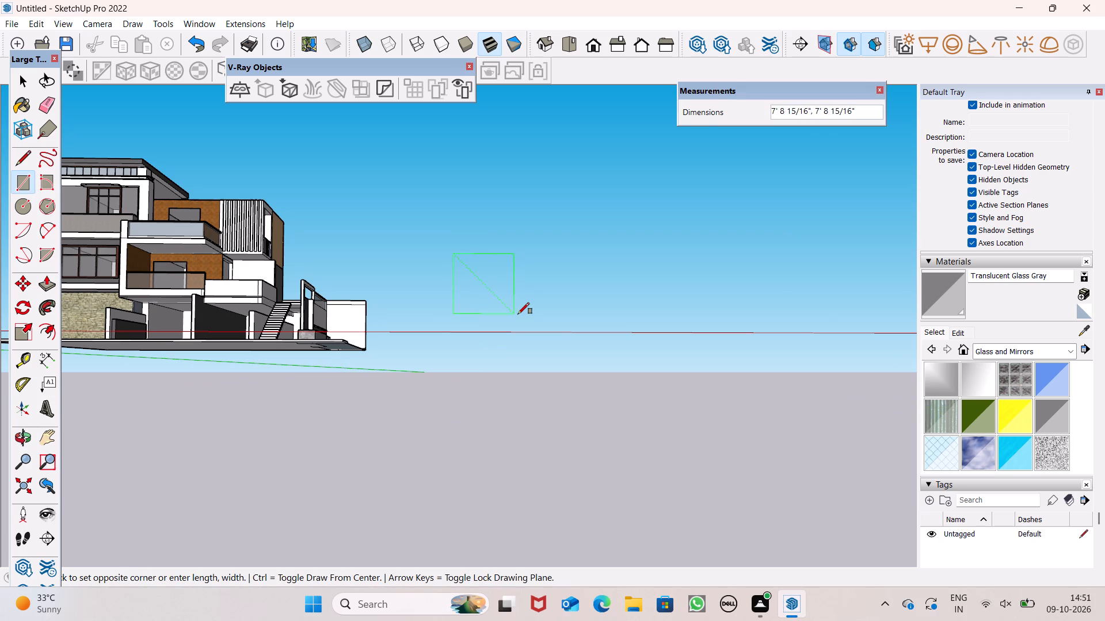
middle_click_drag(521, 315, 513, 324)
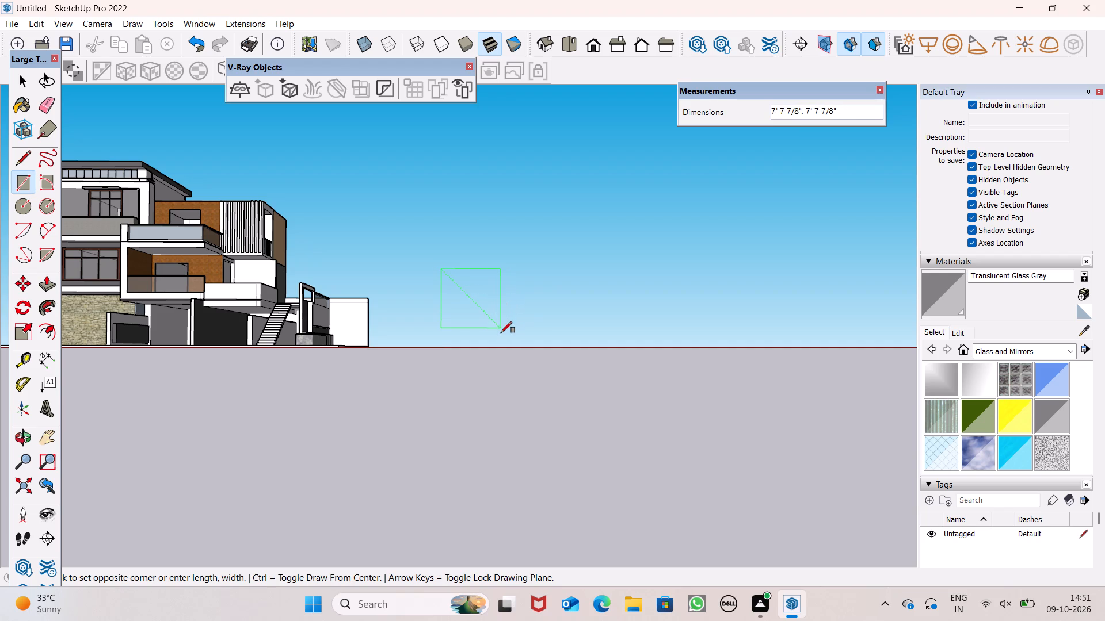
left_click(501, 333)
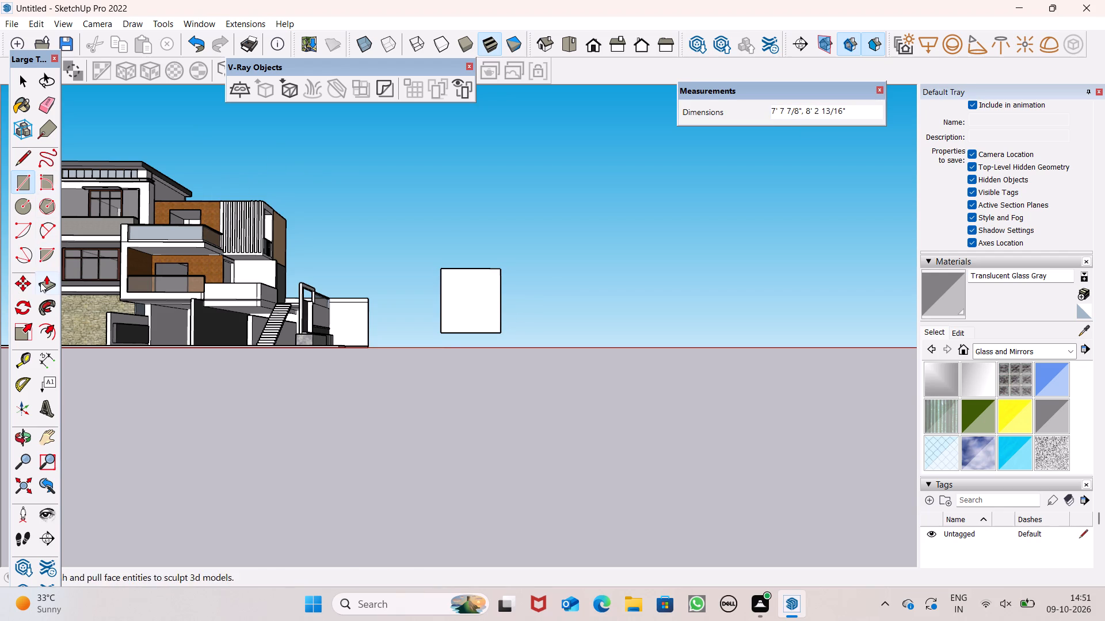
Offset the upright rectangle's outline inward by about 4" to form a frame border.
left_click(26, 333)
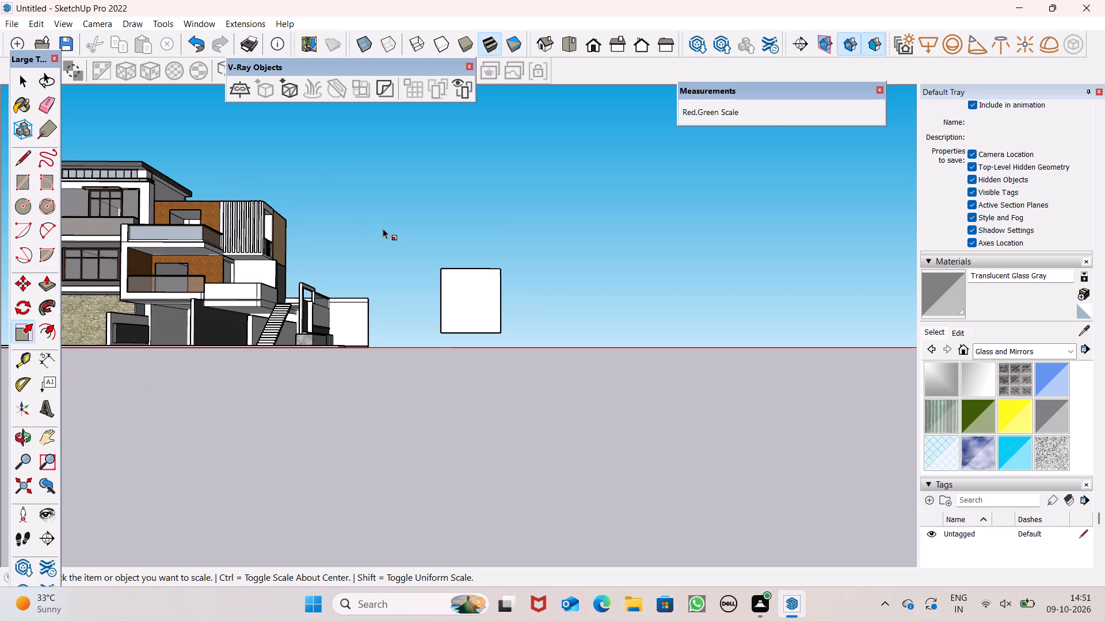
scroll(388, 228, "up", 2)
middle_click_drag(513, 296, 513, 317)
scroll(513, 350, "up", 6)
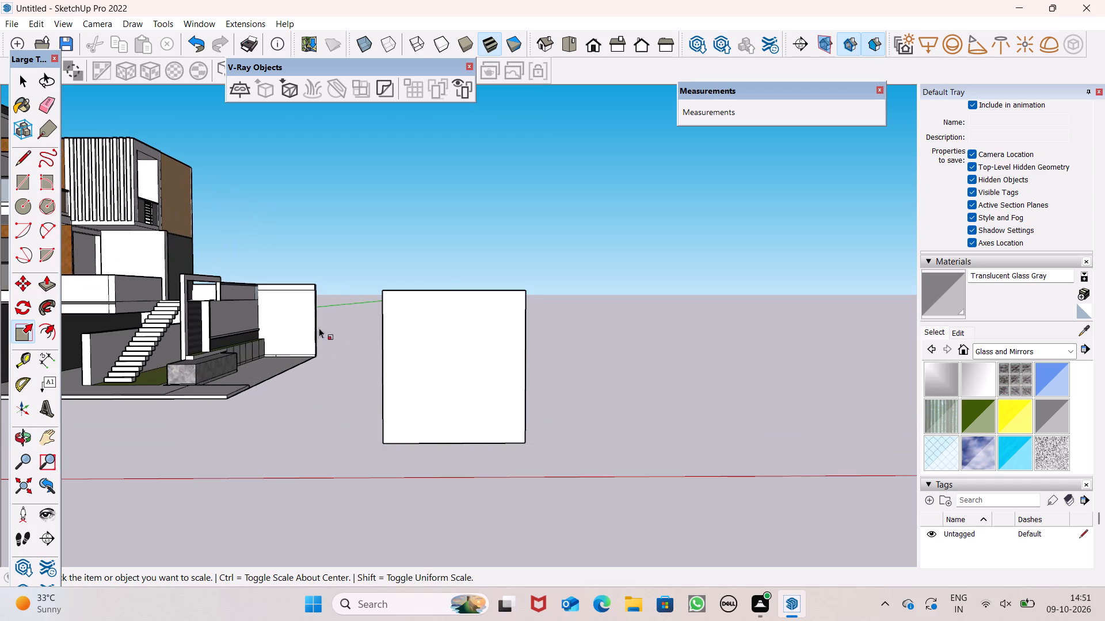
left_click(46, 339)
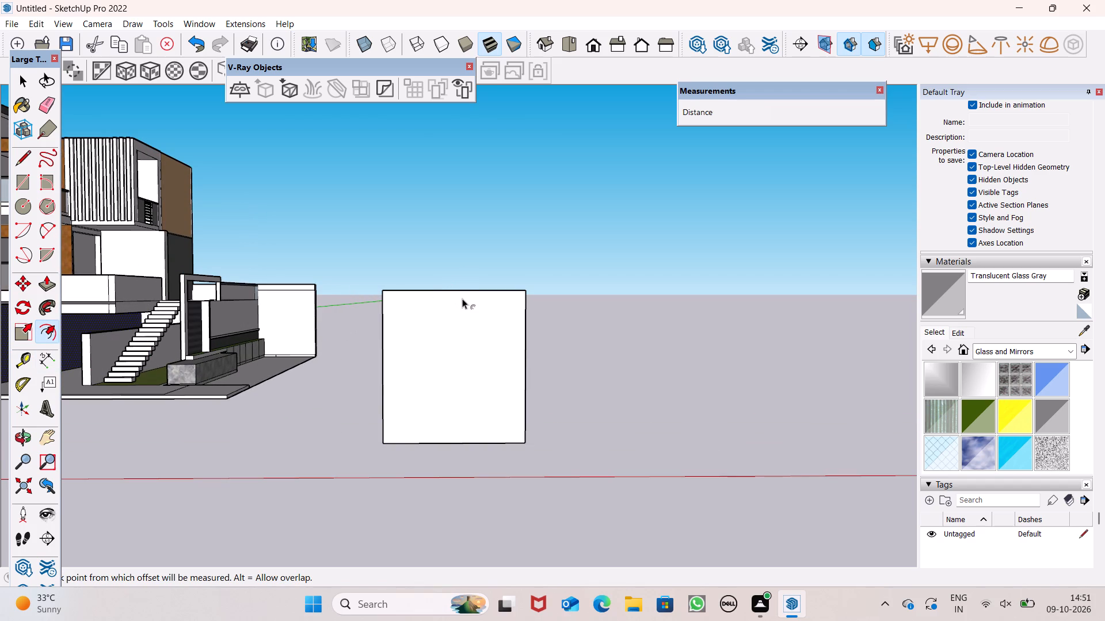
key("space")
left_click(569, 338)
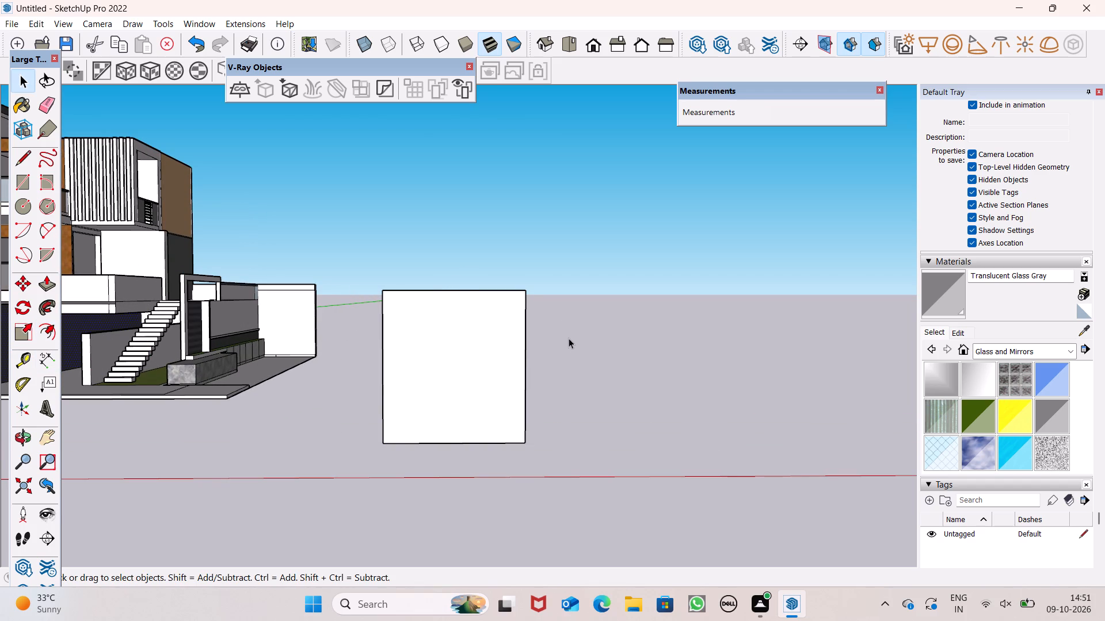
left_click(58, 339)
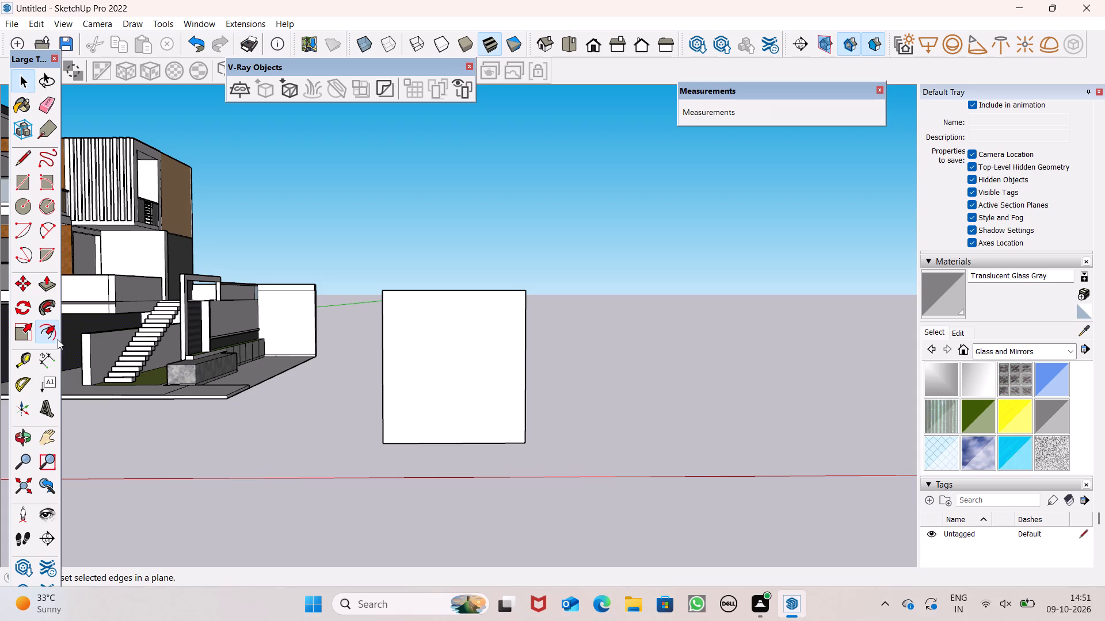
left_click_drag(443, 314, 443, 310)
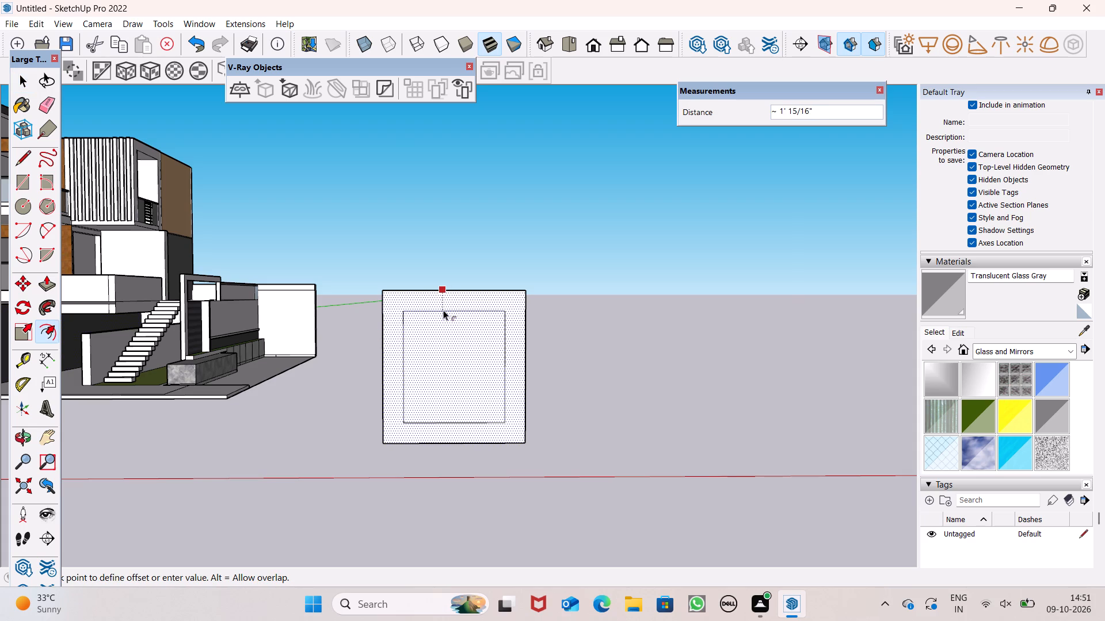
left_click_drag(443, 310, 439, 298)
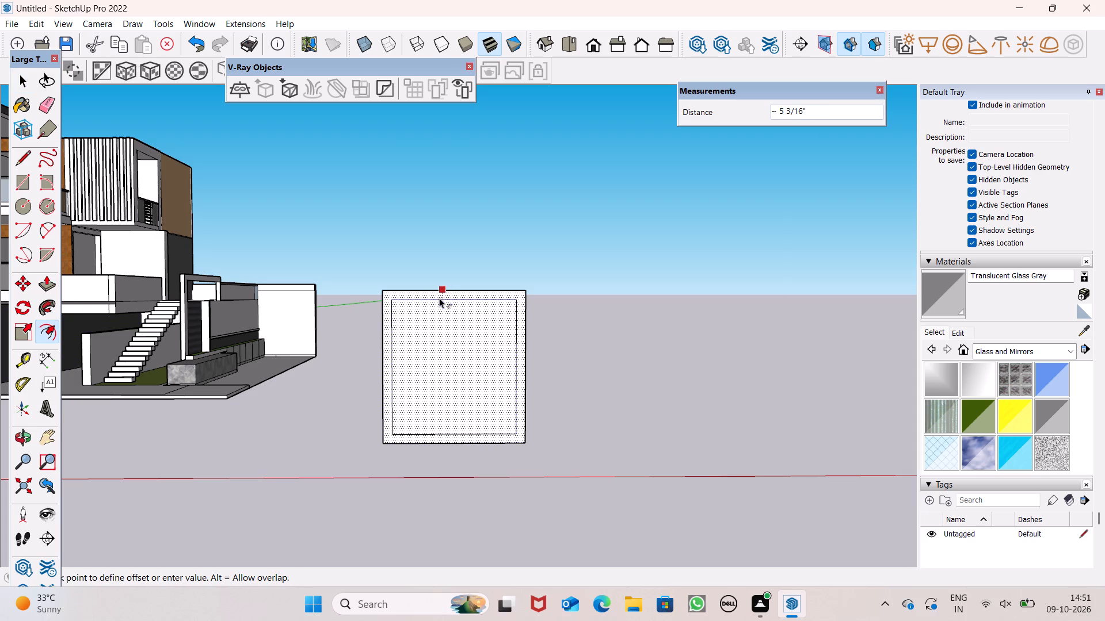
left_click_drag(439, 298, 444, 297)
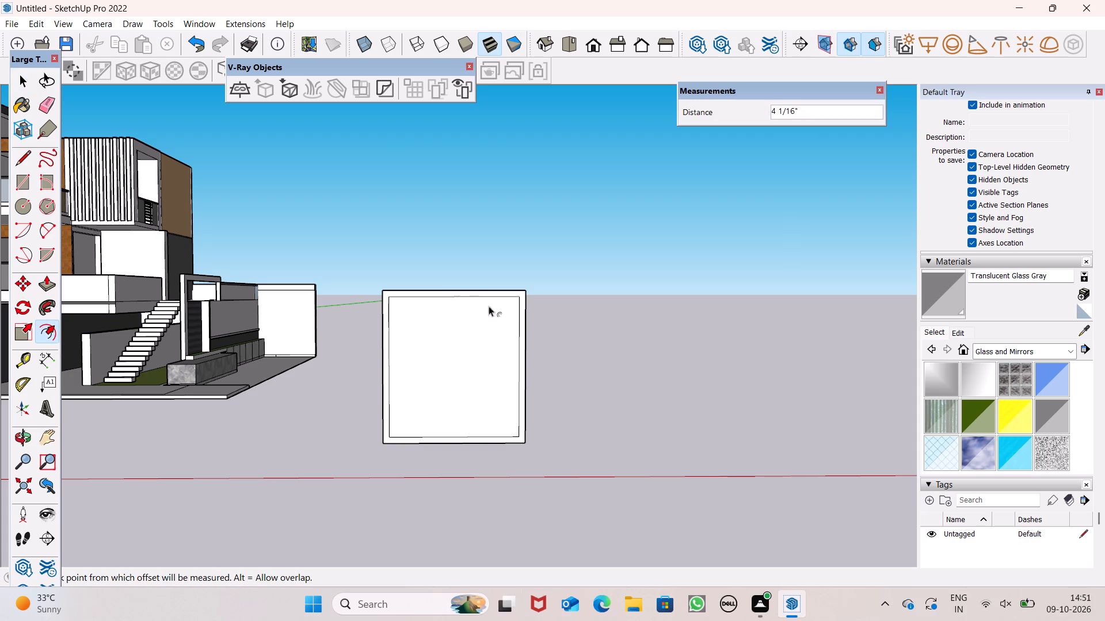
key("space")
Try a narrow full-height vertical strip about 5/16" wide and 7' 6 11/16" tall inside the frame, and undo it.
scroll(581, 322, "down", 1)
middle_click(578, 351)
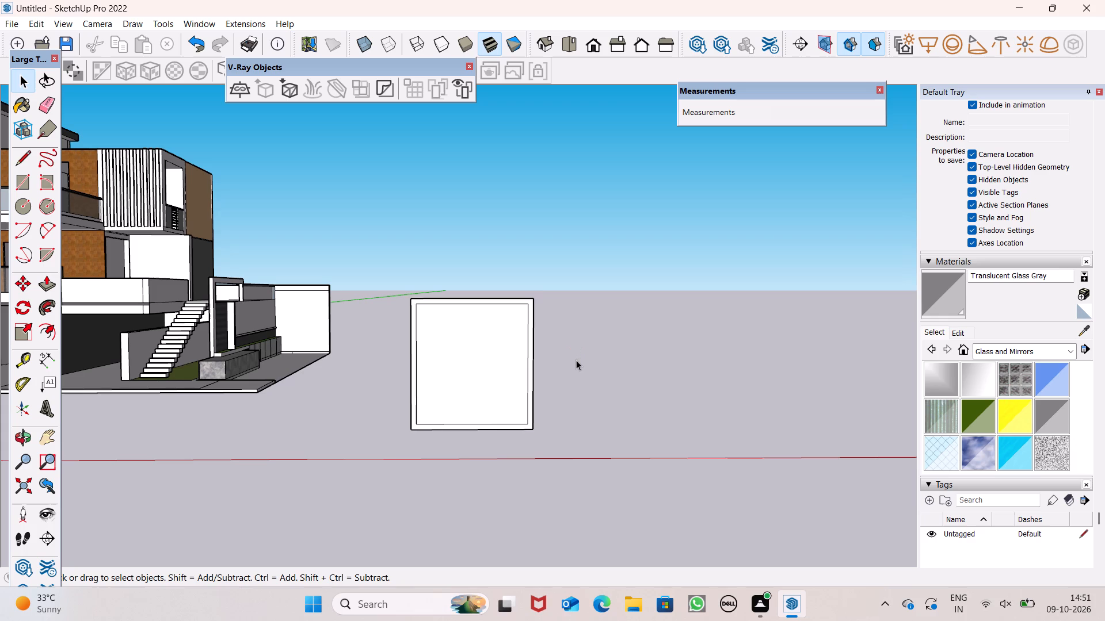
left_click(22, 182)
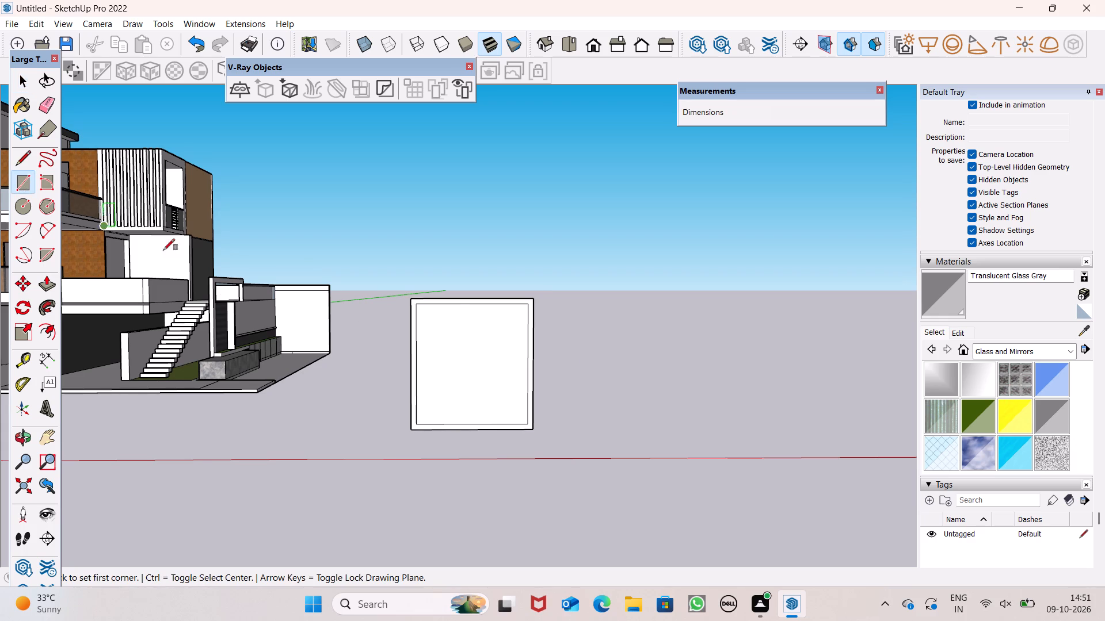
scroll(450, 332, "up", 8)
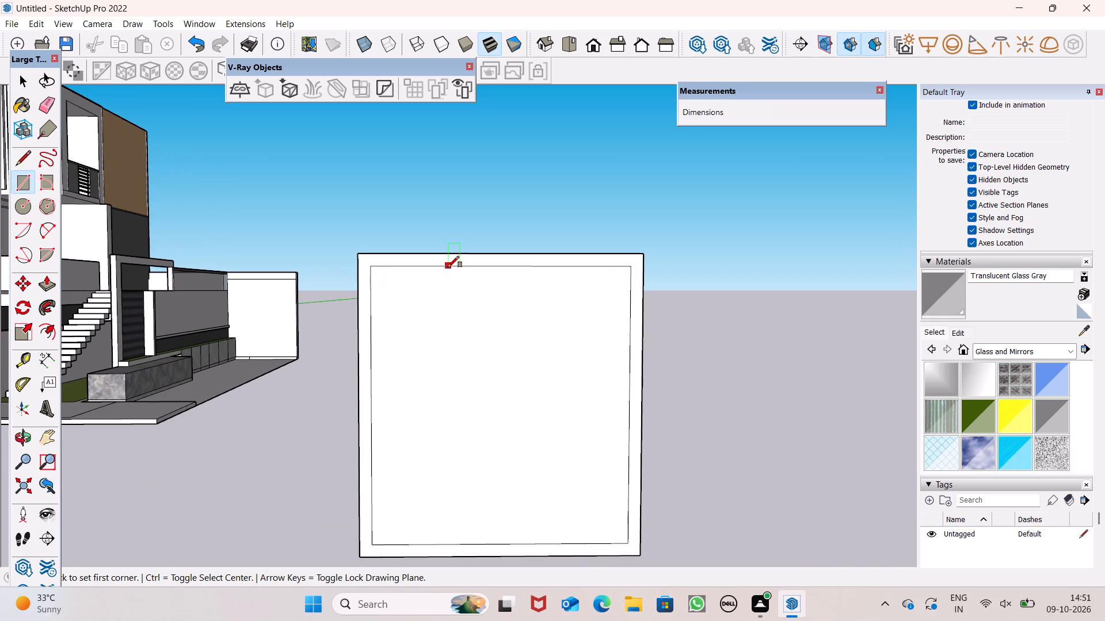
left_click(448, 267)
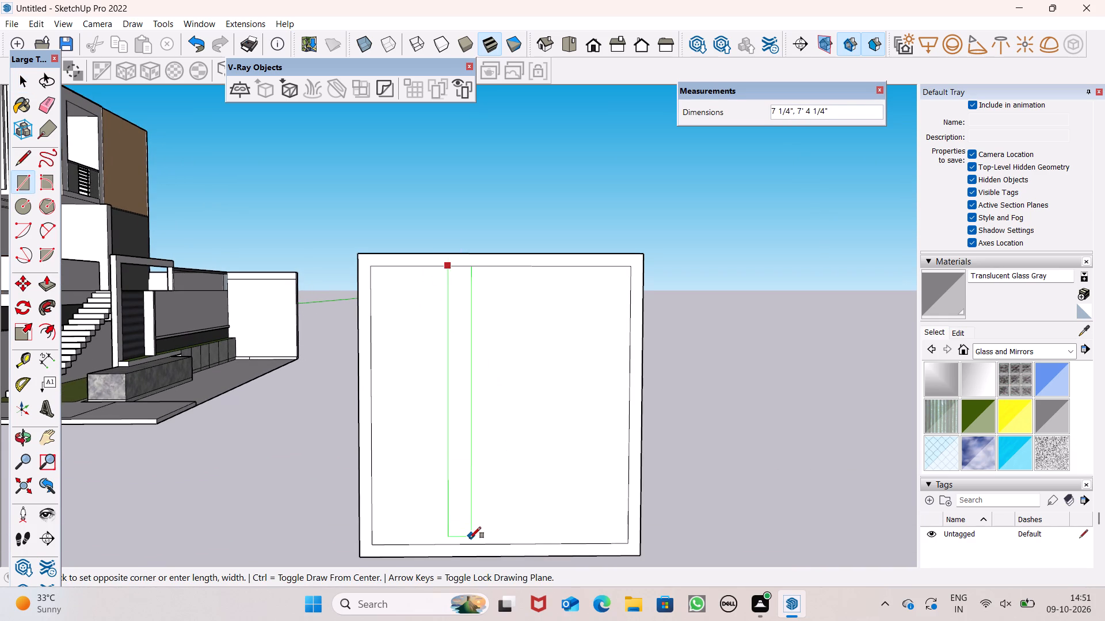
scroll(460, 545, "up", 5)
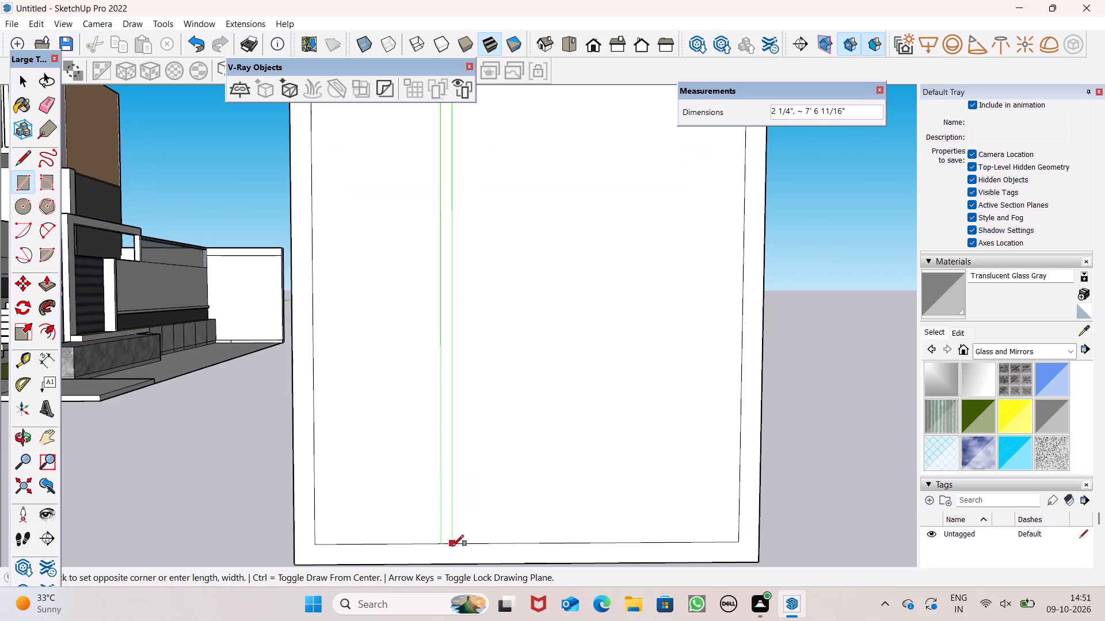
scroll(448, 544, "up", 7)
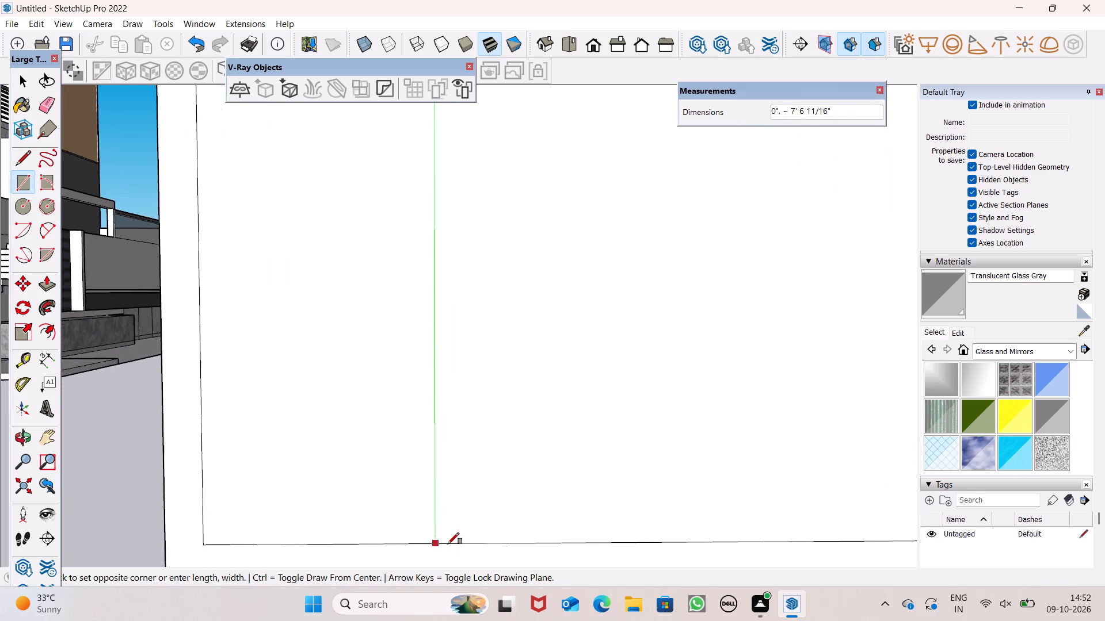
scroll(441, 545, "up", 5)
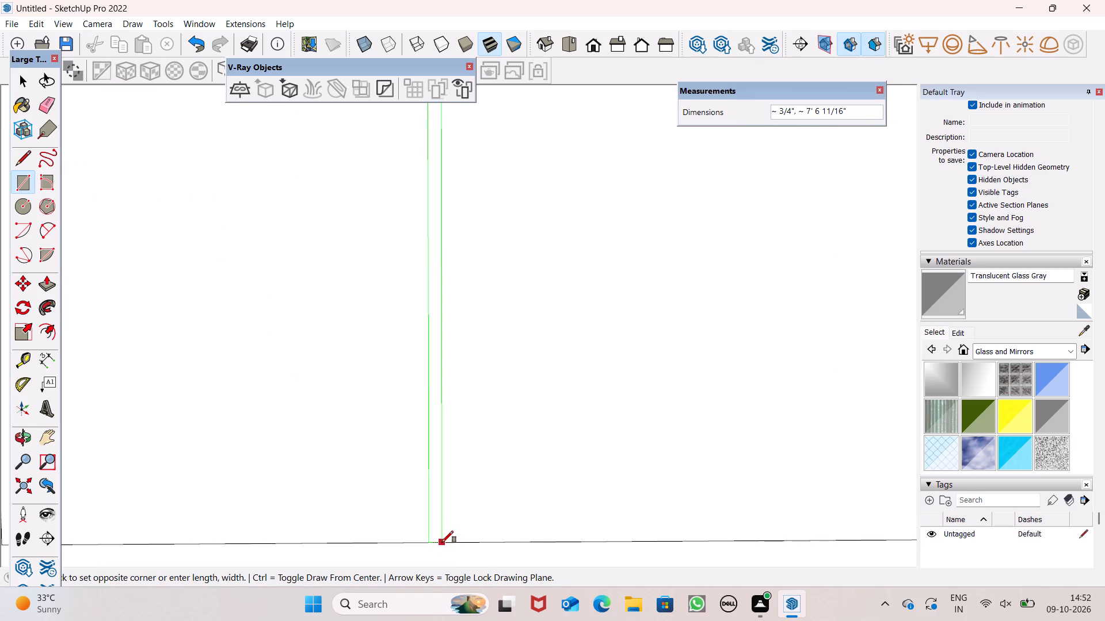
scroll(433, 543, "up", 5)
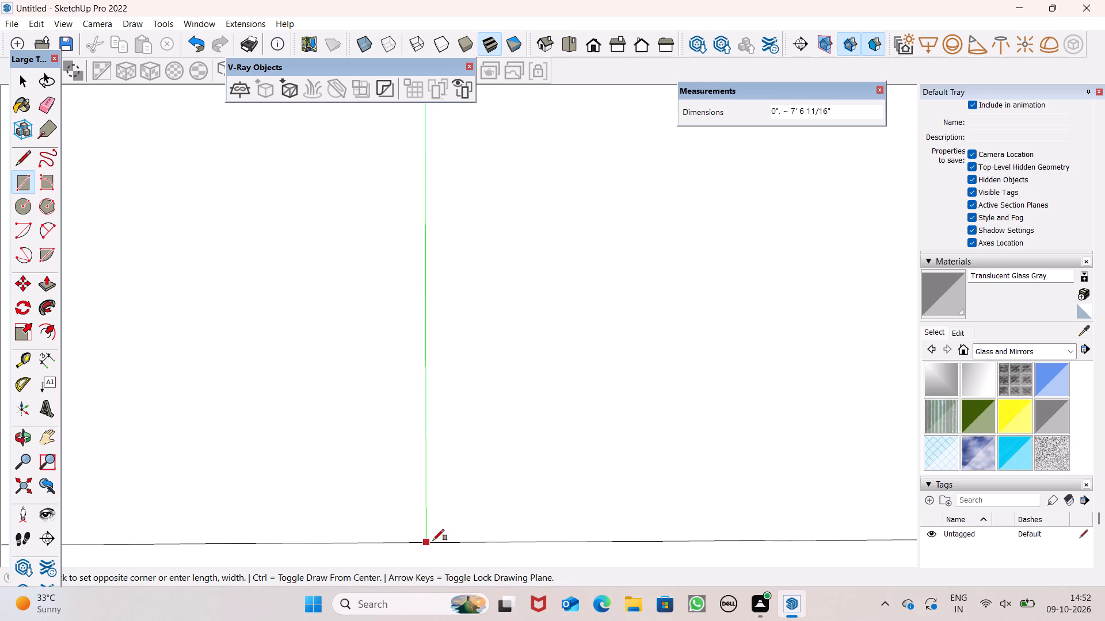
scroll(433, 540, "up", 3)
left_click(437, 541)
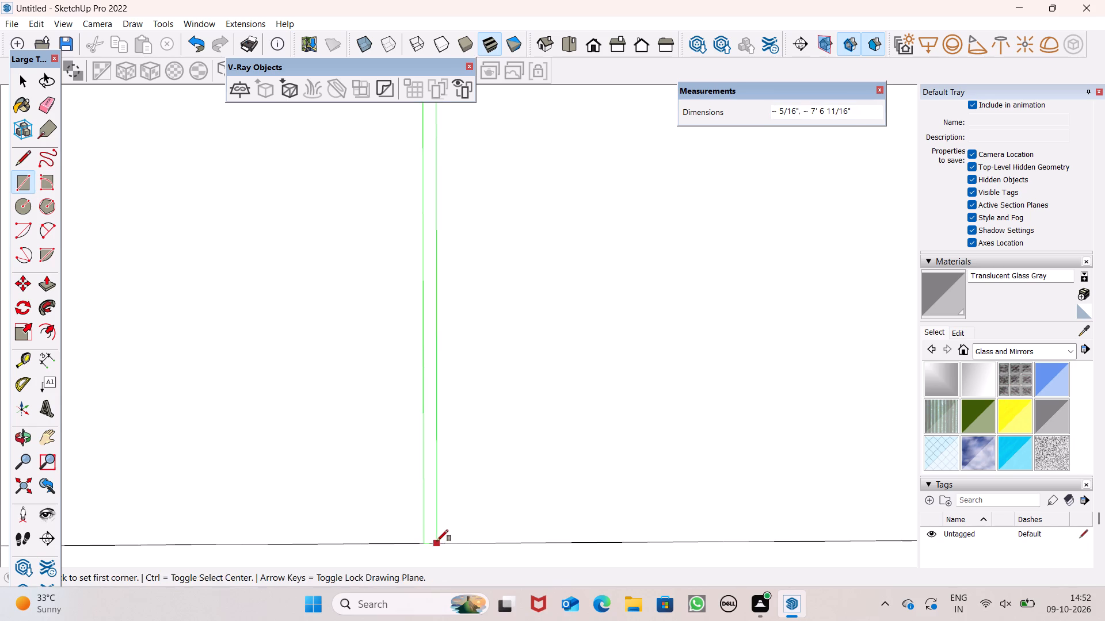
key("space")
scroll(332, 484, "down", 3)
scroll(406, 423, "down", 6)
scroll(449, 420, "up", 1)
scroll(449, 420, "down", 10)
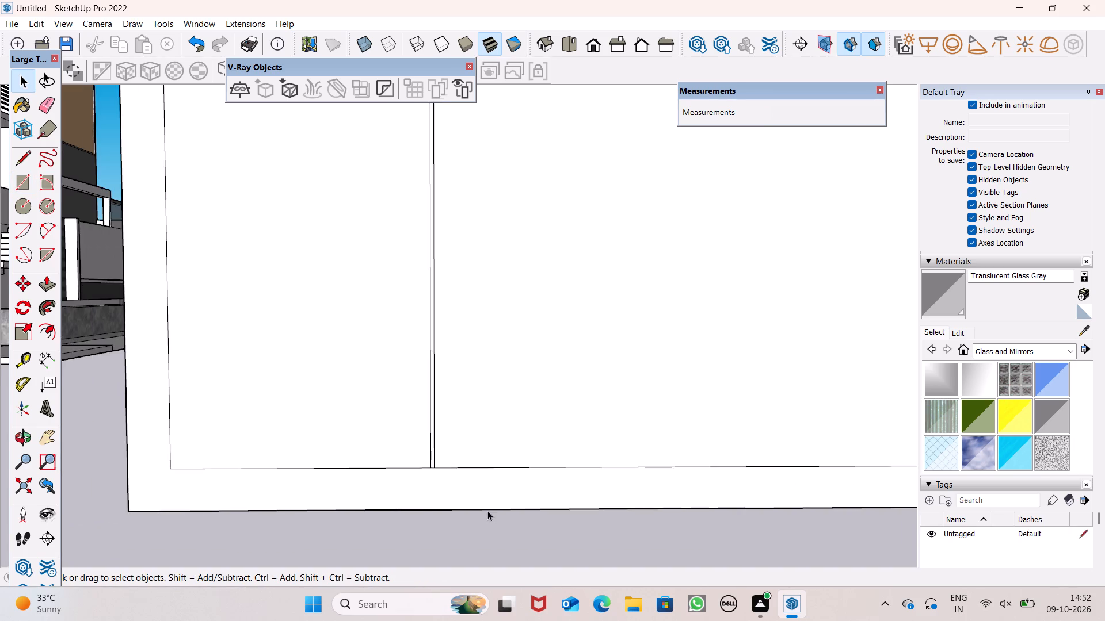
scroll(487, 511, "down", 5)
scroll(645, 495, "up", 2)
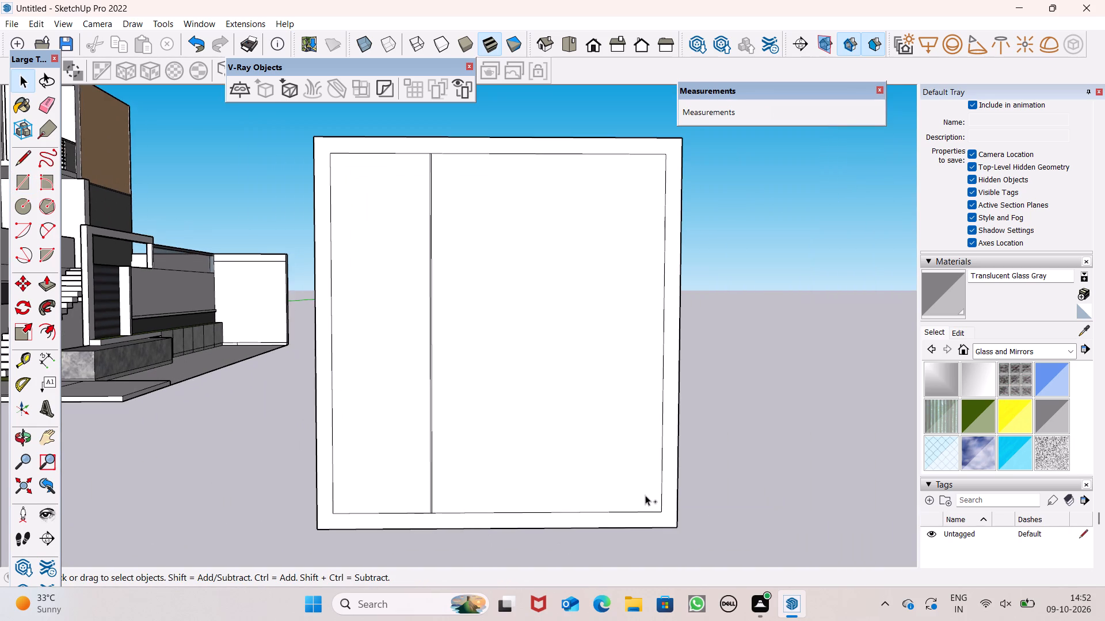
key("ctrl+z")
Draw a vertical mullion strip about 2" wide and 7' 6 11/16" tall inside the frame, left of its centre.
left_click(28, 190)
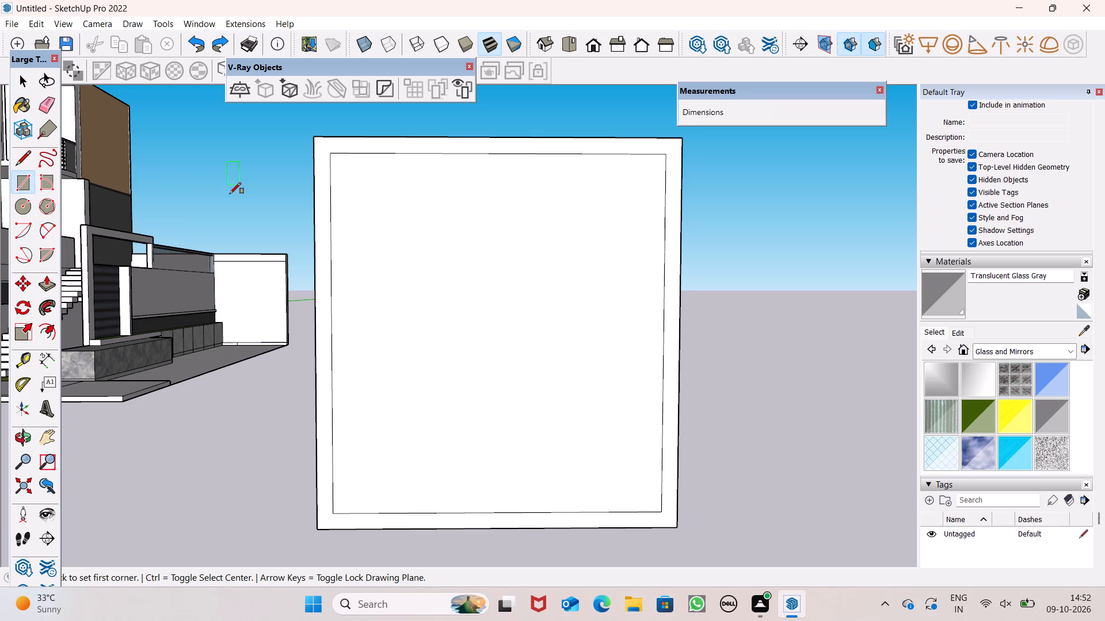
scroll(432, 158, "up", 1)
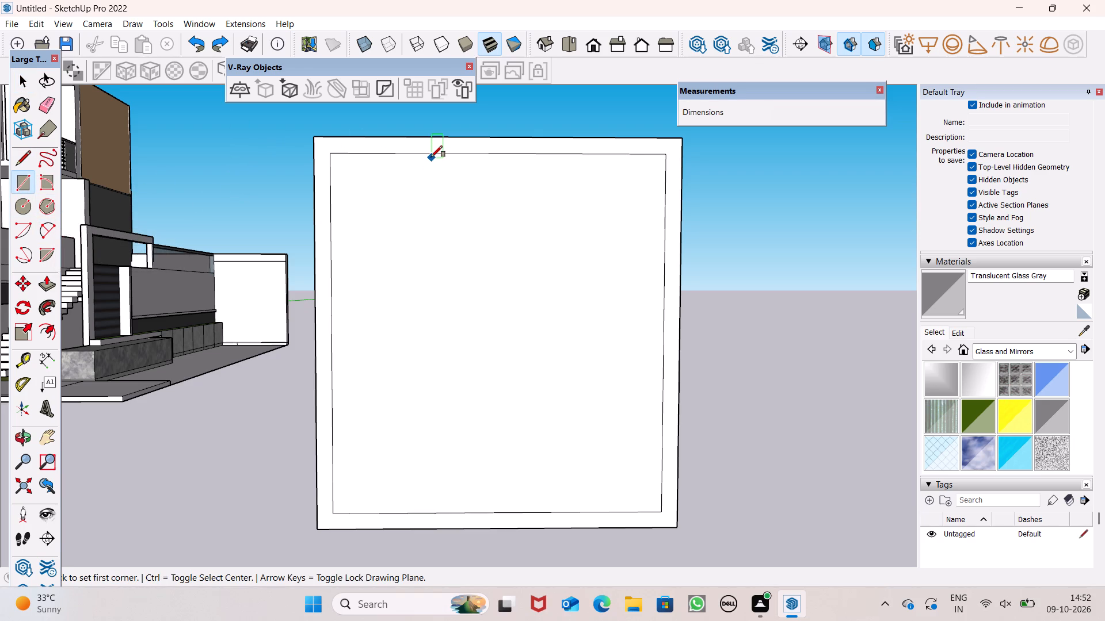
left_click(431, 156)
scroll(458, 220, "down", 2)
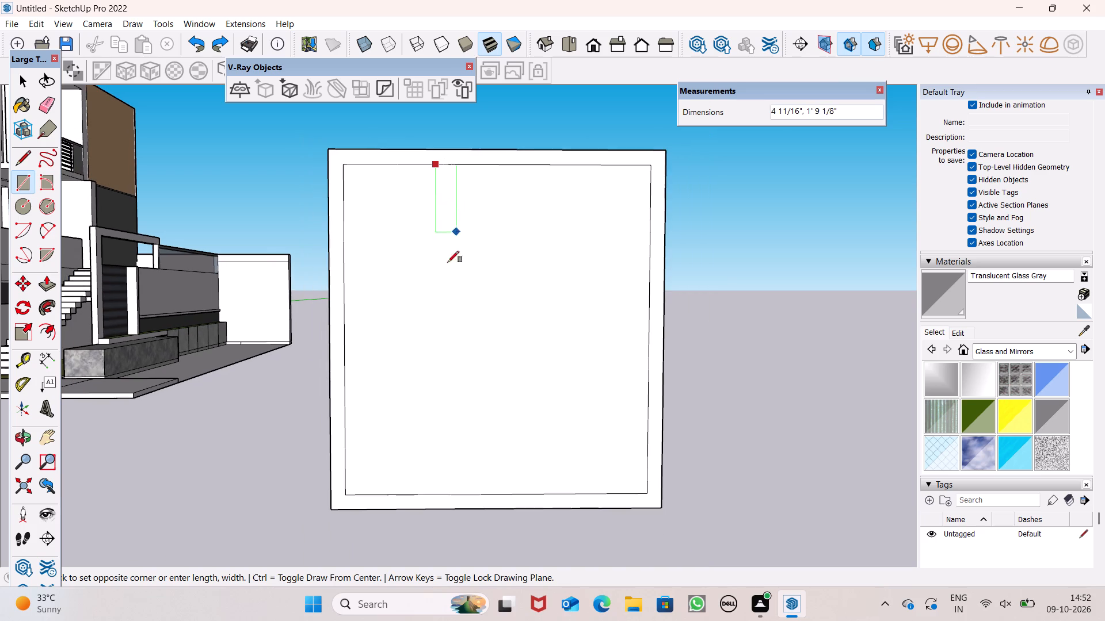
scroll(448, 495, "up", 7)
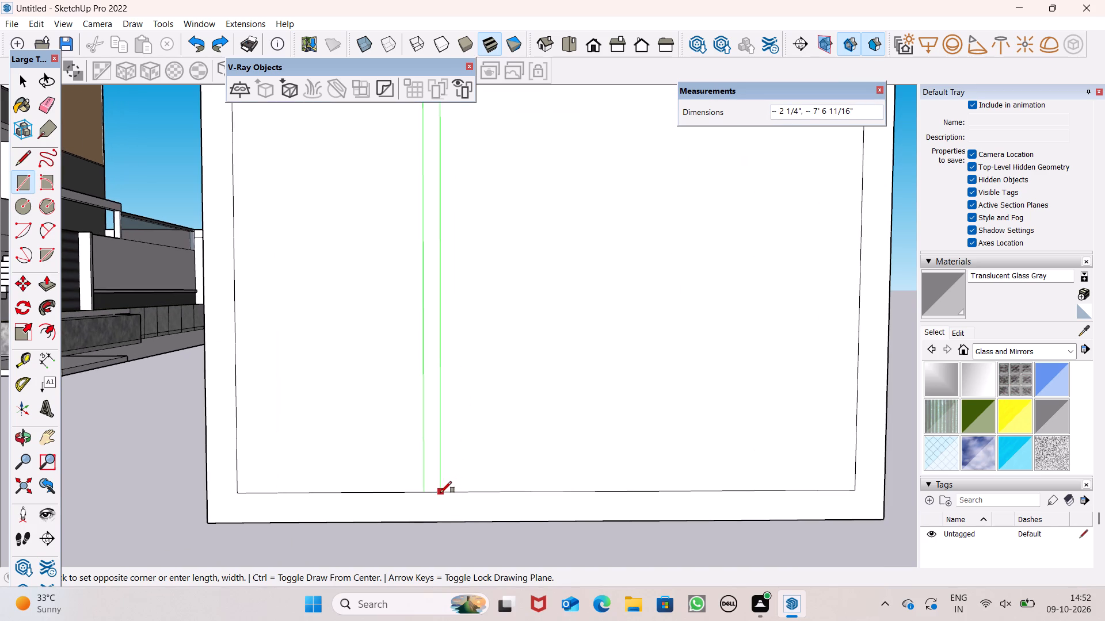
left_click(436, 494)
scroll(470, 505, "down", 4)
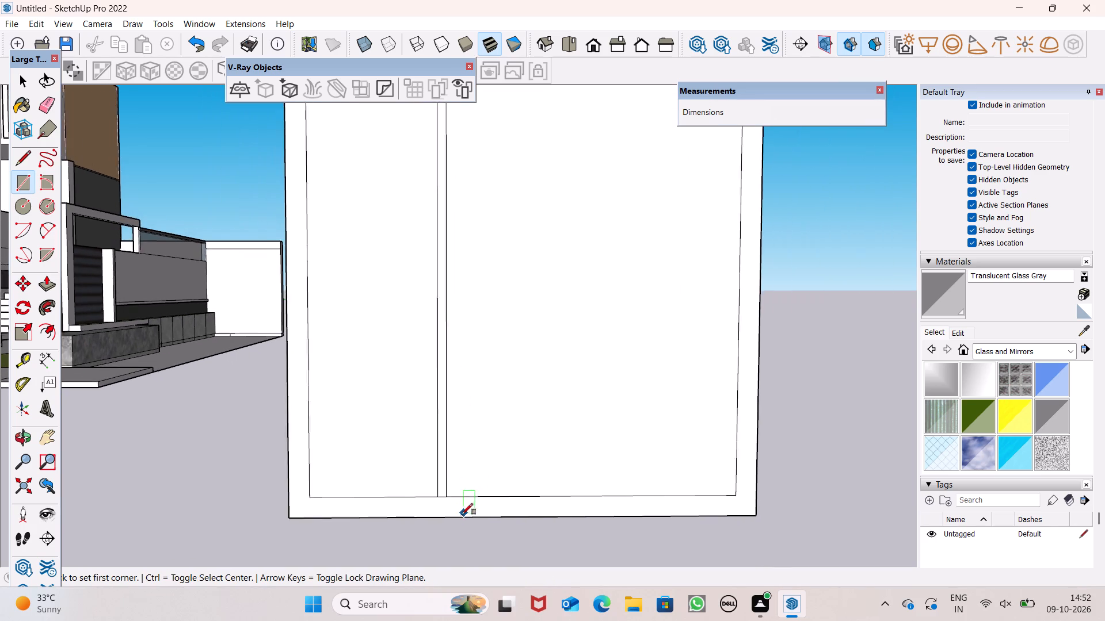
scroll(462, 515, "down", 1)
key("space")
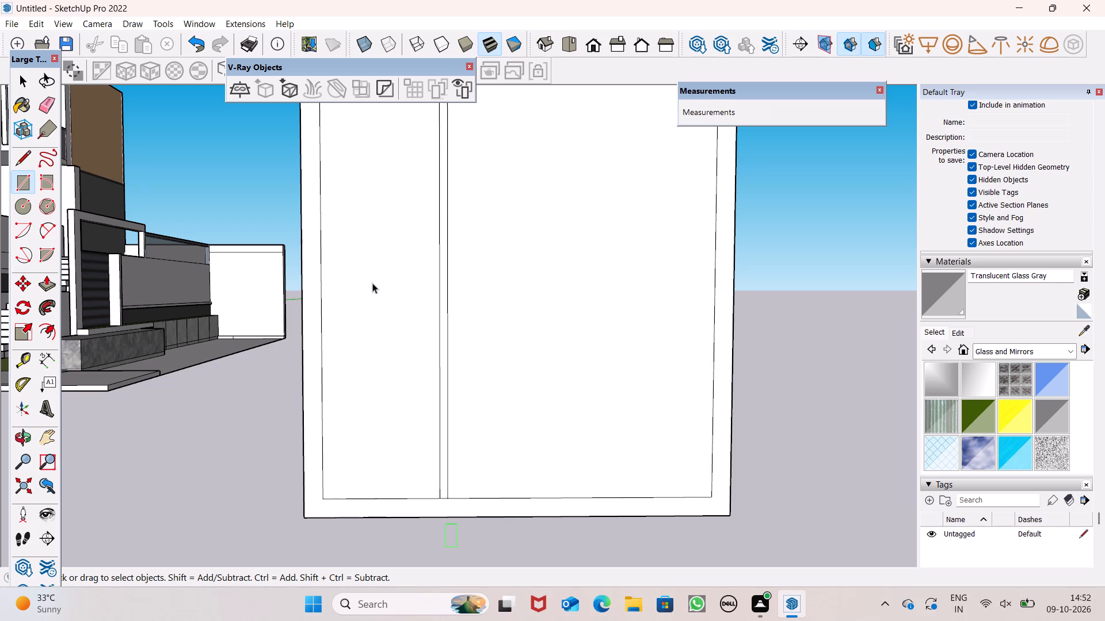
scroll(390, 412, "up", 1)
scroll(390, 412, "down", 4)
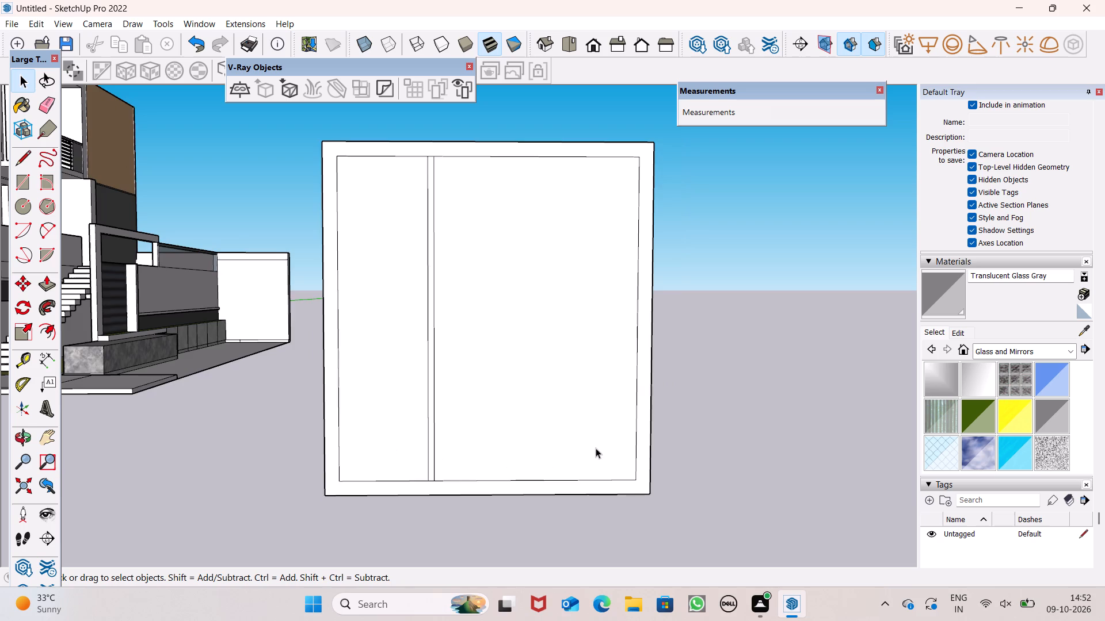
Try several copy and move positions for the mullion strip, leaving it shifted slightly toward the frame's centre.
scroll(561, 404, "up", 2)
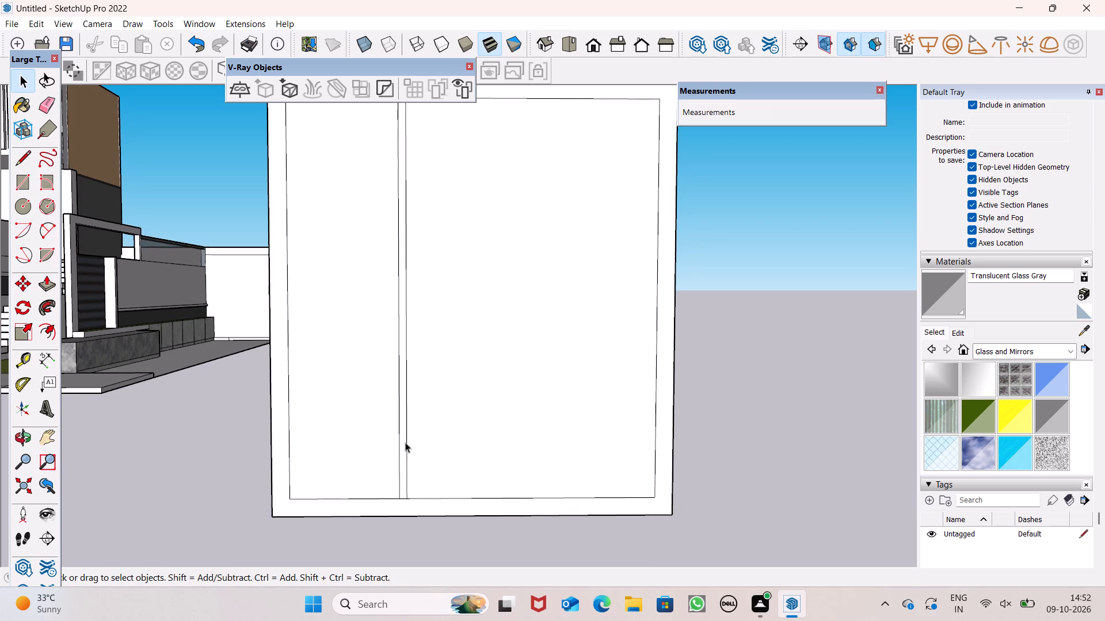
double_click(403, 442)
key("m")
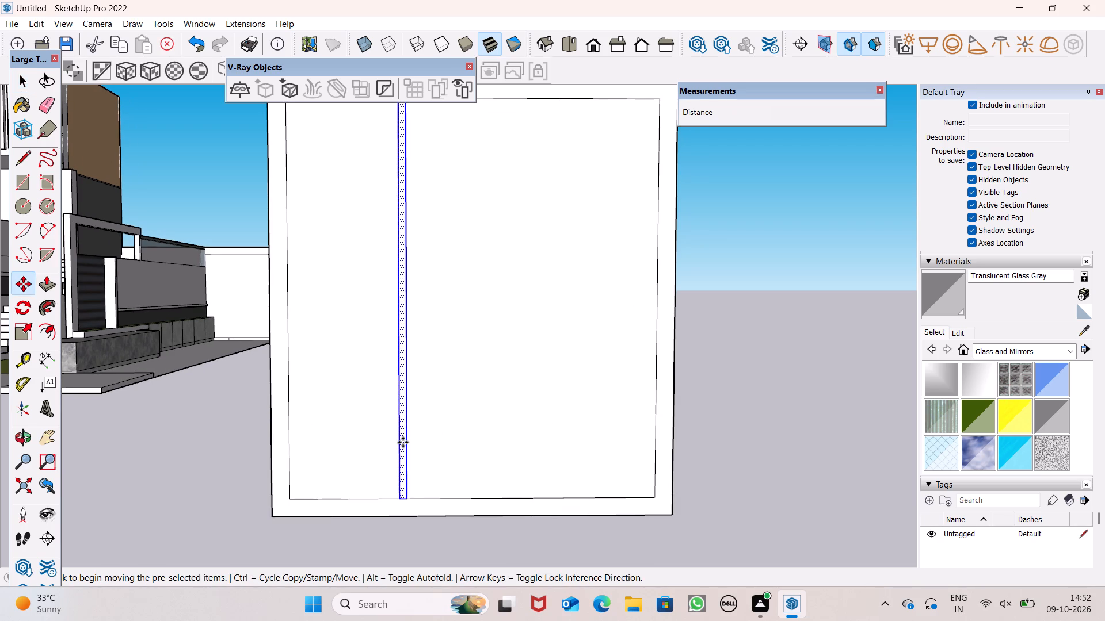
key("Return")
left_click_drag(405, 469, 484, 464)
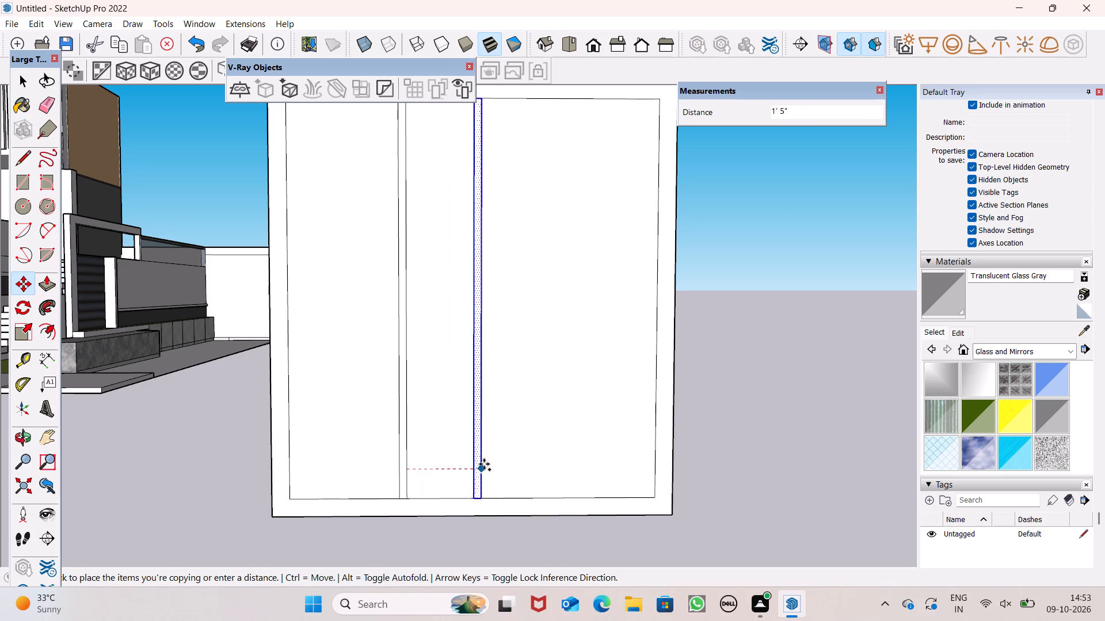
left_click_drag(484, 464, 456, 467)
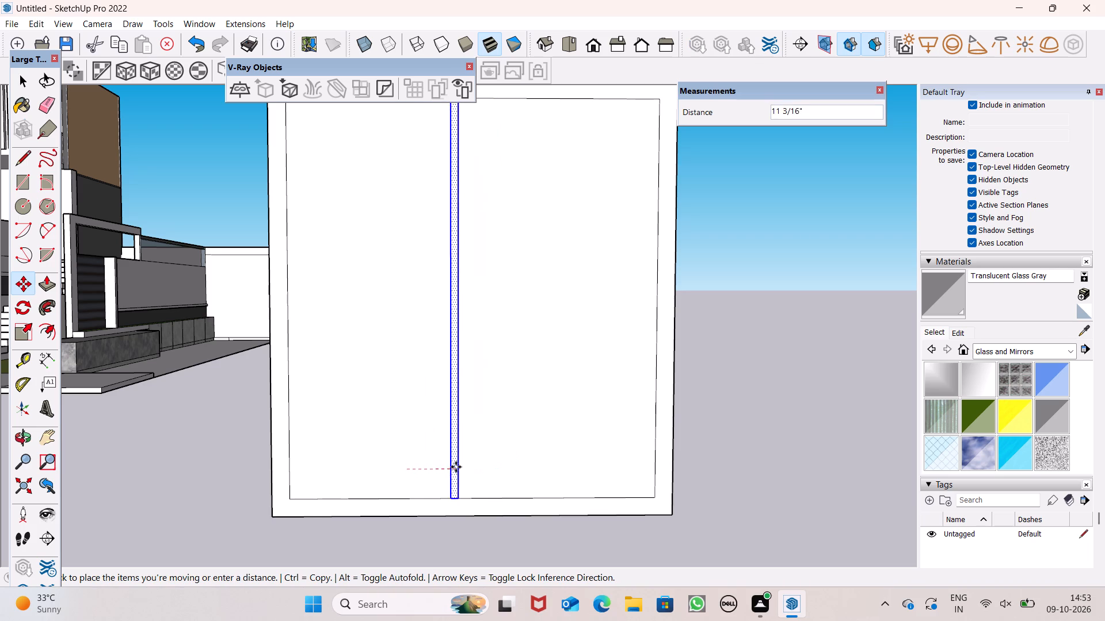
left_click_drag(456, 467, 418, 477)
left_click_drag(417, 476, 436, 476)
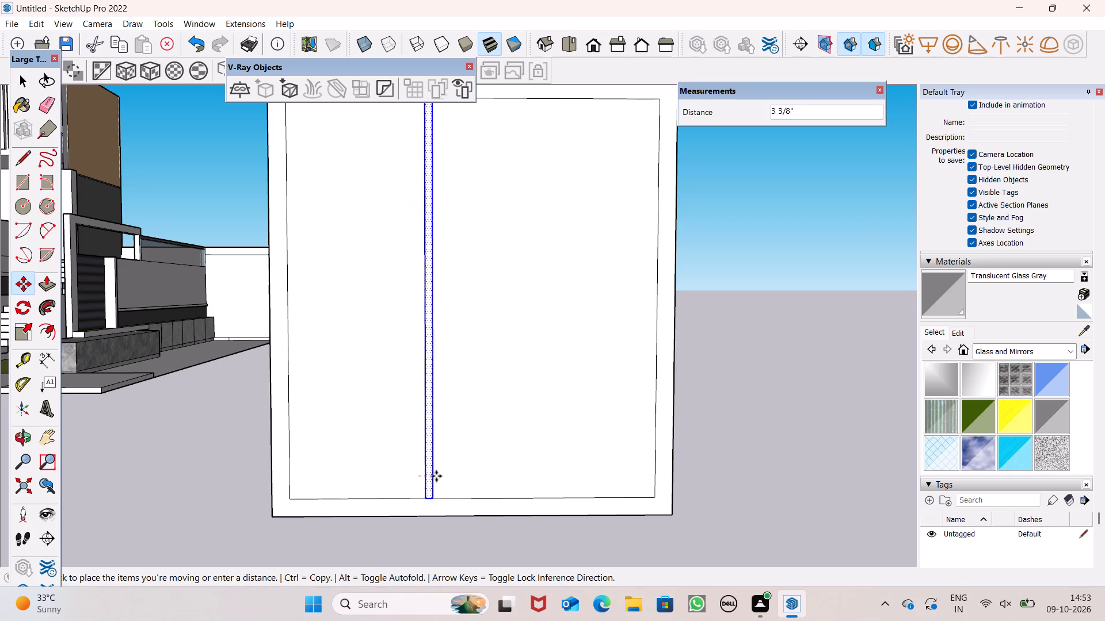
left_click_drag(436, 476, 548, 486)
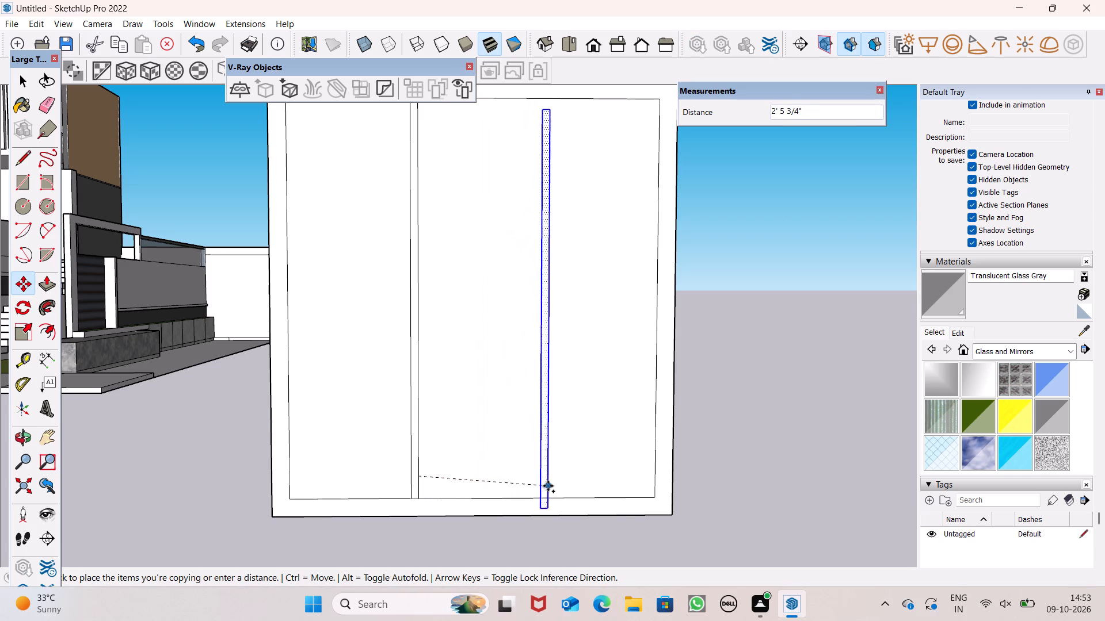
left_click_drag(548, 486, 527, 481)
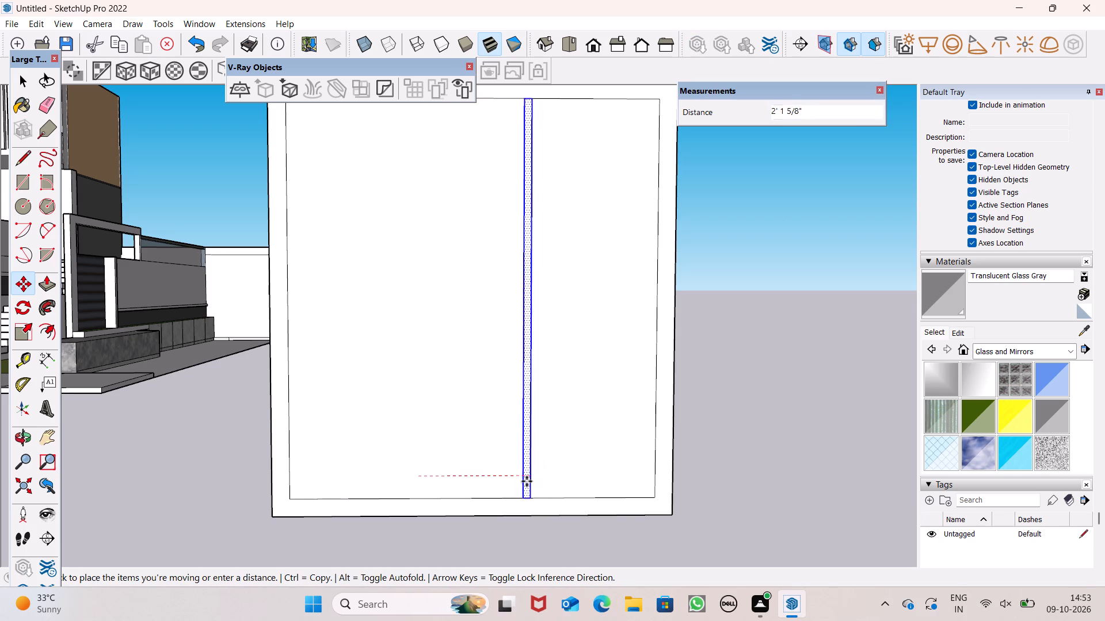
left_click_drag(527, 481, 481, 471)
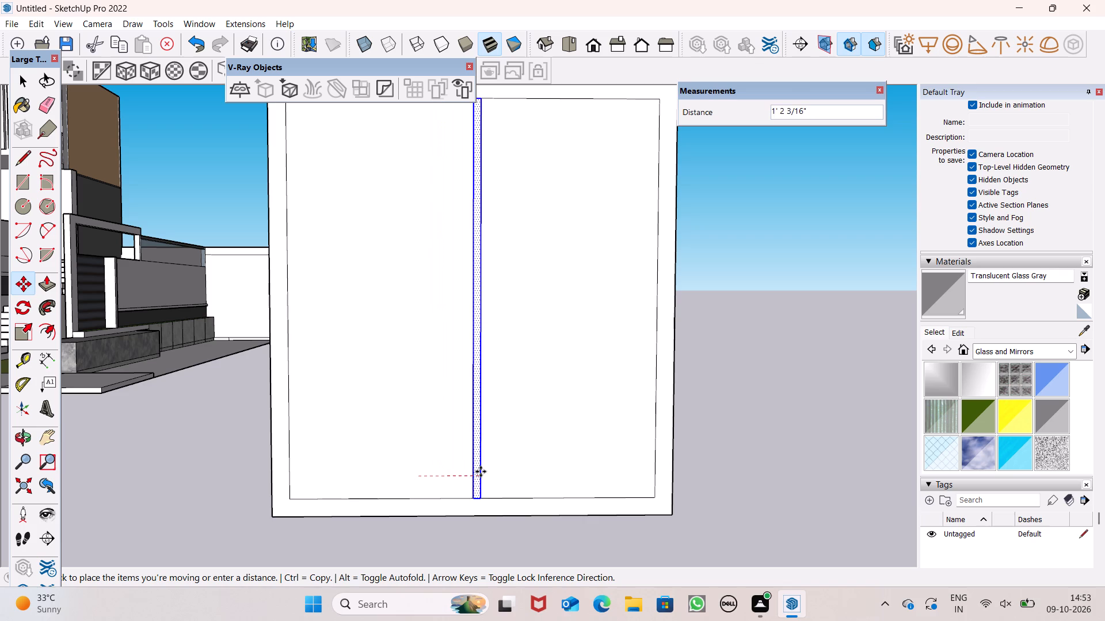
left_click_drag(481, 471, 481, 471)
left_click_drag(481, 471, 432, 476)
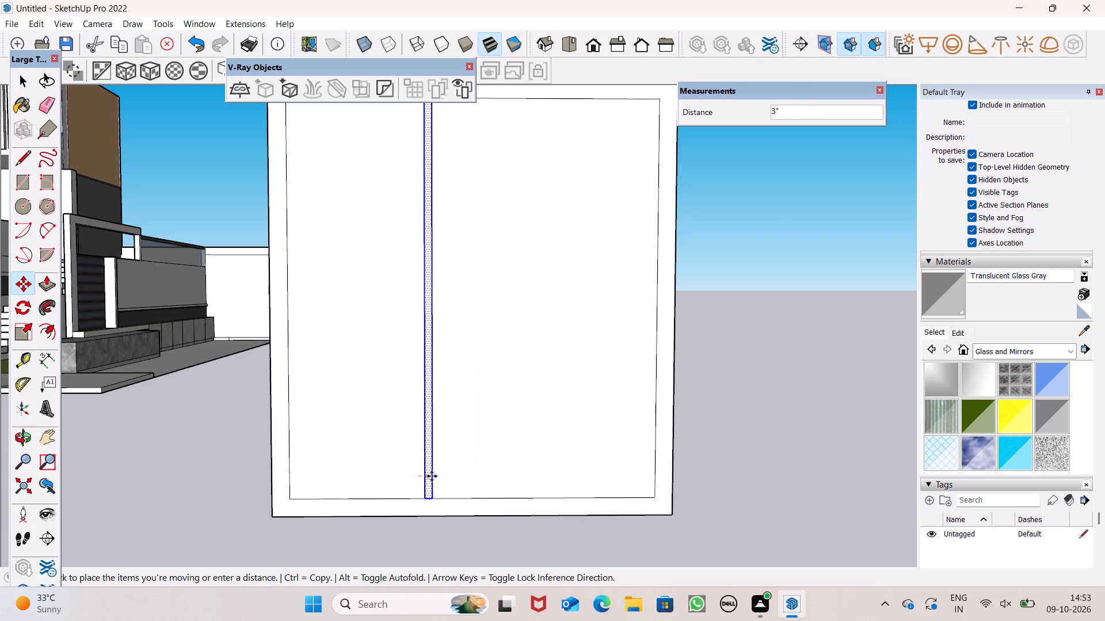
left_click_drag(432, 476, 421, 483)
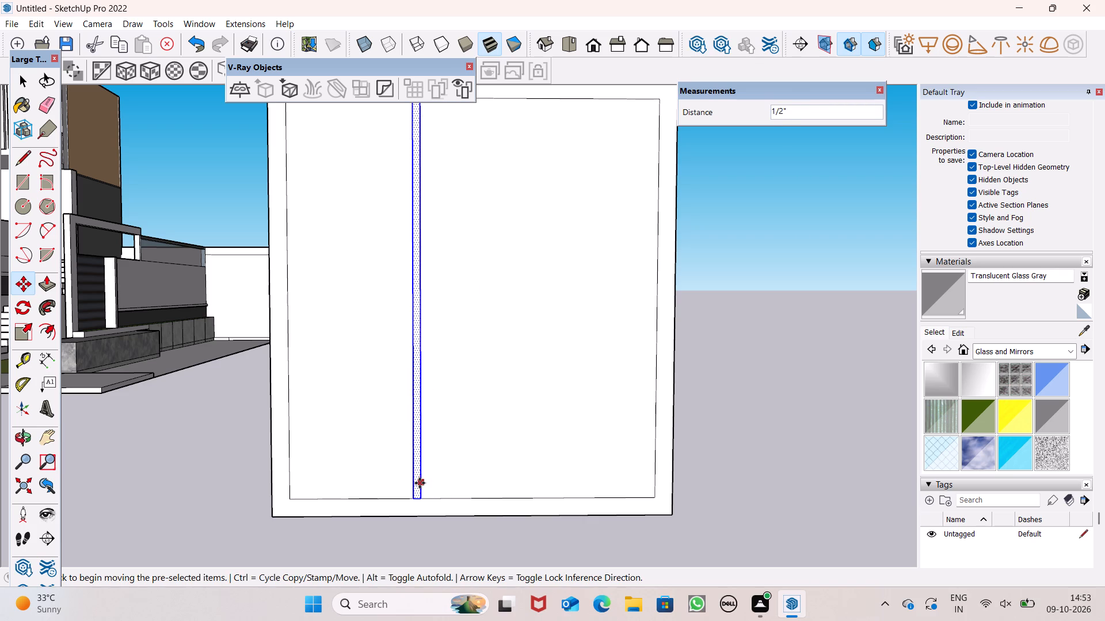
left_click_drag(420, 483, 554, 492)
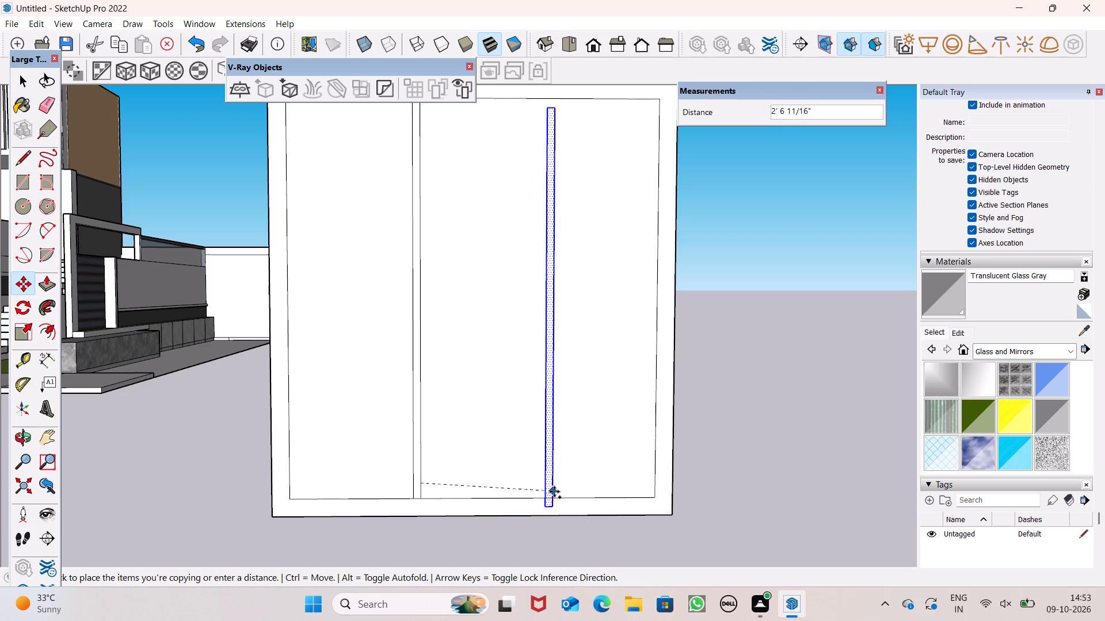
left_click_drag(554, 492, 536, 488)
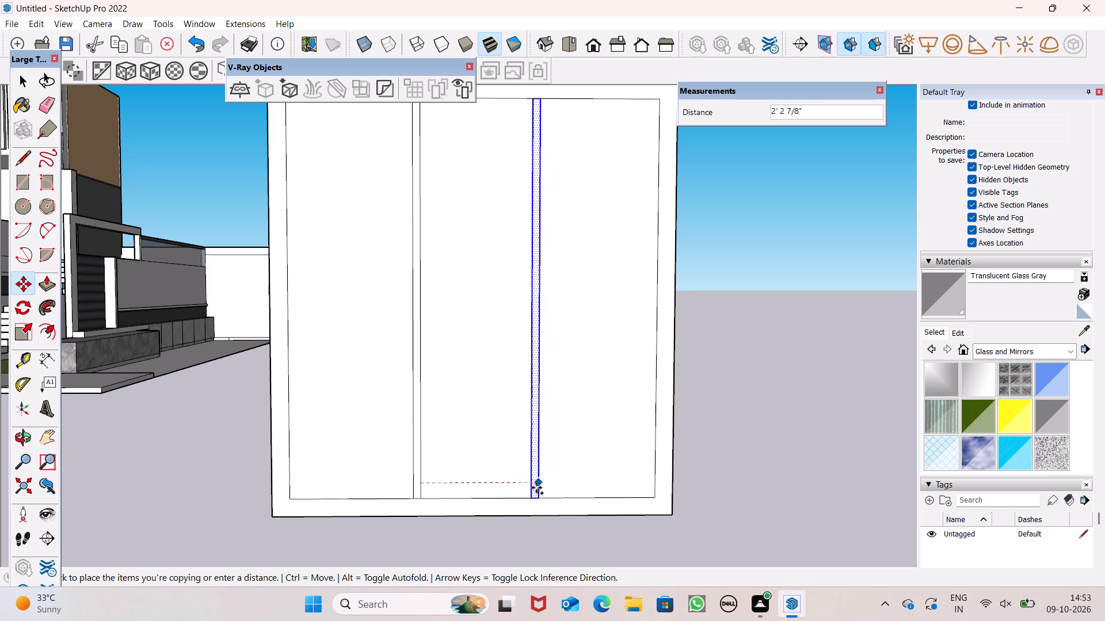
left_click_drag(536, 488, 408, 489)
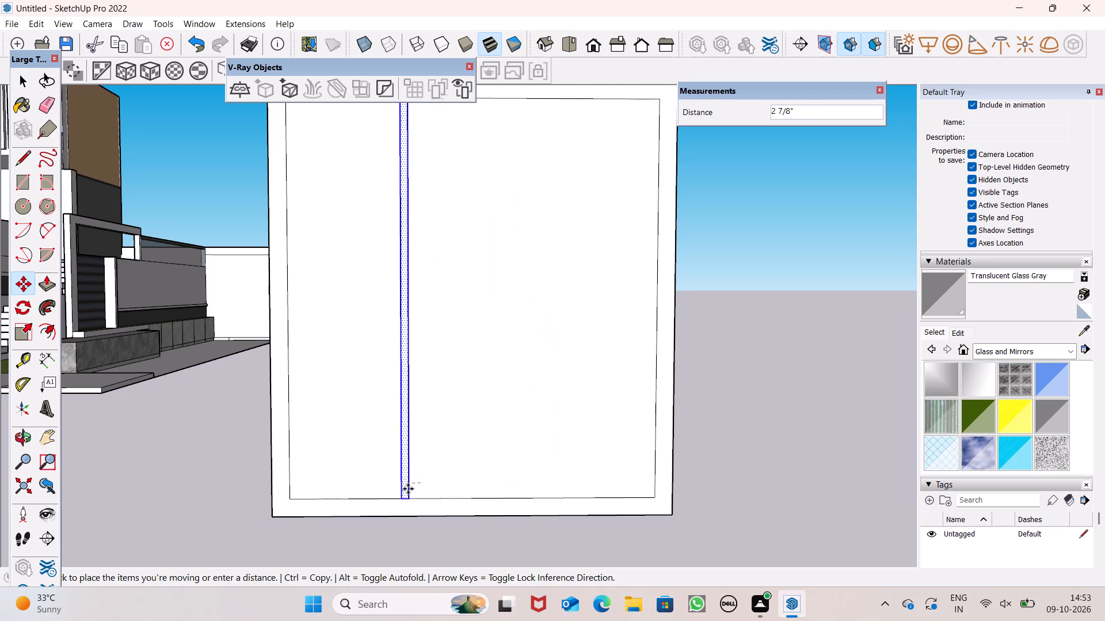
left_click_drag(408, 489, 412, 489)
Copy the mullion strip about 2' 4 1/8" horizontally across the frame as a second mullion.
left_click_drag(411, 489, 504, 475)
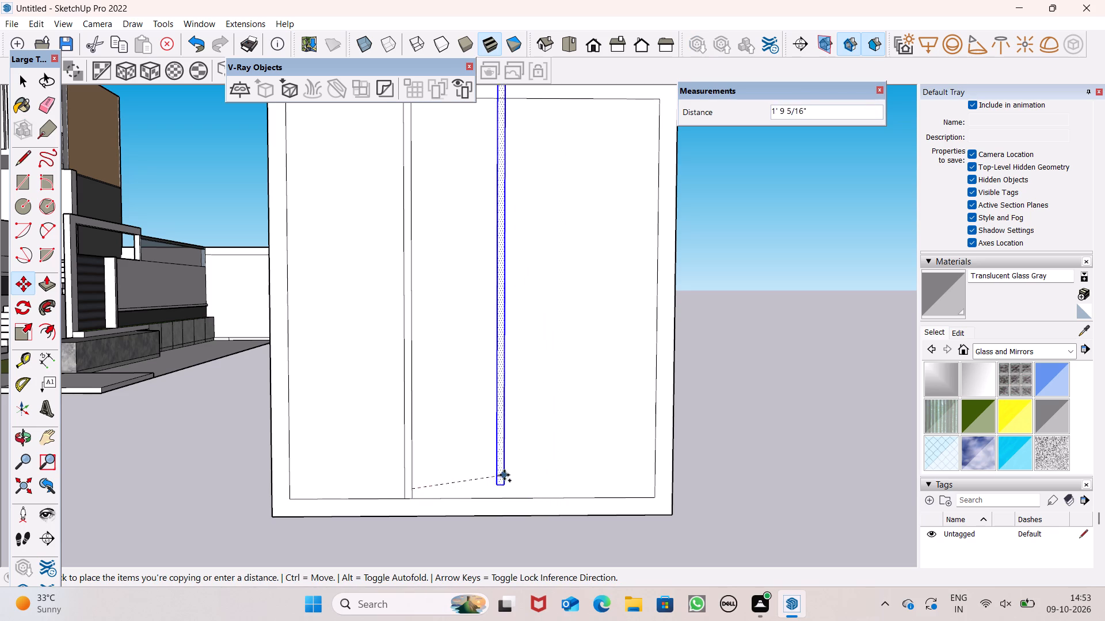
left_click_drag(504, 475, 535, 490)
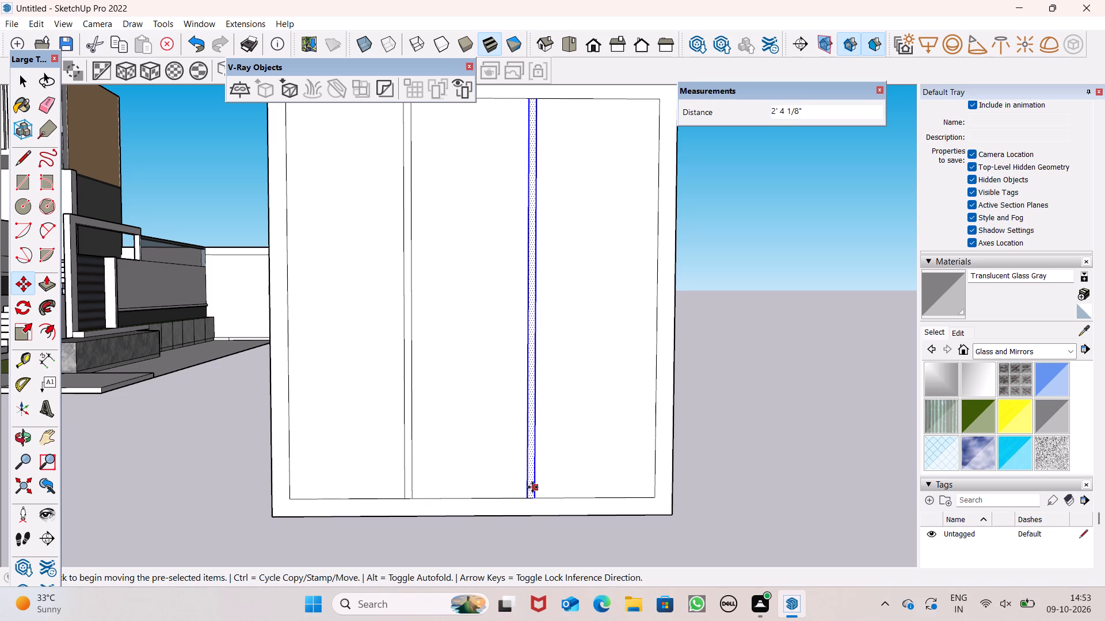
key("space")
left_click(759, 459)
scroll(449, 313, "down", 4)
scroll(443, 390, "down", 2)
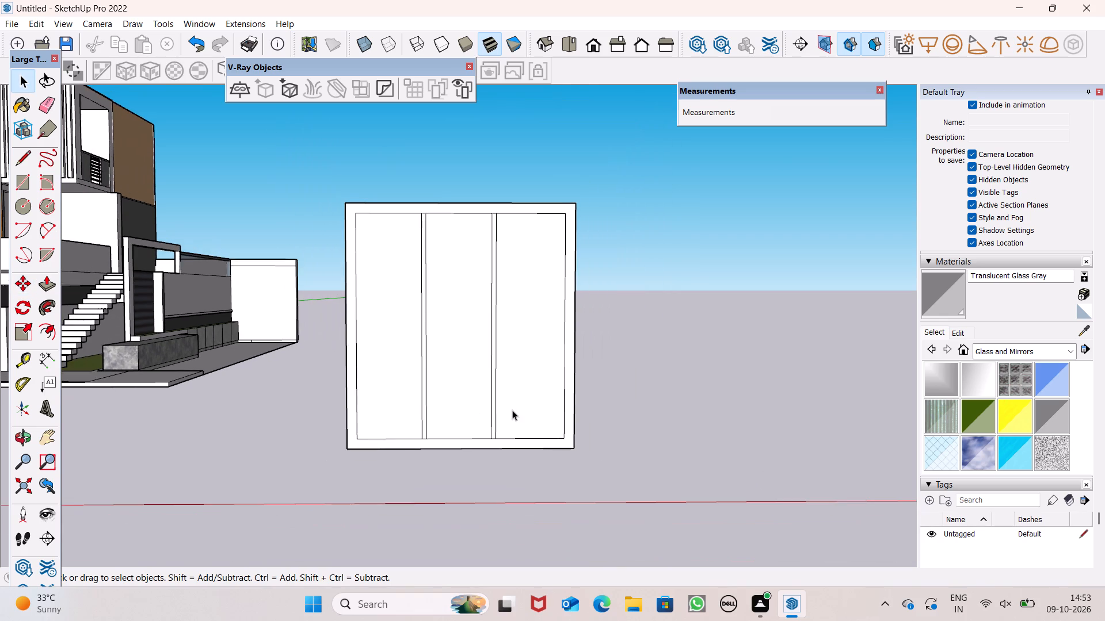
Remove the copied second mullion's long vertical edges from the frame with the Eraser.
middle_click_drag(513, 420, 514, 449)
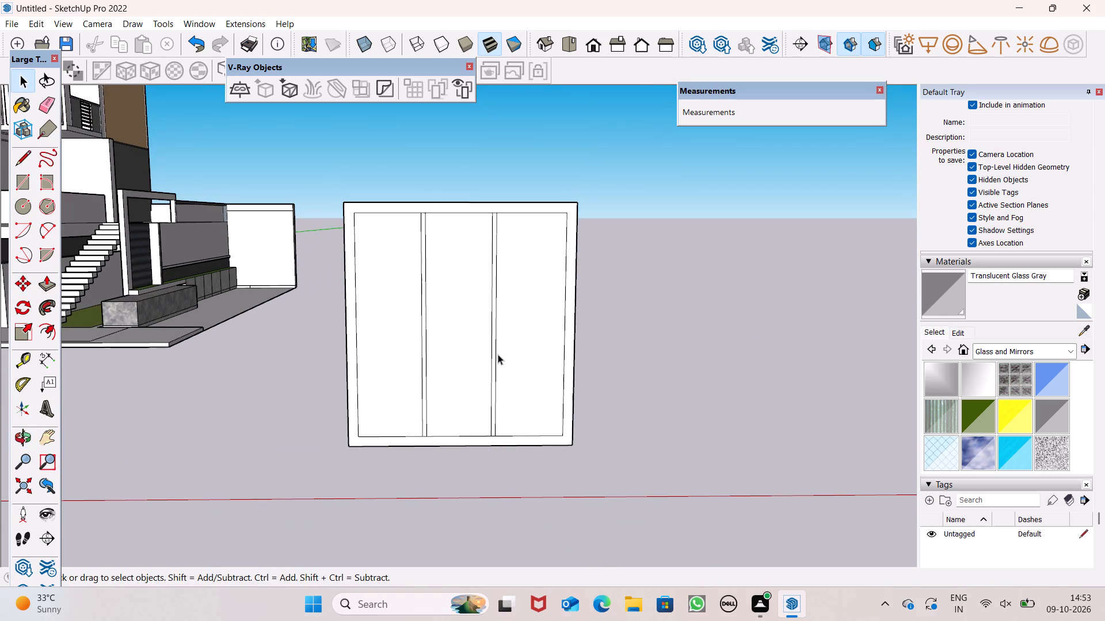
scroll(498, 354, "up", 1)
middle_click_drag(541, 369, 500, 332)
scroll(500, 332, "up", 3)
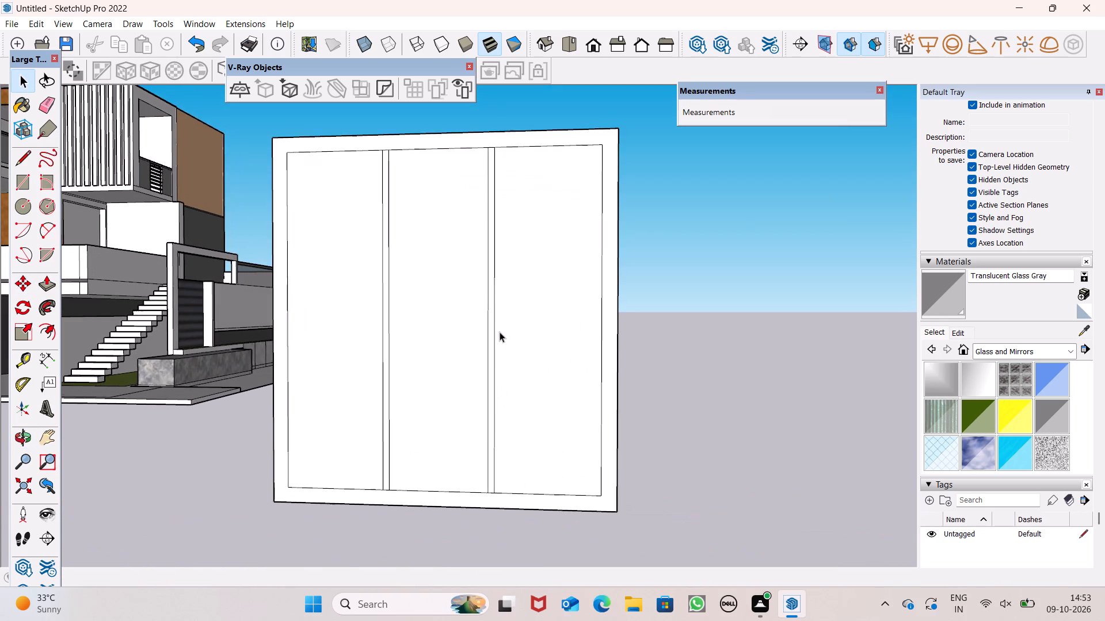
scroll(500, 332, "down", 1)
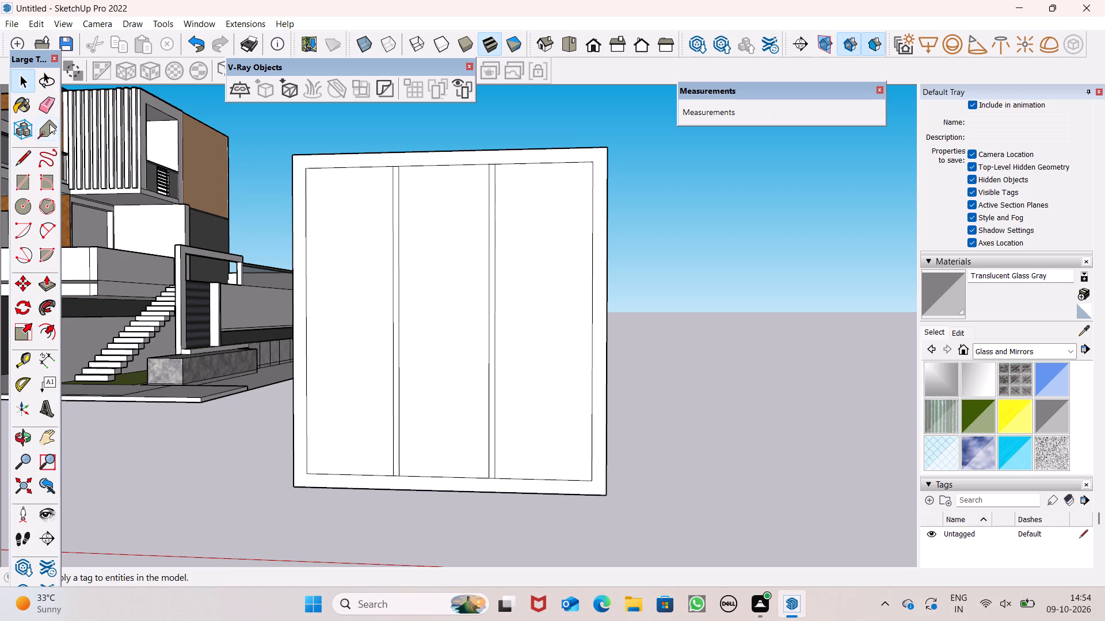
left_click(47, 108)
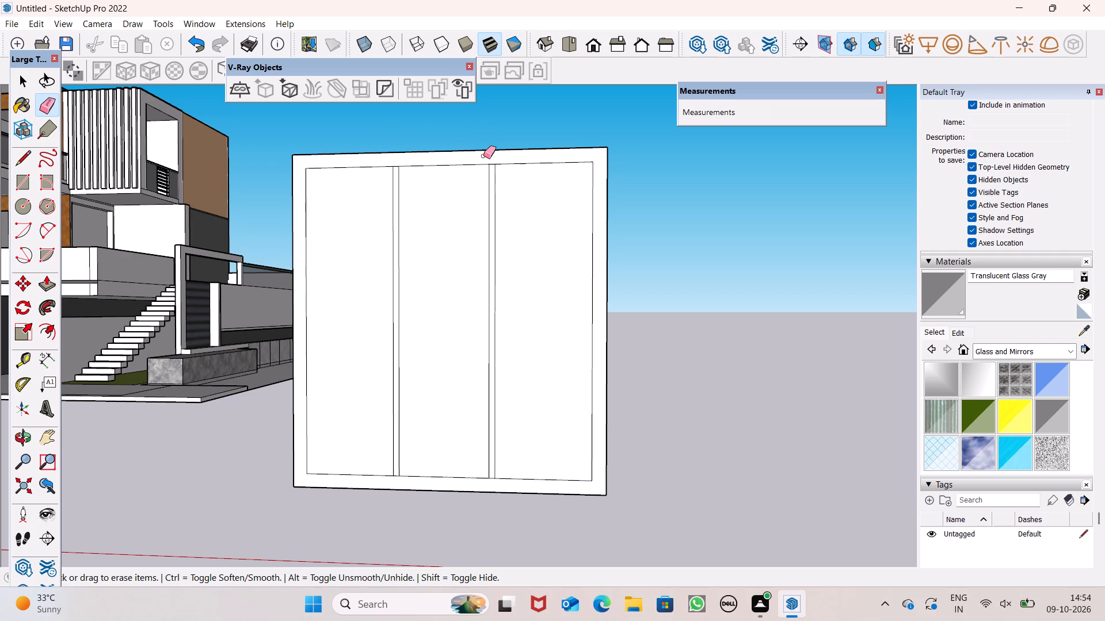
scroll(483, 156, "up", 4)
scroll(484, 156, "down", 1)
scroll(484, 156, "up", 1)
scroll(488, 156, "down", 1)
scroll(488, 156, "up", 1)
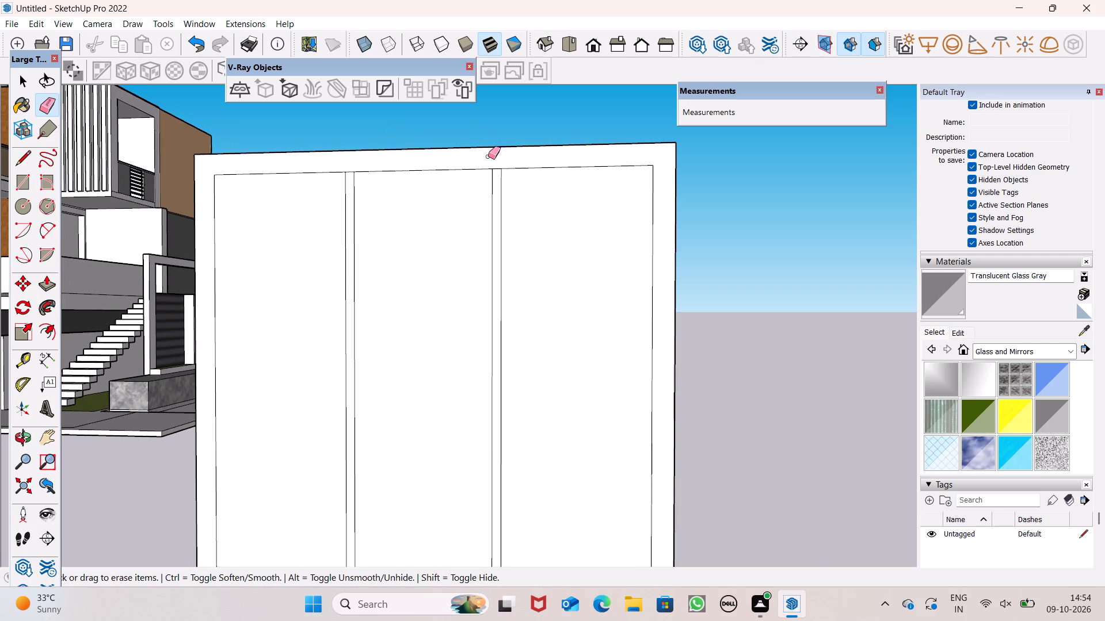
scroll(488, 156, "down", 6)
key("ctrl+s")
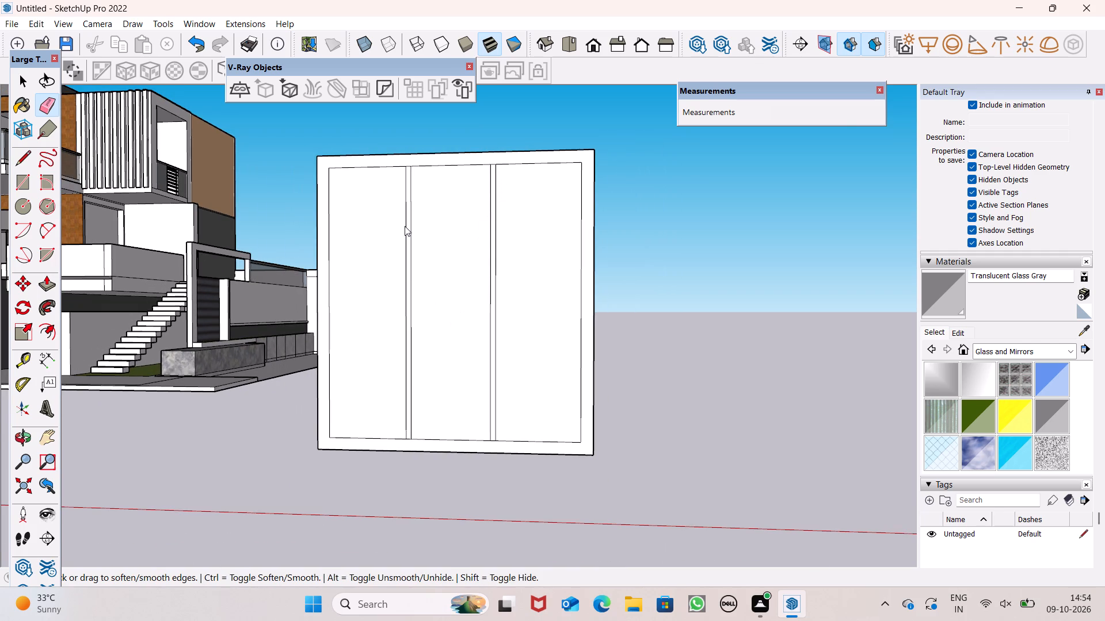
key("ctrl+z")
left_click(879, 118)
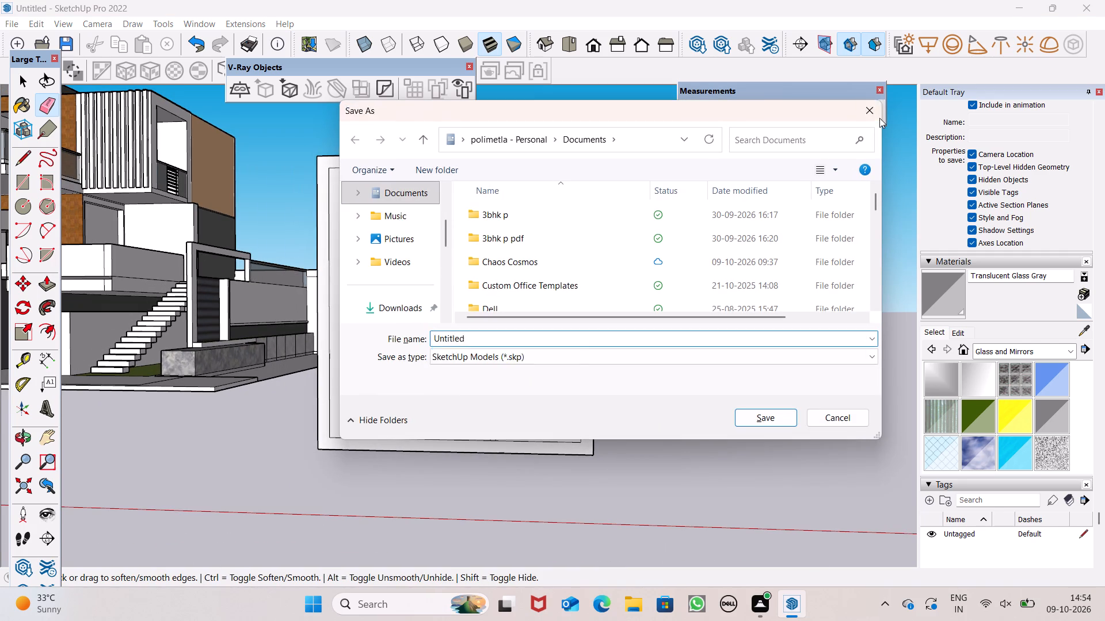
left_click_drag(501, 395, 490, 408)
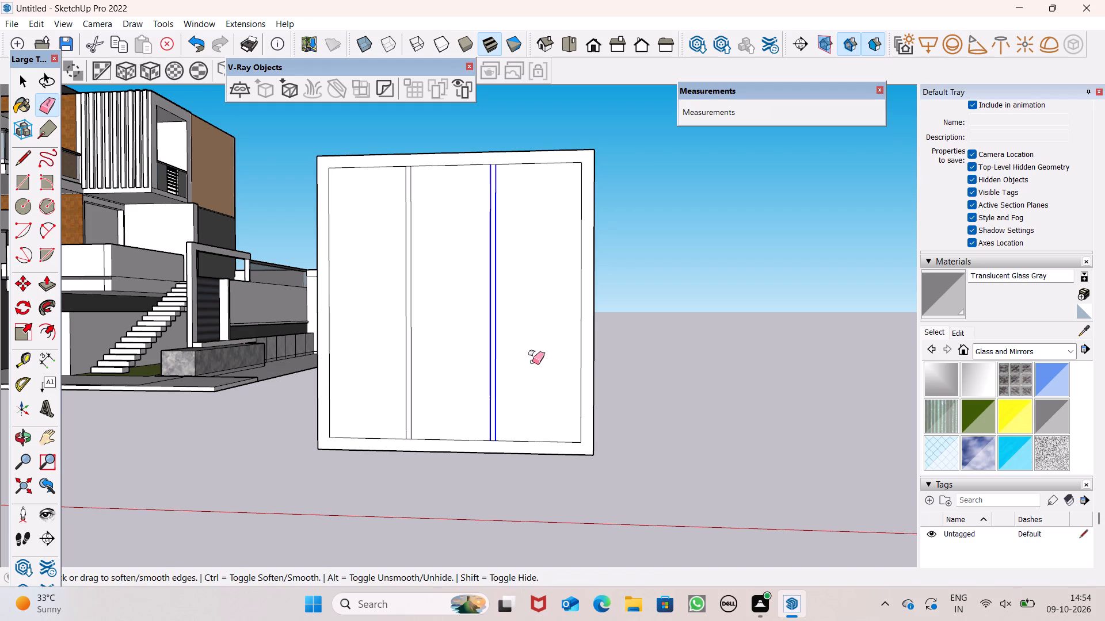
Move the remaining mullion strip about 1' 5" horizontally to the middle of the frame.
key("space")
scroll(412, 417, "up", 3)
double_click(409, 416)
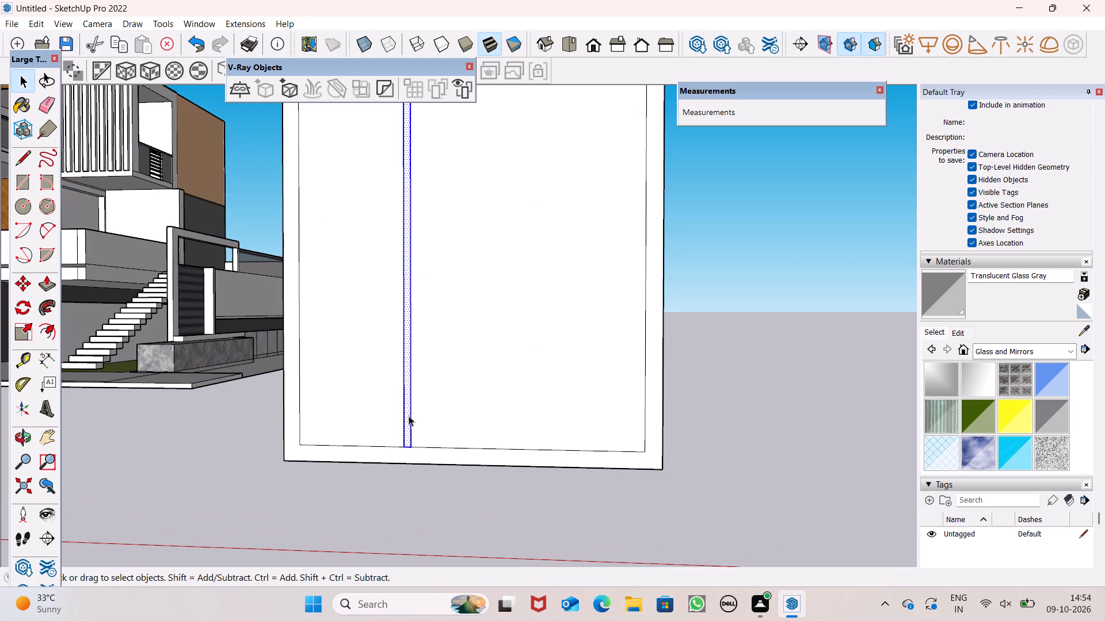
key("m")
key("Return")
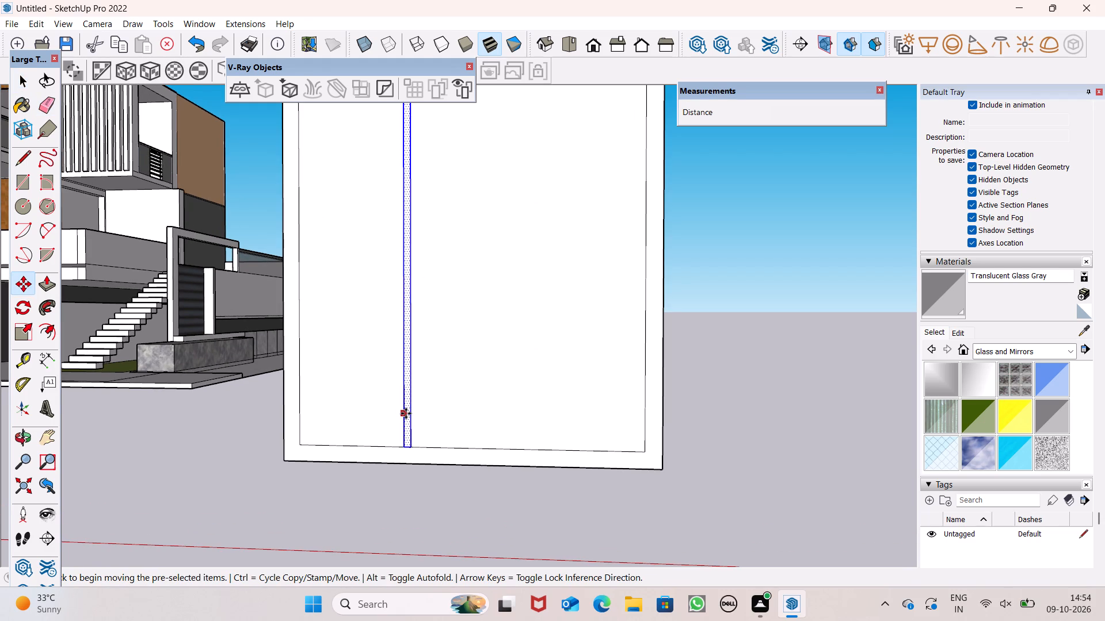
left_click_drag(408, 413, 447, 412)
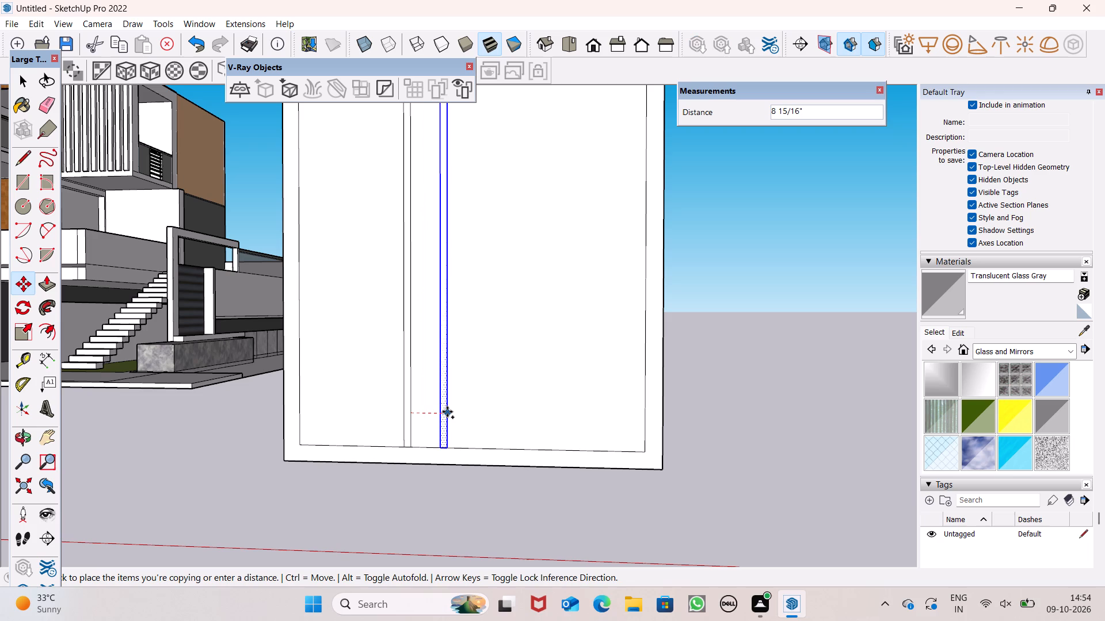
left_click_drag(447, 412, 474, 411)
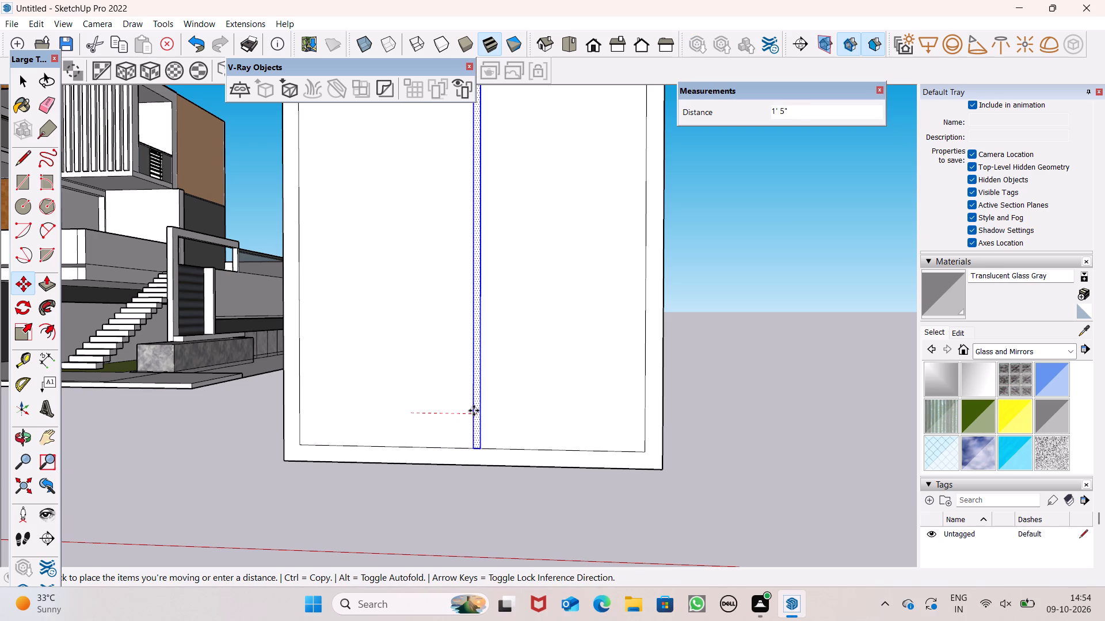
left_click_drag(474, 411, 485, 413)
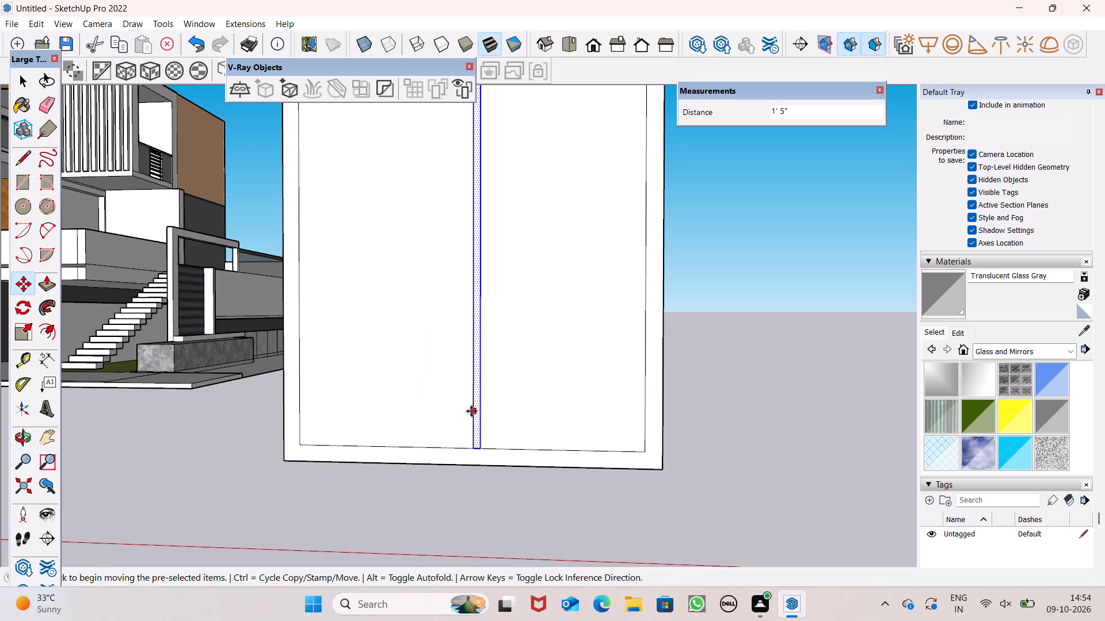
Move the central mullion strip slightly sideways to centre it between the frame's two sides, and clear the selection.
scroll(491, 488, "down", 4)
middle_click_drag(519, 409, 528, 477)
scroll(500, 271, "up", 1)
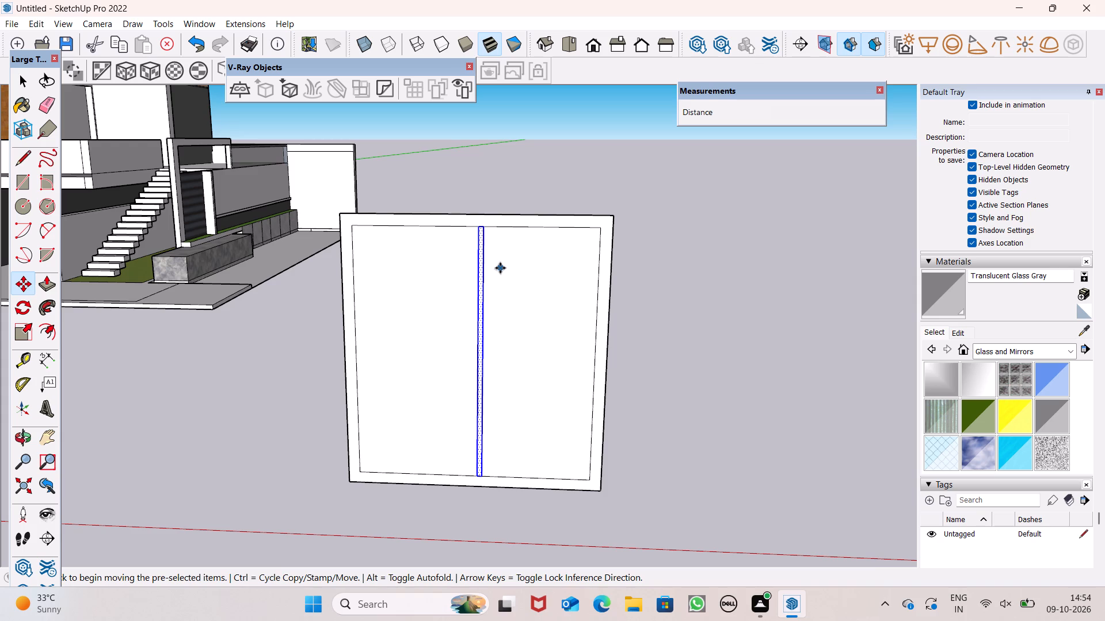
scroll(476, 307, "up", 1)
scroll(476, 307, "down", 1)
scroll(476, 307, "up", 2)
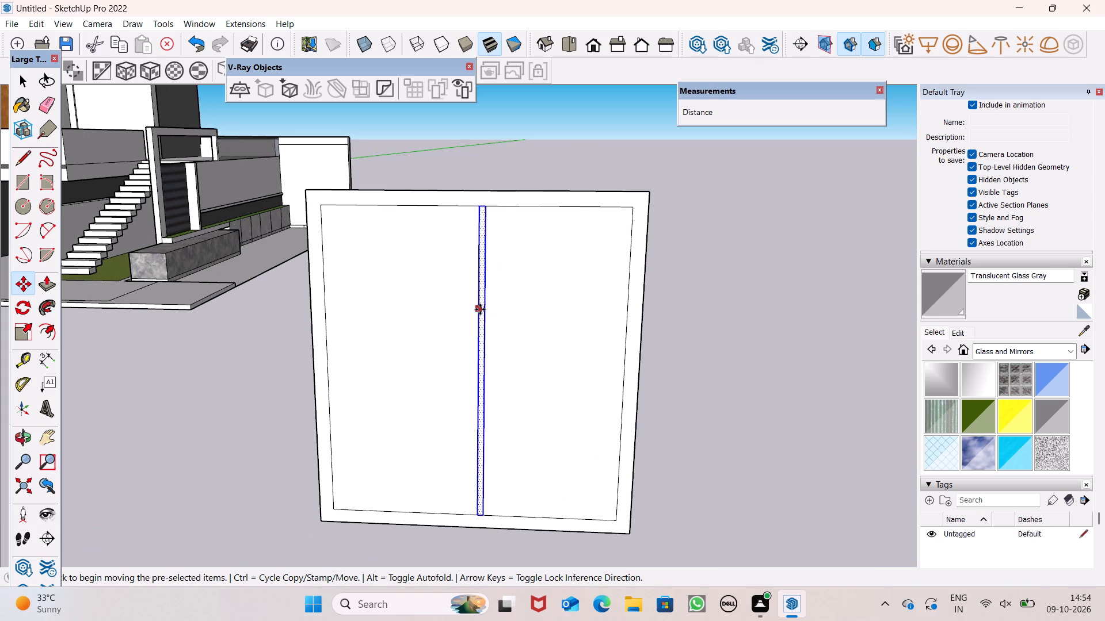
scroll(480, 309, "up", 2)
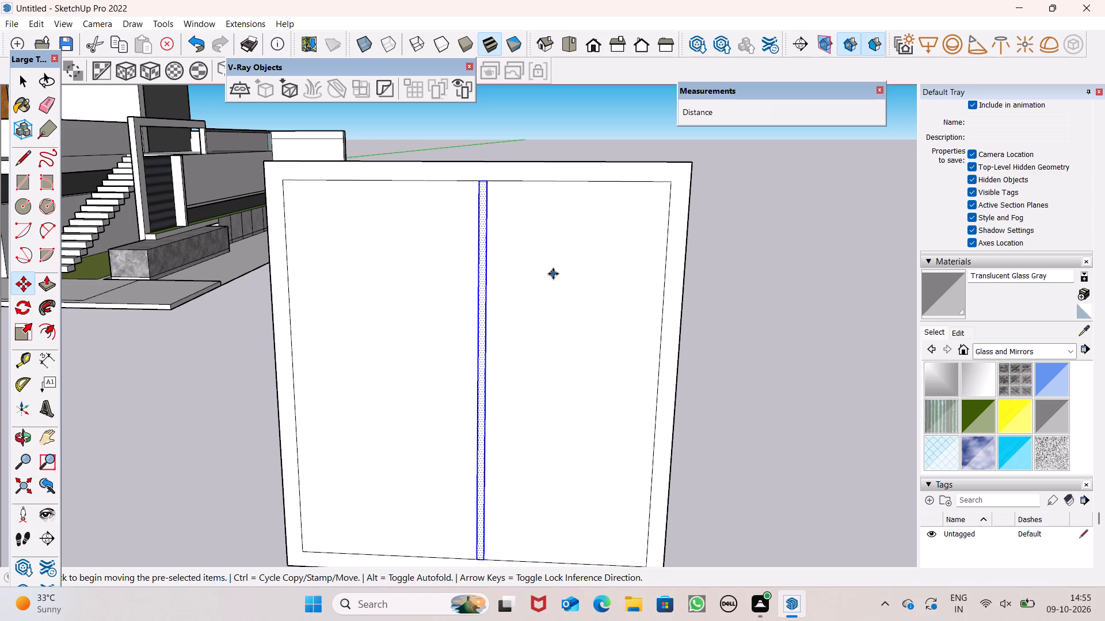
left_click_drag(482, 346, 479, 350)
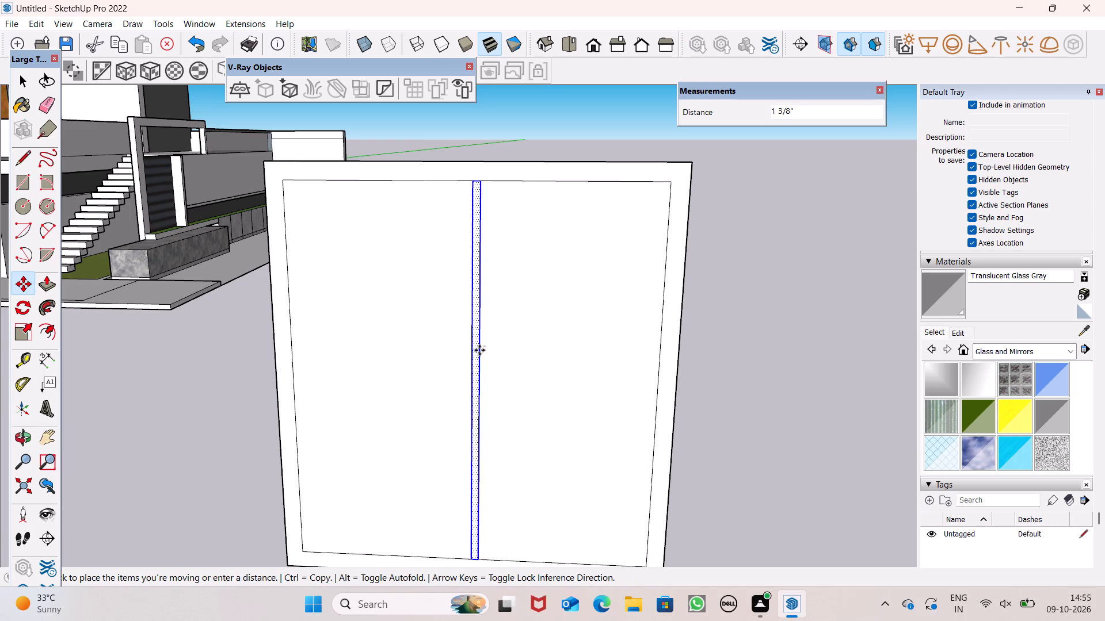
left_click_drag(479, 350, 476, 344)
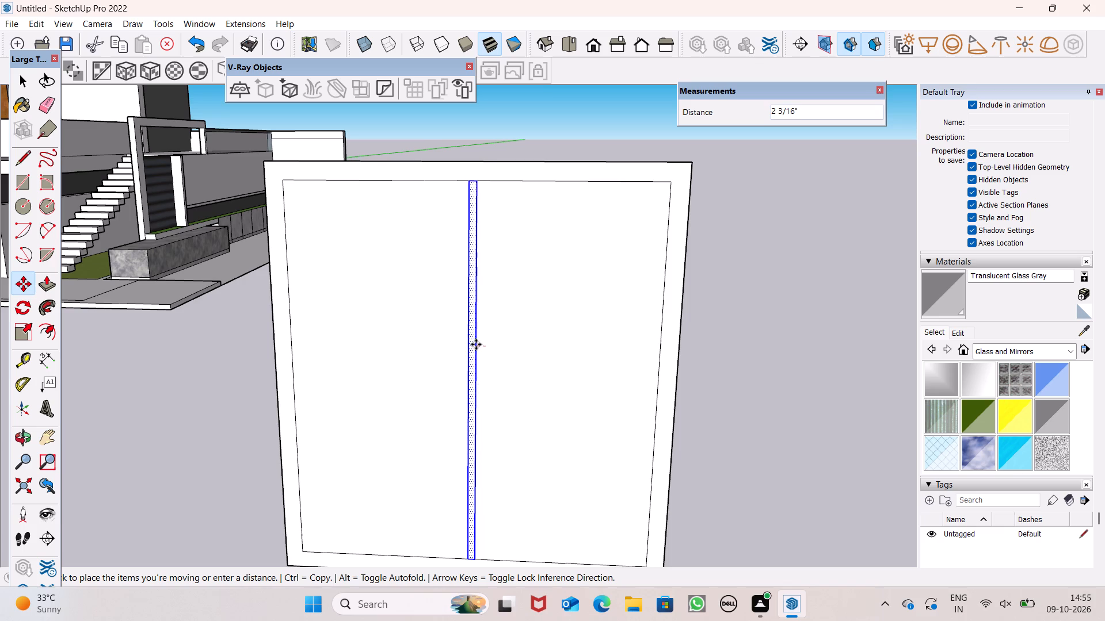
left_click_drag(476, 344, 473, 346)
key("space")
key("space")
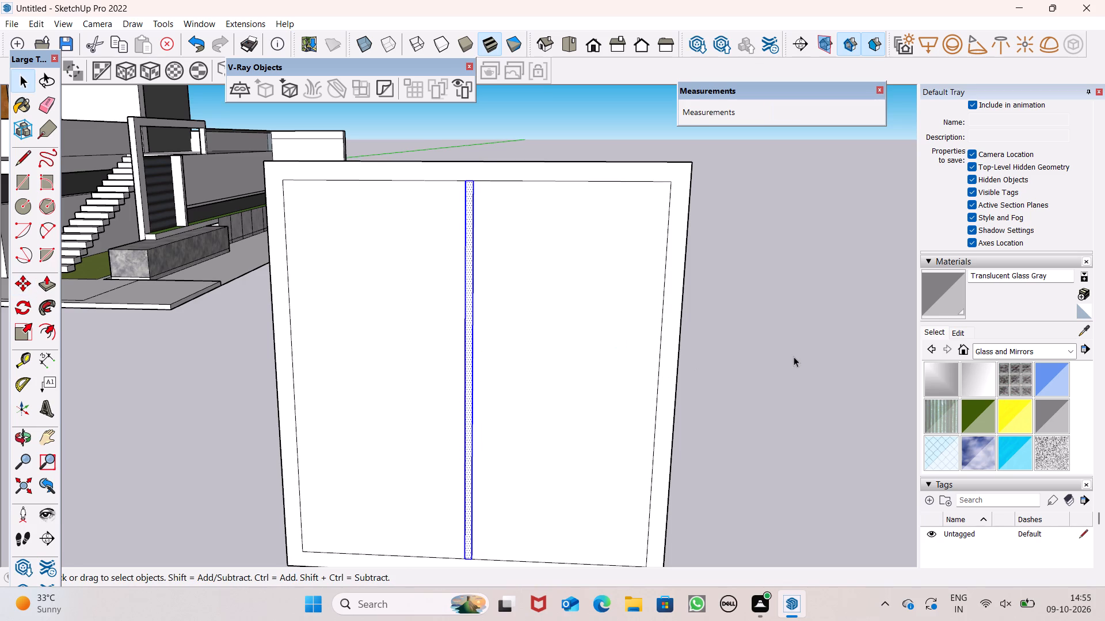
left_click(794, 356)
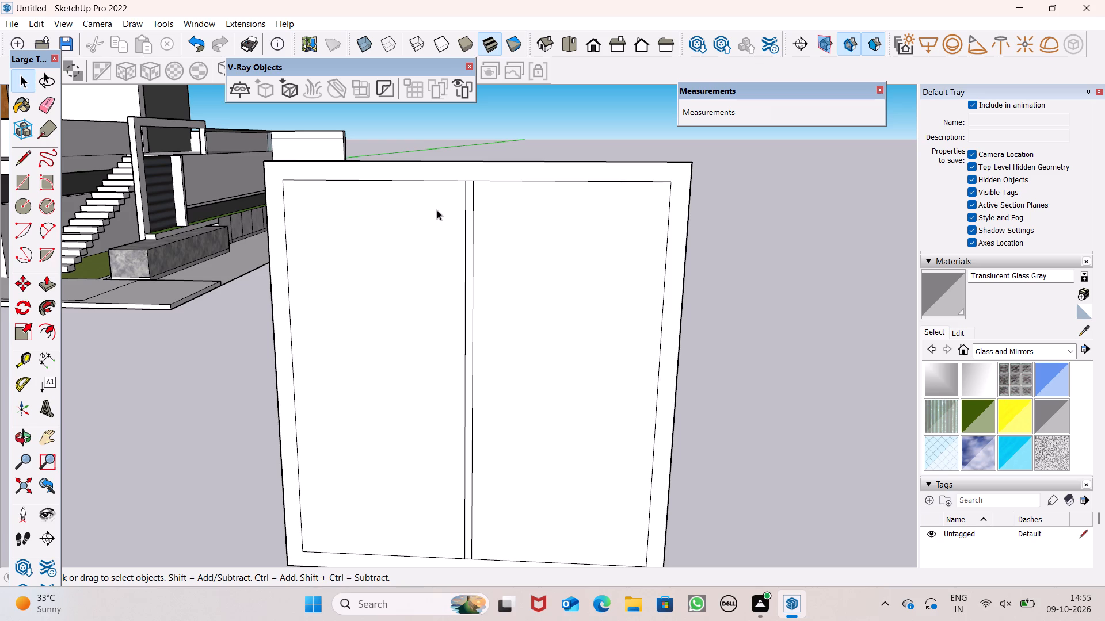
Erase the short edge segment separating the mullion's upper end from the frame's top rail.
scroll(437, 210, "down", 4)
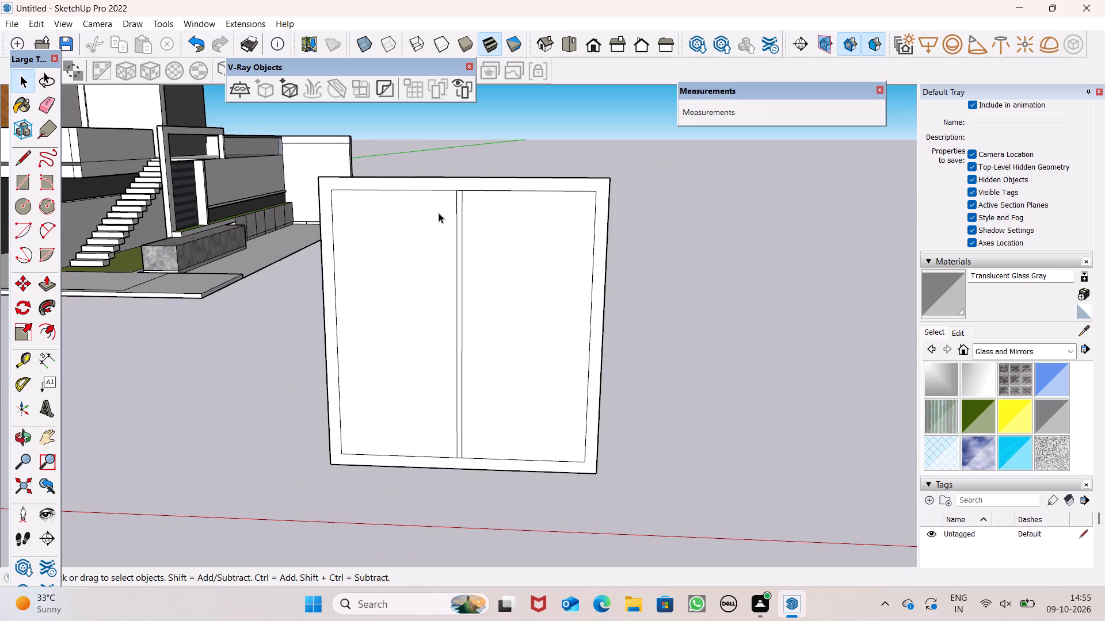
scroll(439, 214, "up", 1)
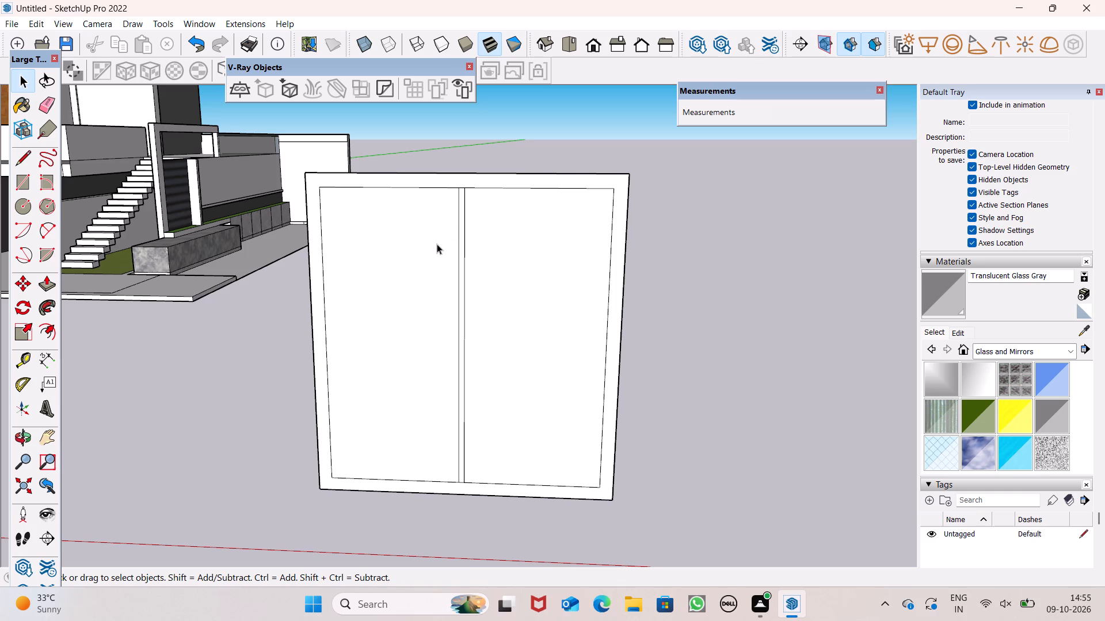
scroll(602, 231, "down", 2)
middle_click_drag(536, 428, 536, 417)
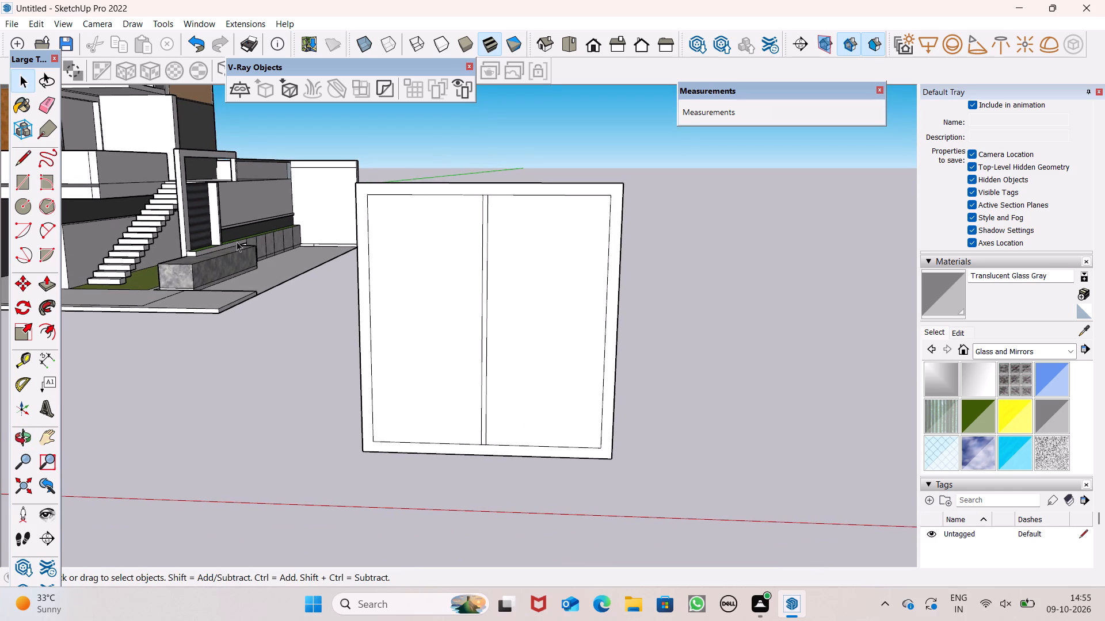
left_click(45, 110)
scroll(593, 200, "up", 3)
scroll(593, 200, "down", 1)
scroll(593, 200, "up", 2)
scroll(502, 212, "down", 1)
scroll(501, 212, "up", 3)
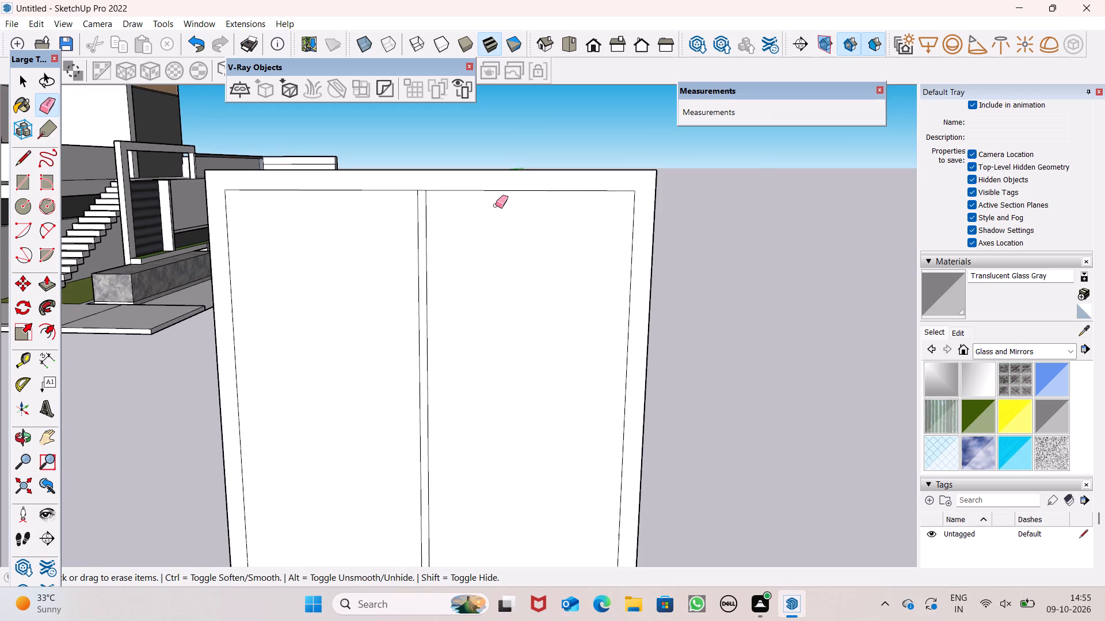
scroll(439, 194, "up", 5)
scroll(380, 192, "up", 4)
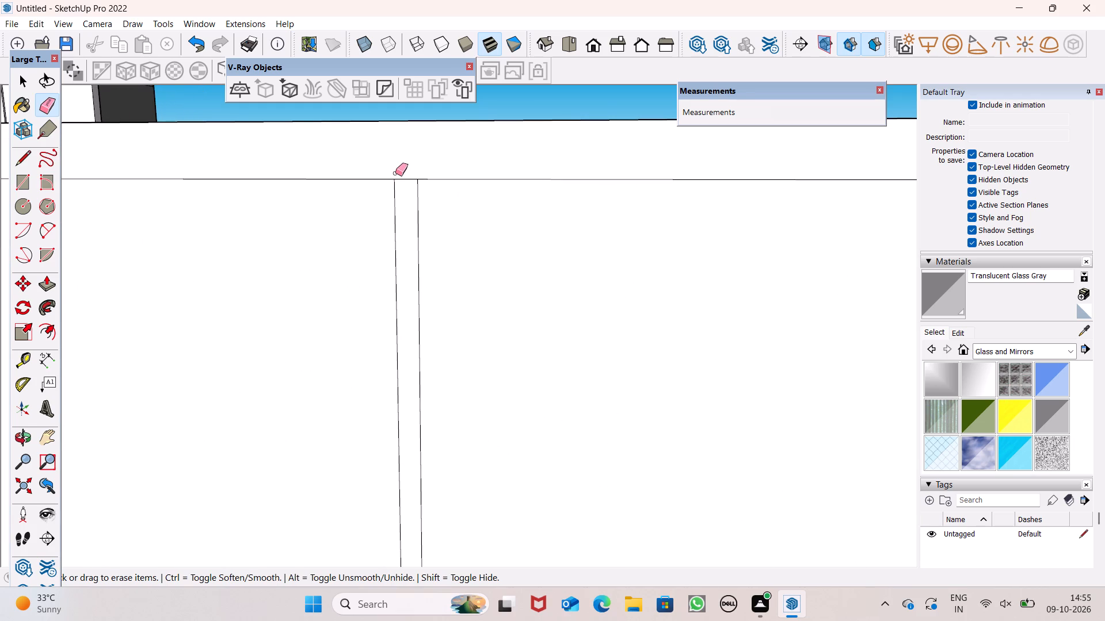
left_click(399, 179)
Erase the short edge segment separating the mullion's lower end from the frame's bottom rail.
scroll(493, 206, "down", 7)
scroll(529, 194, "up", 1)
scroll(529, 194, "down", 1)
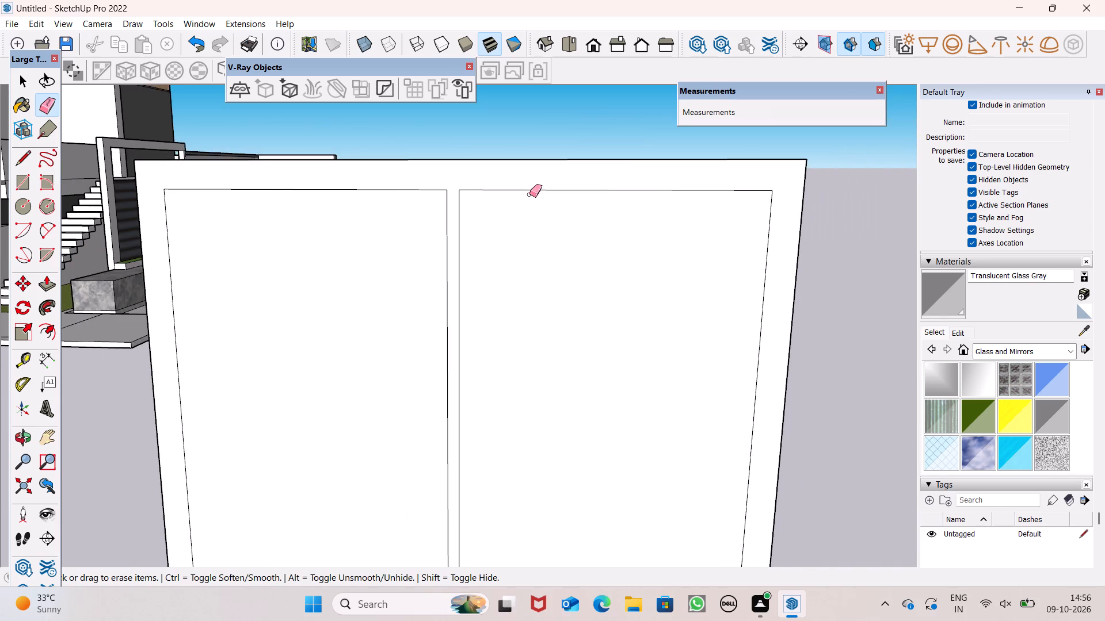
scroll(546, 178, "down", 7)
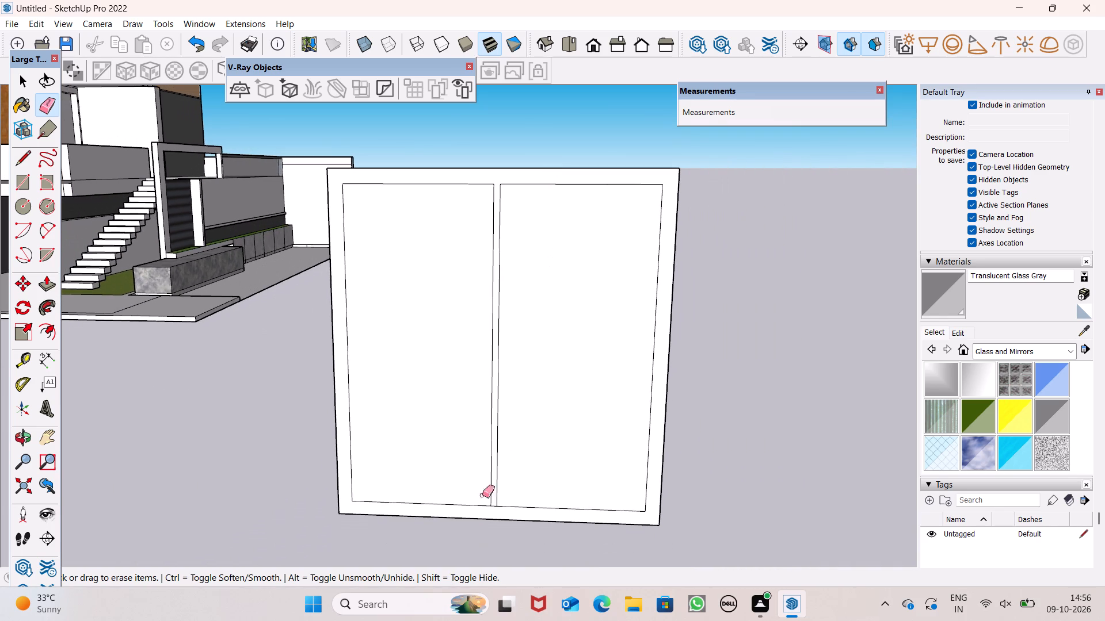
scroll(499, 534, "up", 7)
scroll(456, 502, "up", 2)
scroll(455, 501, "down", 1)
scroll(455, 500, "up", 8)
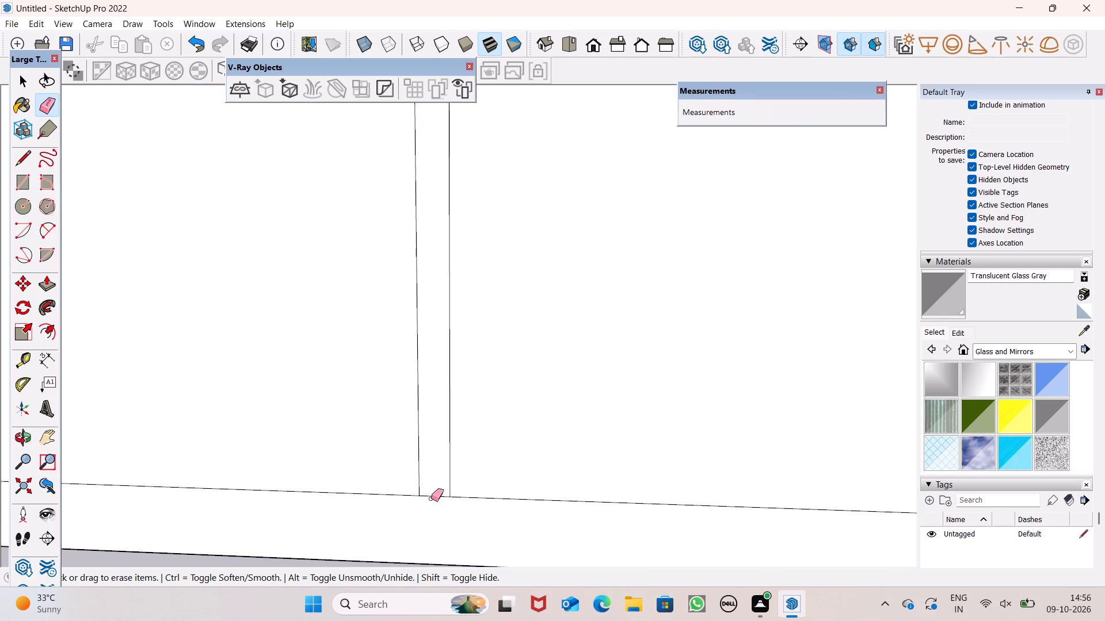
left_click(436, 495)
Push/Pull the joined frame and mullion face out by 6".
scroll(414, 439, "down", 3)
scroll(414, 439, "up", 1)
scroll(414, 439, "down", 1)
scroll(411, 432, "up", 1)
scroll(411, 432, "down", 4)
scroll(413, 503, "down", 5)
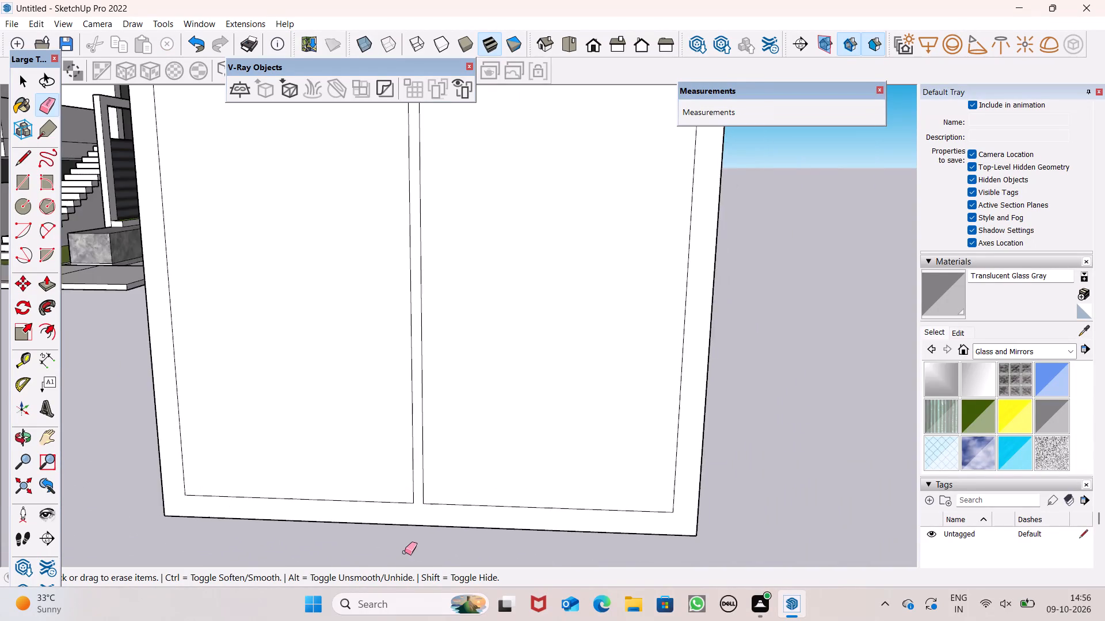
scroll(416, 532, "down", 6)
scroll(546, 396, "down", 4)
scroll(563, 327, "down", 6)
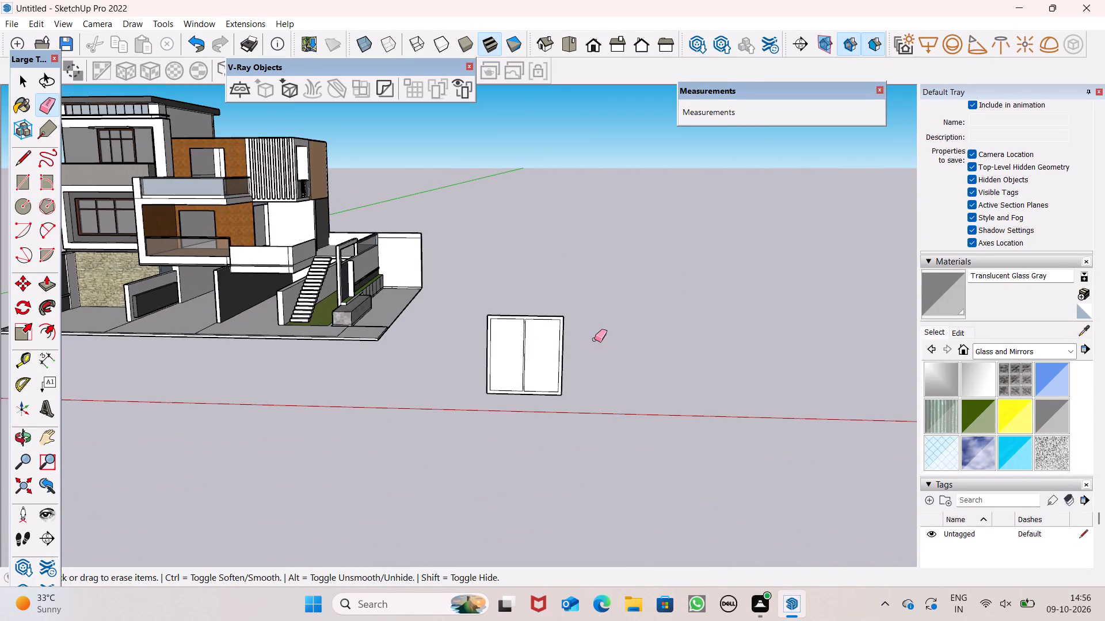
scroll(595, 339, "down", 2)
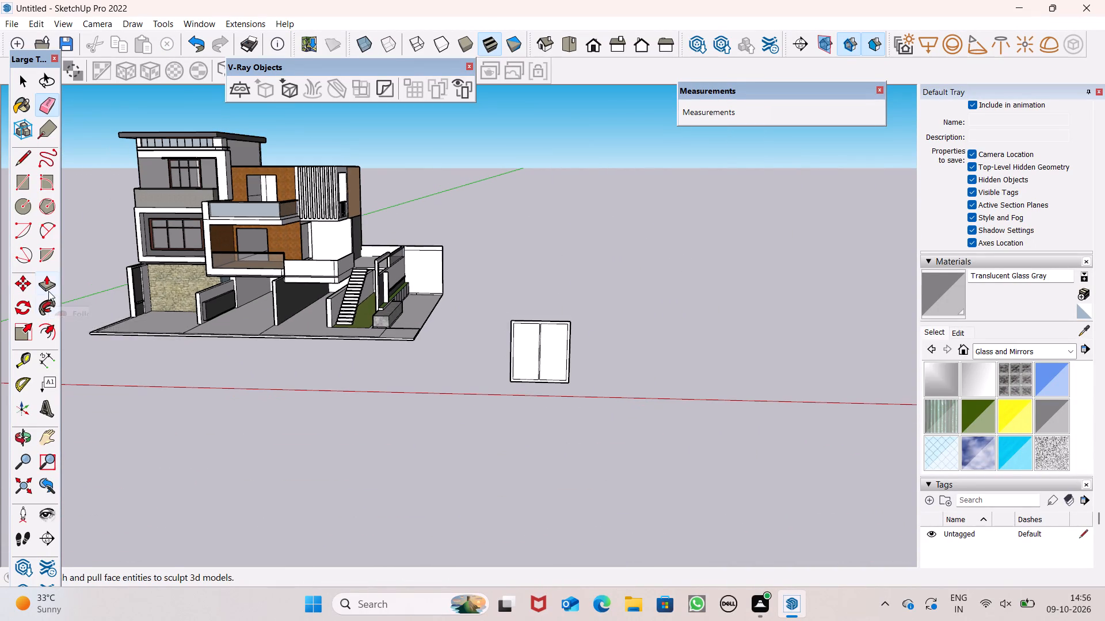
left_click(48, 291)
scroll(572, 352, "up", 4)
middle_click_drag(580, 373, 420, 400)
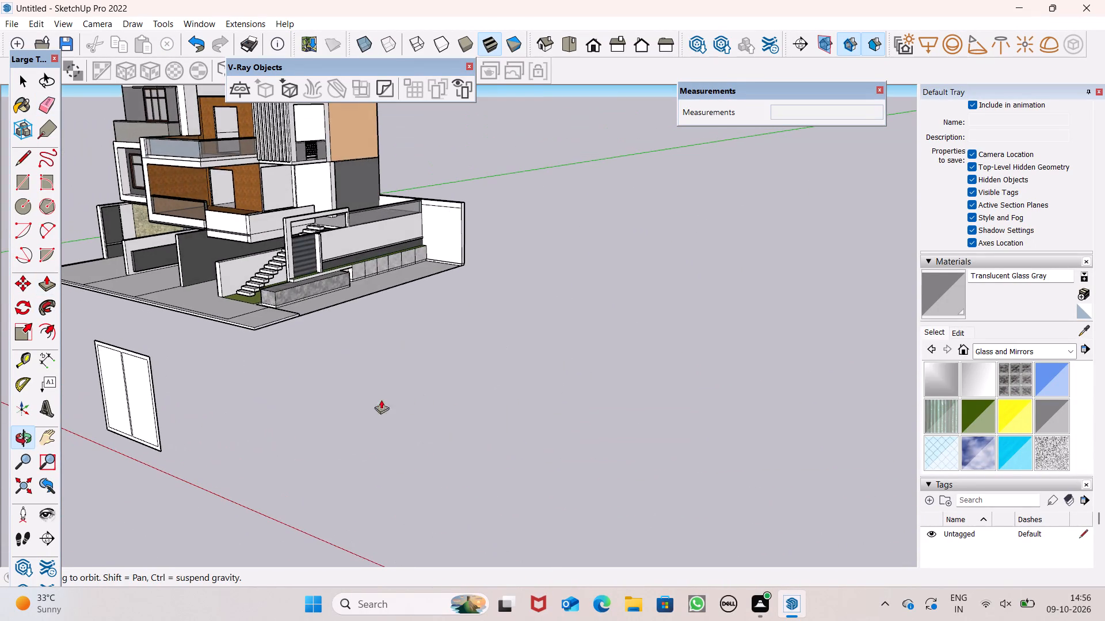
scroll(182, 438, "up", 17)
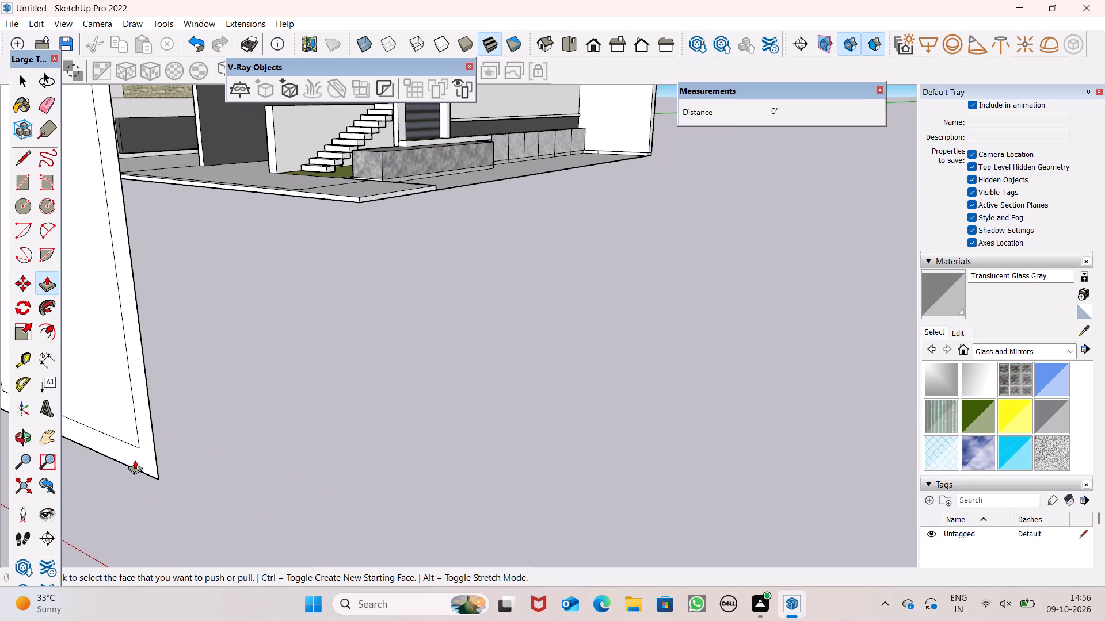
left_click_drag(142, 455, 176, 453)
key("6")
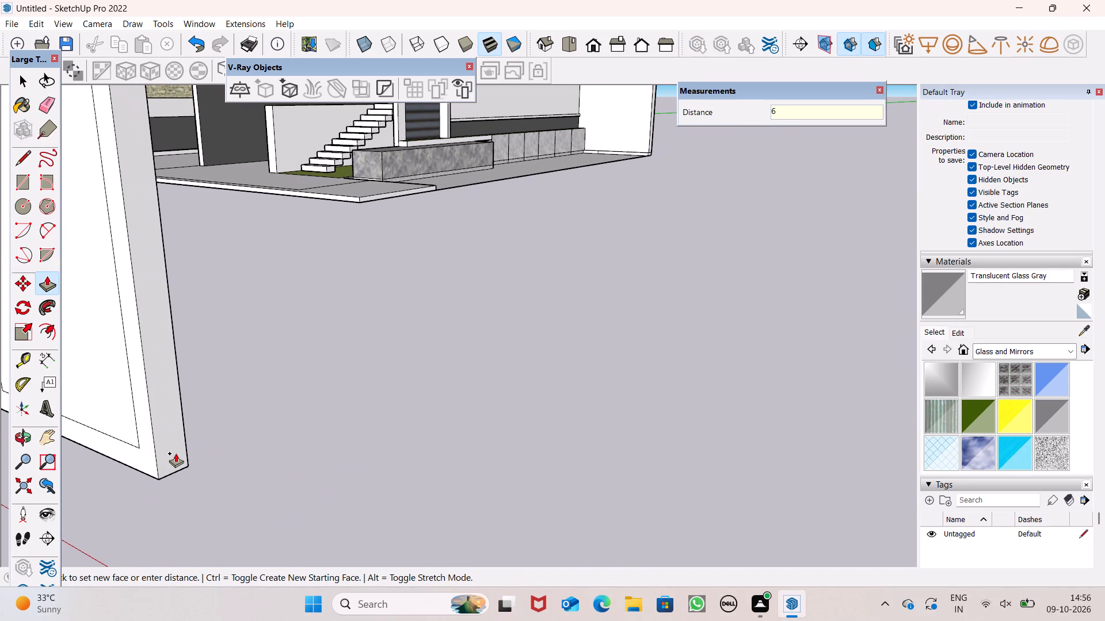
left_click_drag(176, 453, 176, 453)
key("shift+quotedbl")
key("Return")
scroll(378, 348, "down", 7)
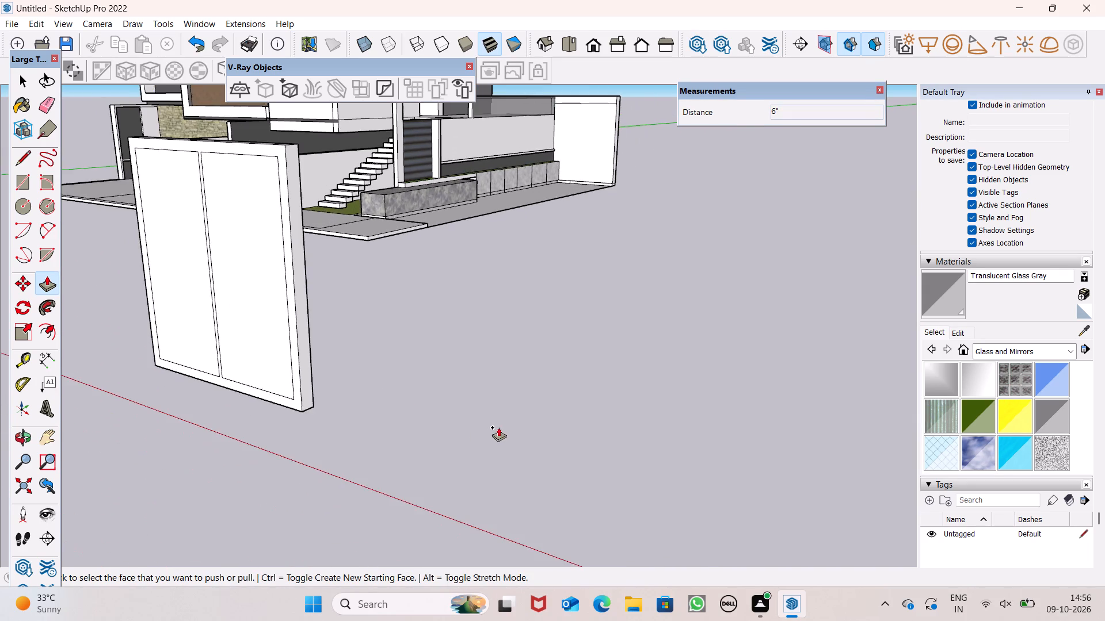
Erase the two leftover short lines across the inner face of the frame's bottom rail, beside the mullion.
scroll(493, 426, "down", 3)
middle_click_drag(479, 432, 554, 421)
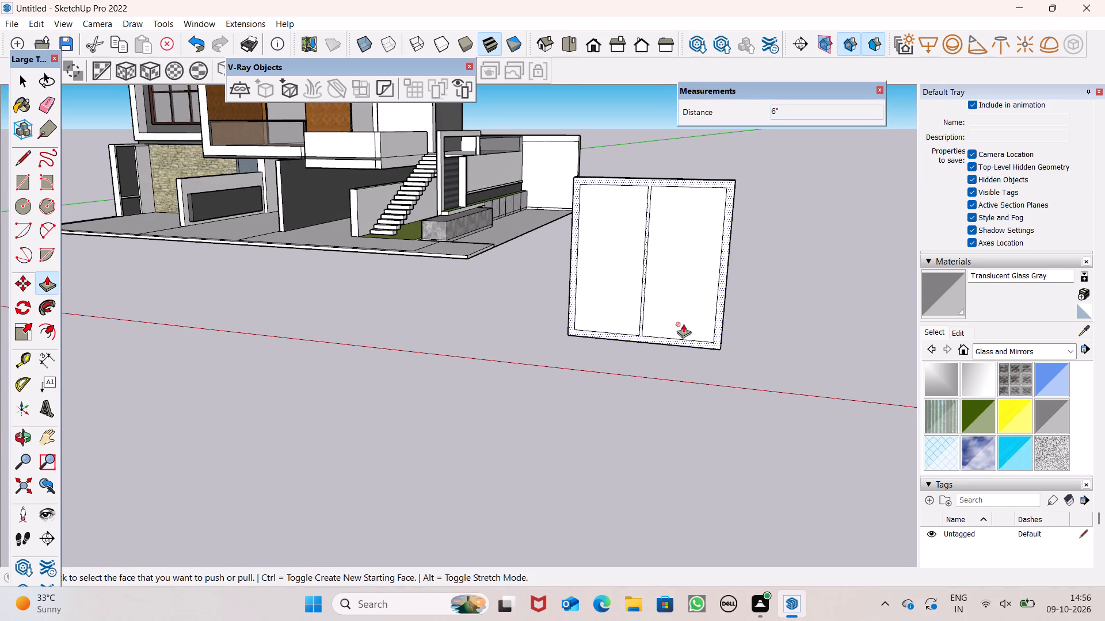
scroll(683, 323, "down", 3)
middle_click_drag(712, 346, 269, 418)
scroll(318, 350, "up", 1)
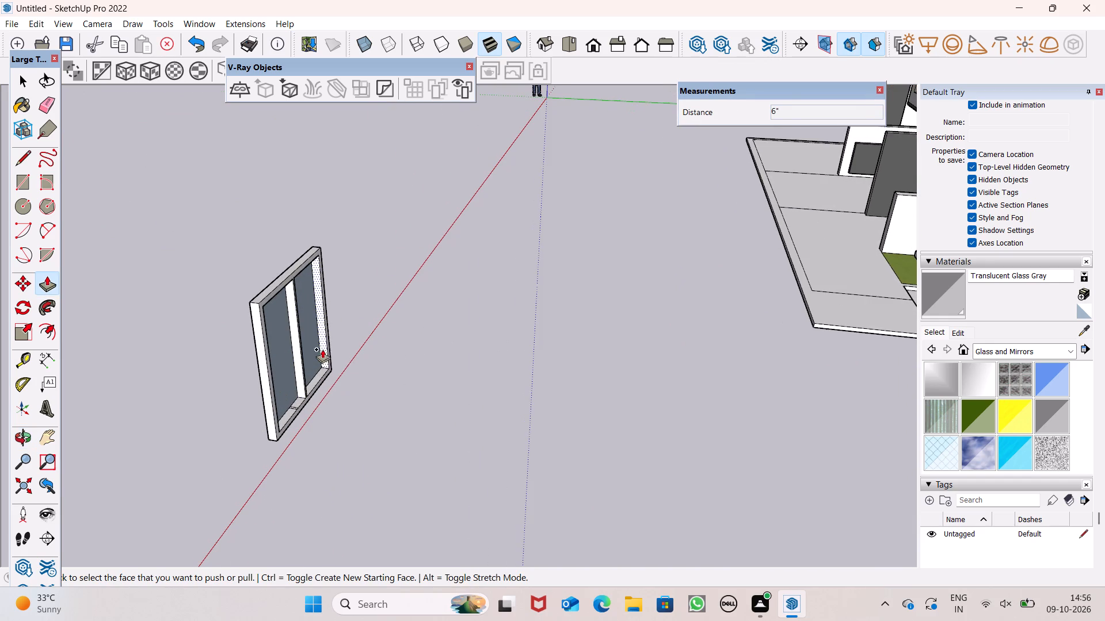
middle_click_drag(325, 374, 325, 375)
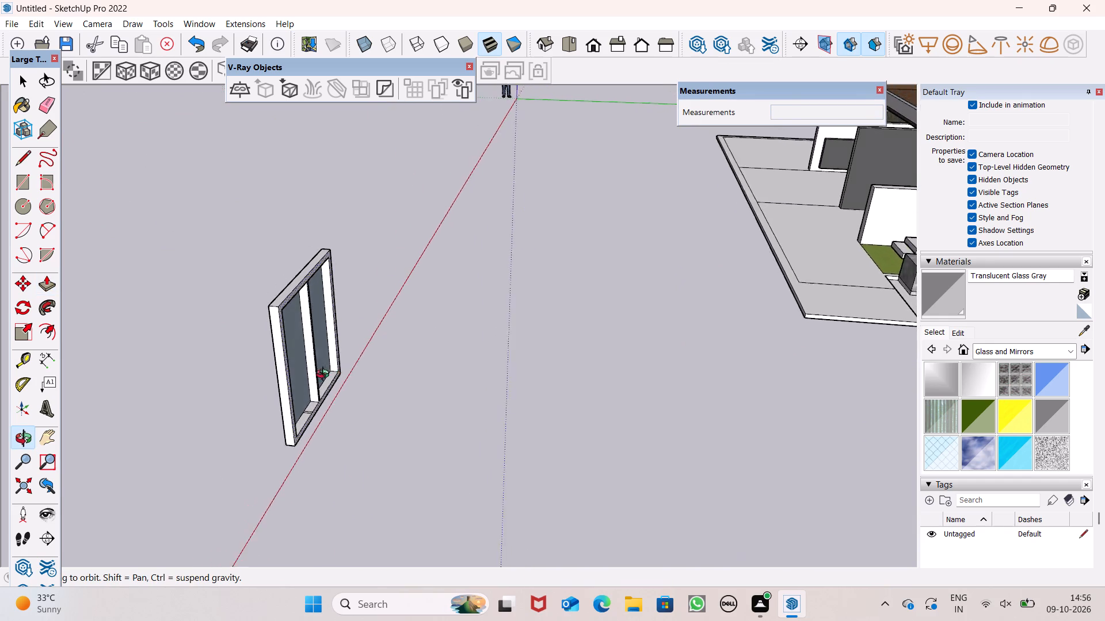
middle_click_drag(325, 375, 299, 380)
scroll(299, 380, "up", 4)
scroll(285, 393, "down", 1)
scroll(285, 393, "up", 1)
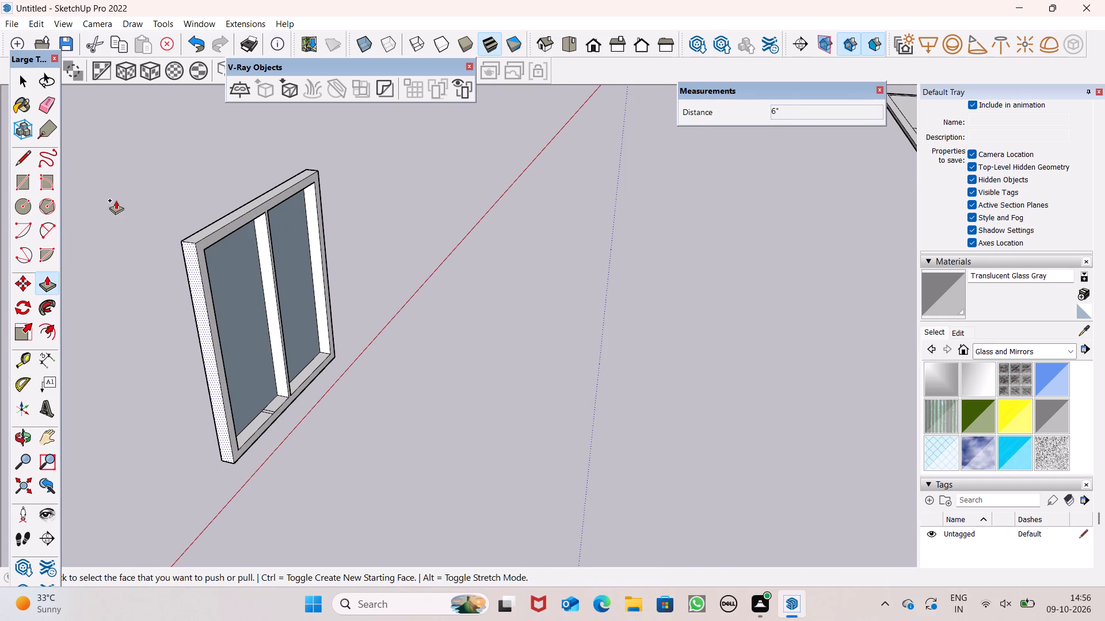
left_click(48, 108)
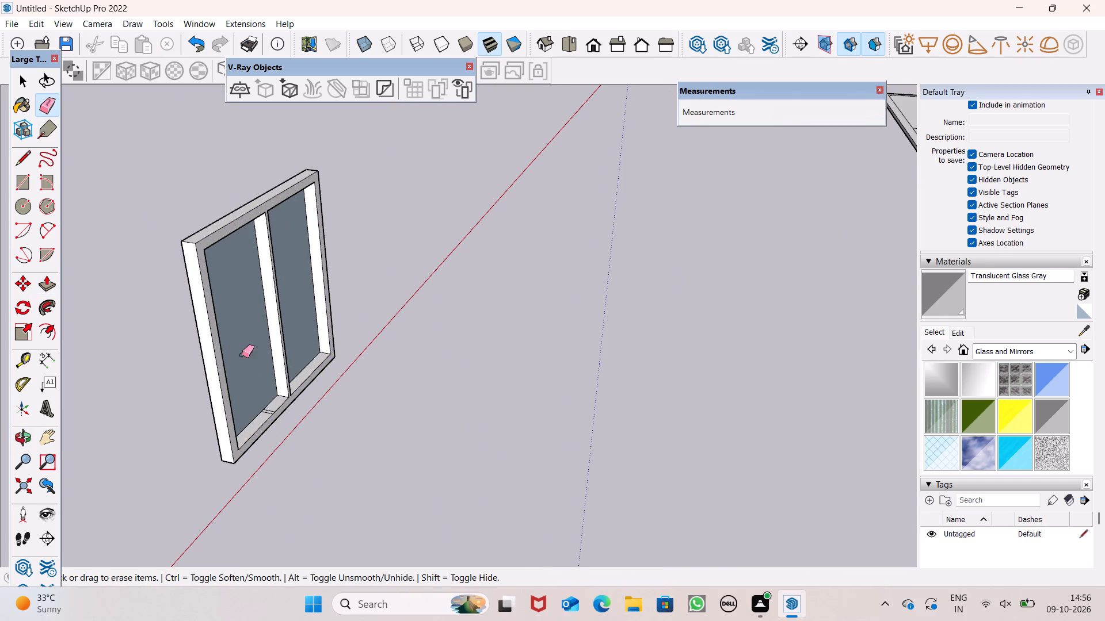
scroll(294, 369, "up", 5)
left_click_drag(250, 447, 258, 434)
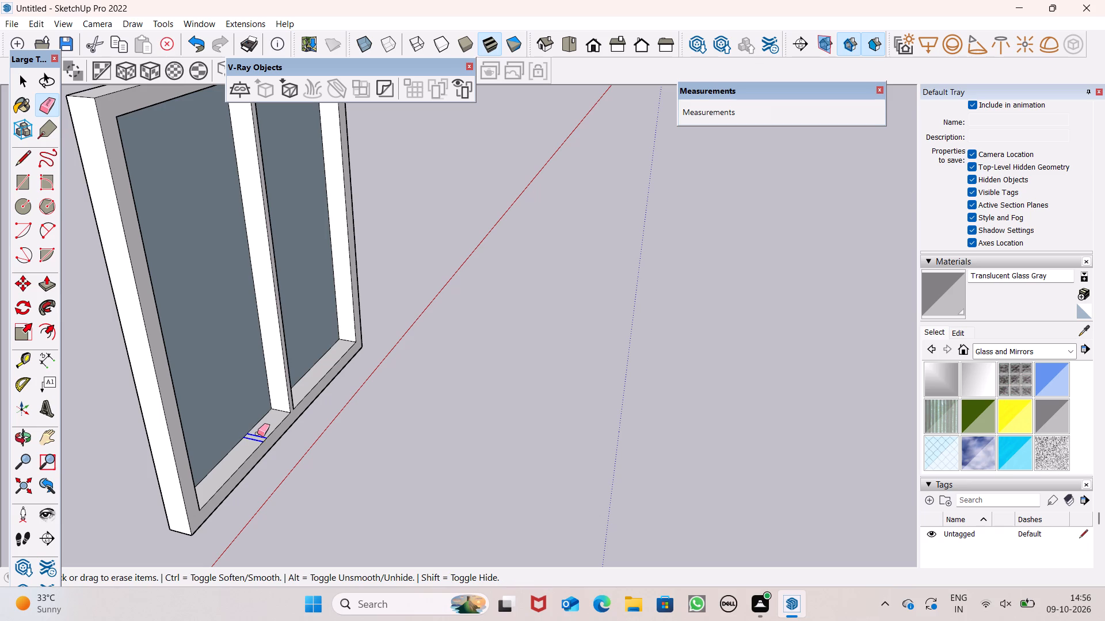
Erase the two leftover short lines on the underside of the frame's top rail, beside the mullion.
scroll(277, 442, "down", 6)
middle_click_drag(293, 439, 252, 91)
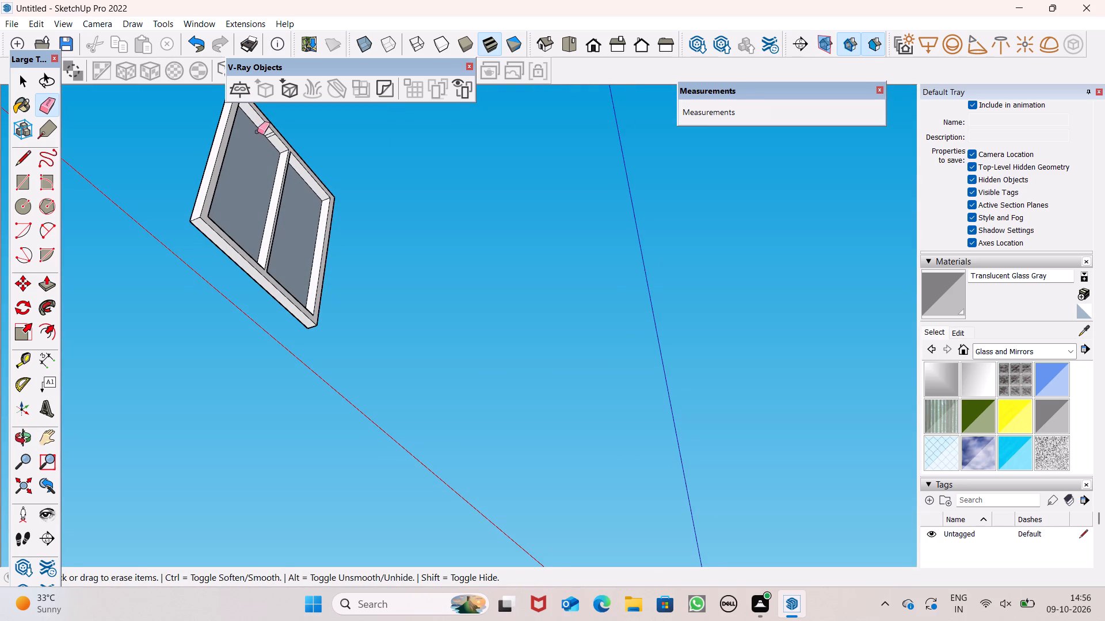
scroll(288, 126, "up", 1)
scroll(285, 125, "down", 1)
scroll(280, 126, "up", 14)
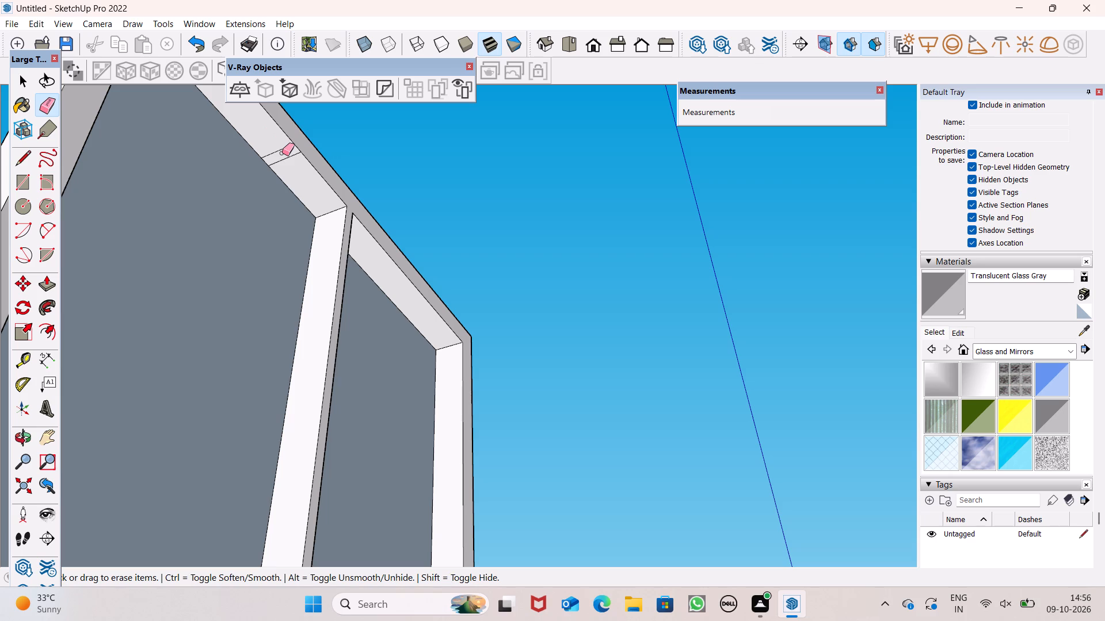
left_click_drag(282, 147, 294, 158)
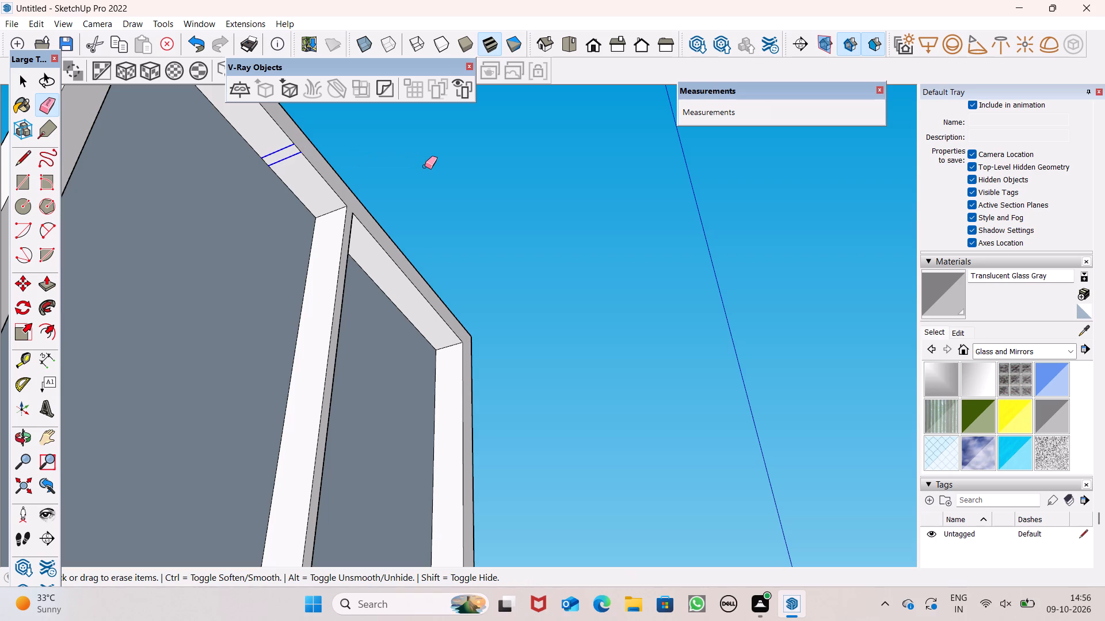
key("space")
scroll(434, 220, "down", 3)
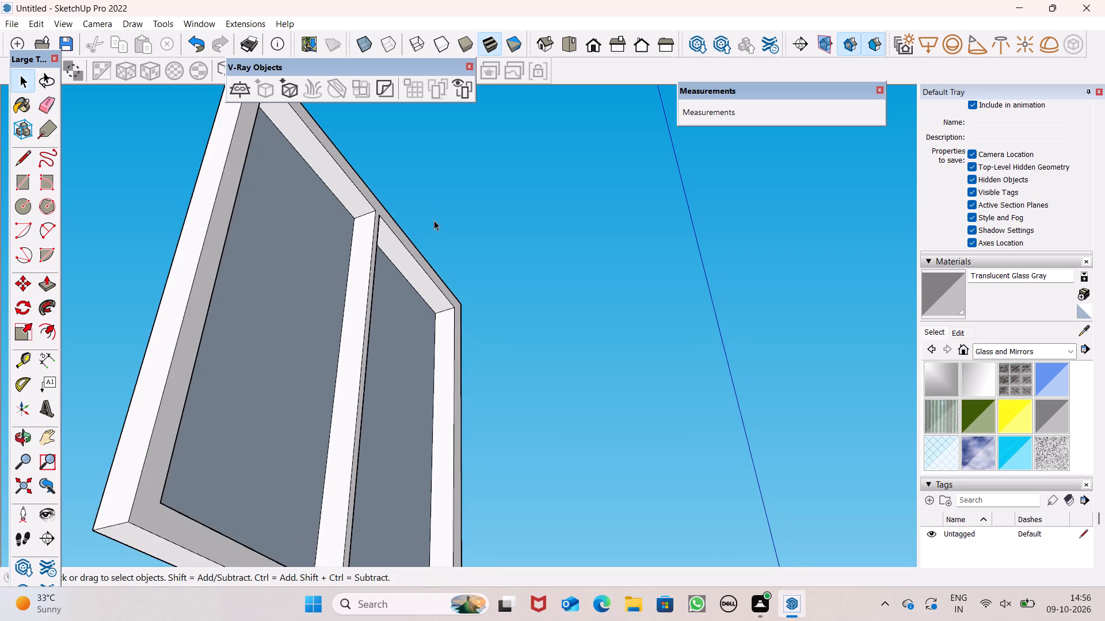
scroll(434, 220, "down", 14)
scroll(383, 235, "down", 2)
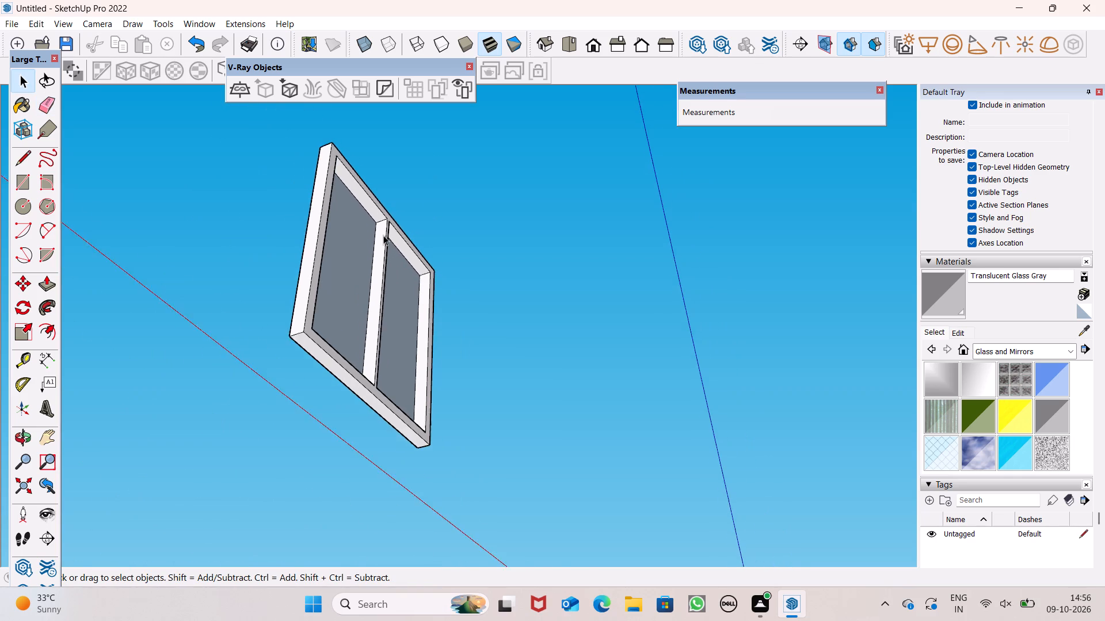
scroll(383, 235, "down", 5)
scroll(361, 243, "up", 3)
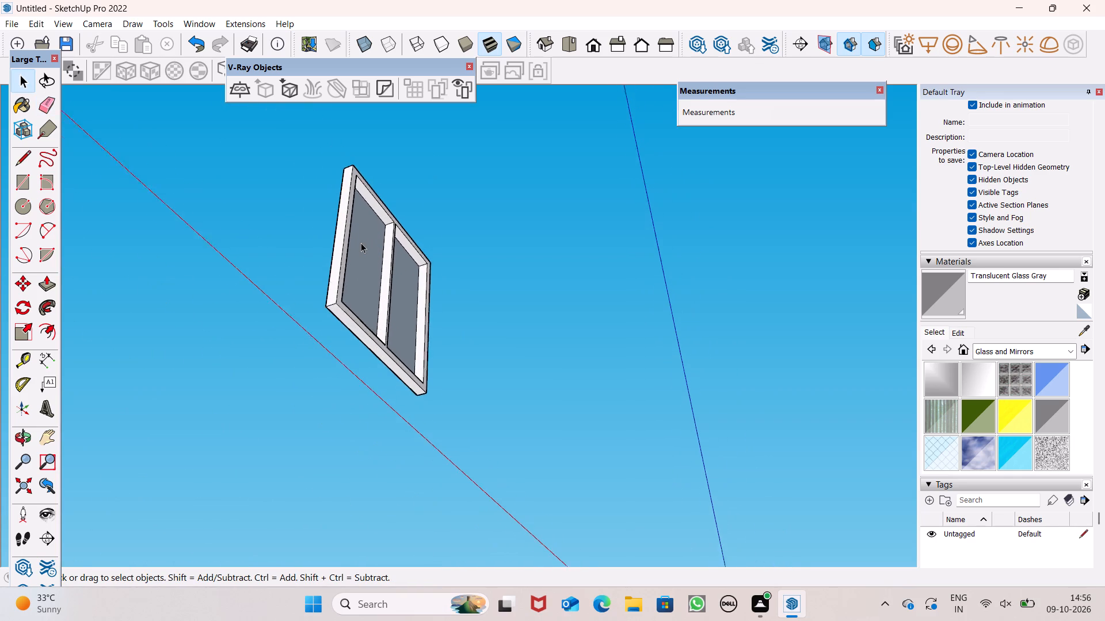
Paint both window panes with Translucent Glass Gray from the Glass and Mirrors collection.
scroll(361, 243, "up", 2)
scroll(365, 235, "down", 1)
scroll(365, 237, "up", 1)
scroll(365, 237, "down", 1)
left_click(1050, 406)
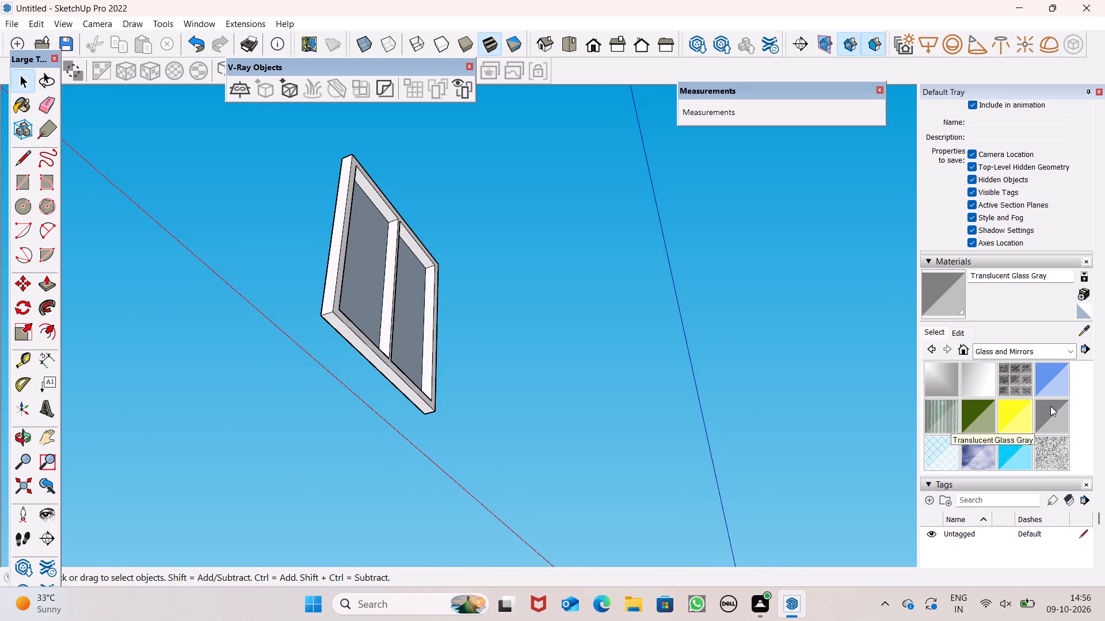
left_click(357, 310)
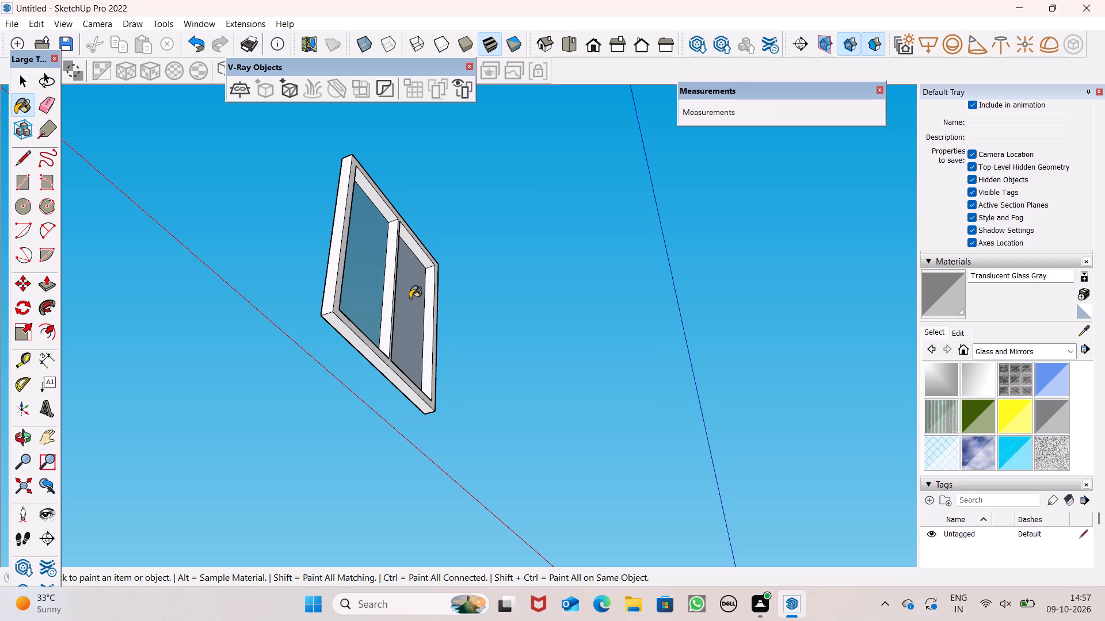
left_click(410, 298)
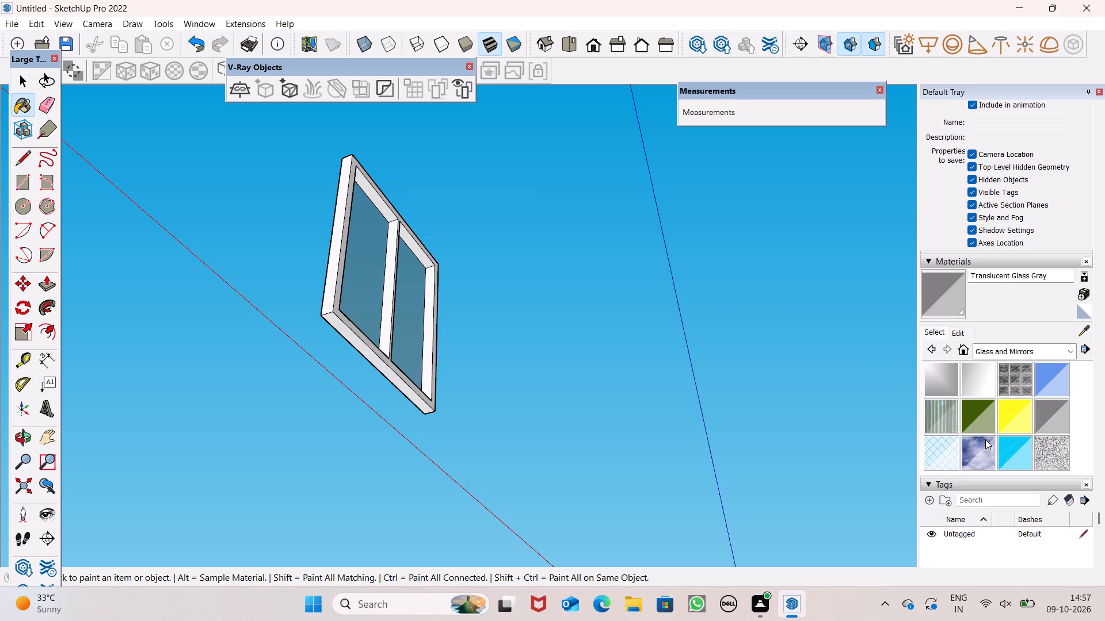
Repaint both window panes on this side with Translucent Glass Tinted.
left_click(1007, 454)
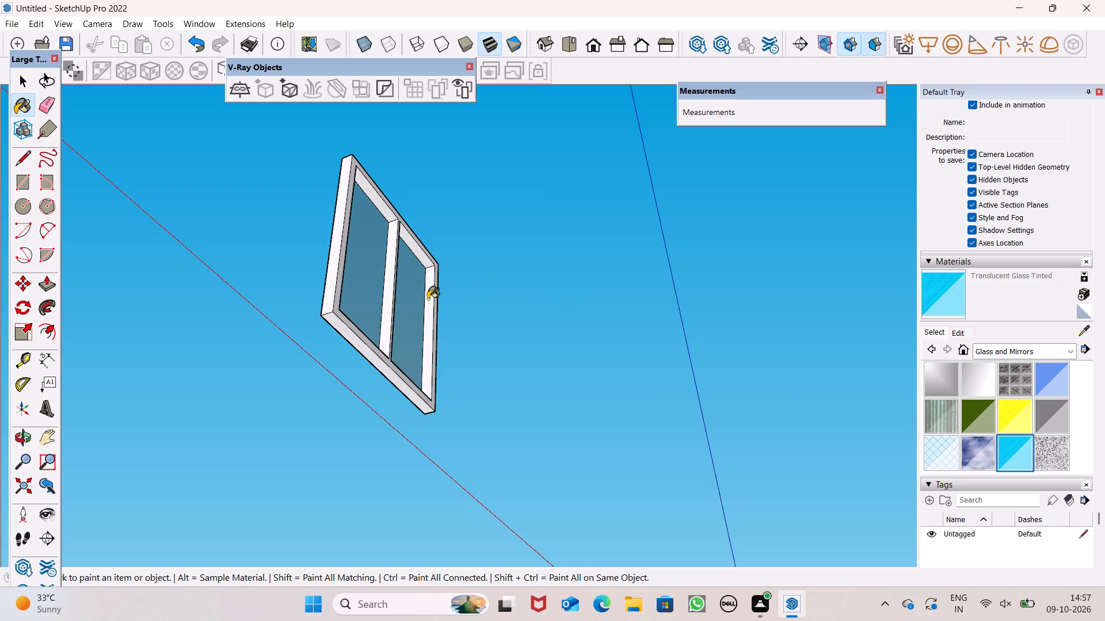
left_click(414, 304)
left_click(372, 305)
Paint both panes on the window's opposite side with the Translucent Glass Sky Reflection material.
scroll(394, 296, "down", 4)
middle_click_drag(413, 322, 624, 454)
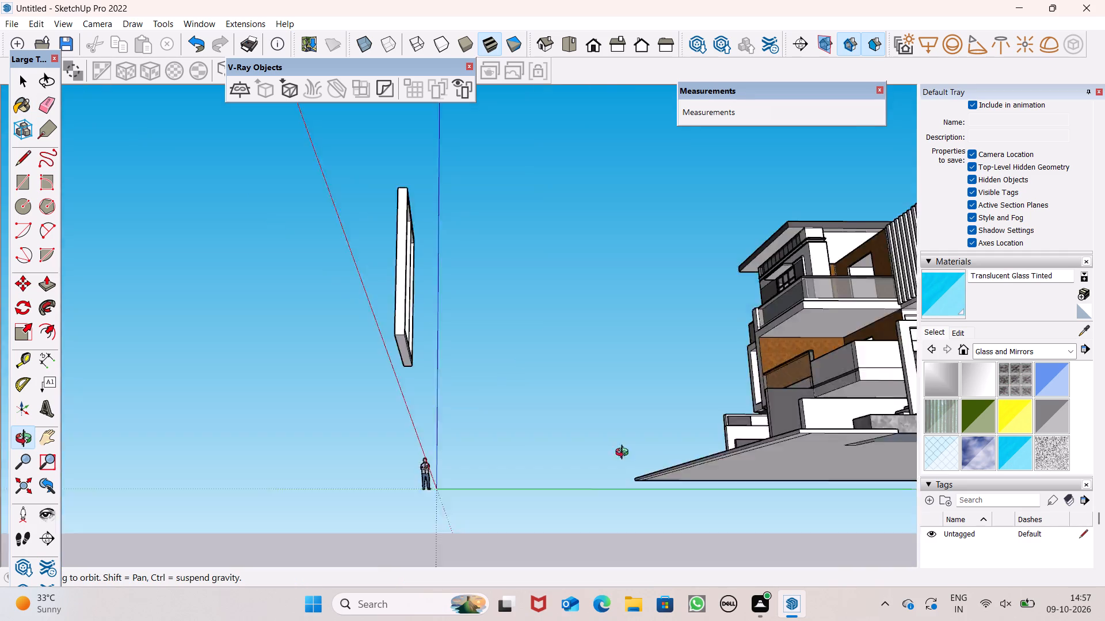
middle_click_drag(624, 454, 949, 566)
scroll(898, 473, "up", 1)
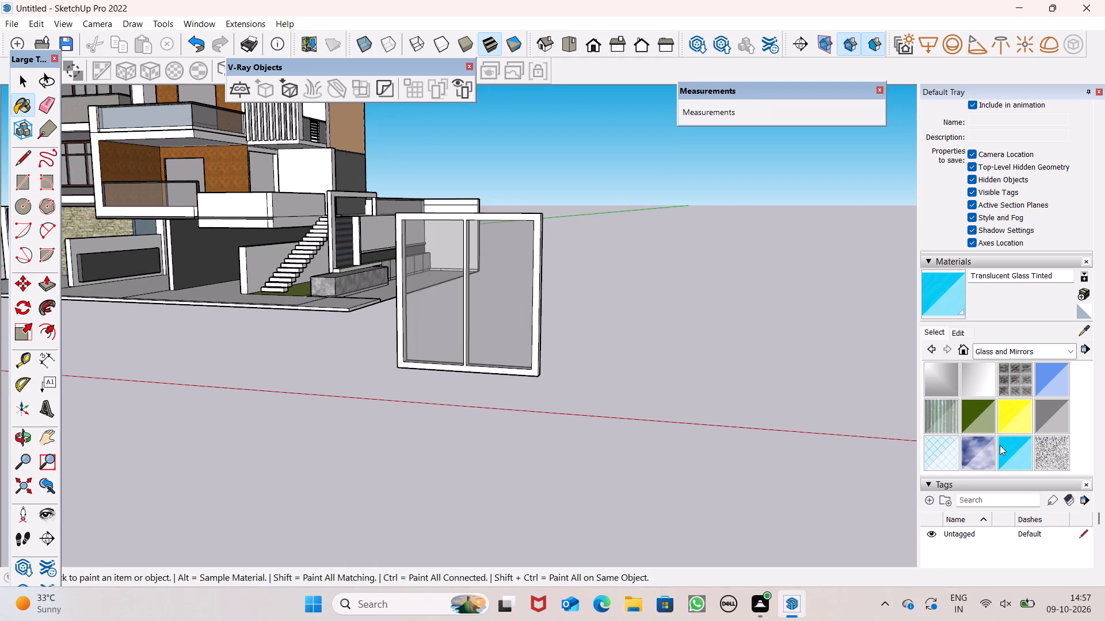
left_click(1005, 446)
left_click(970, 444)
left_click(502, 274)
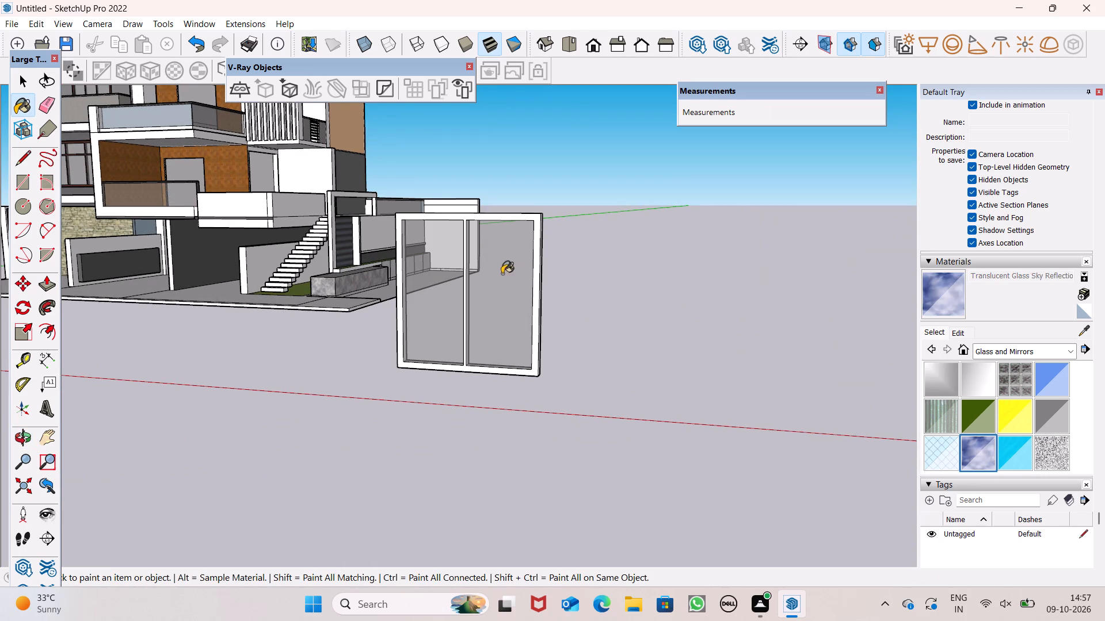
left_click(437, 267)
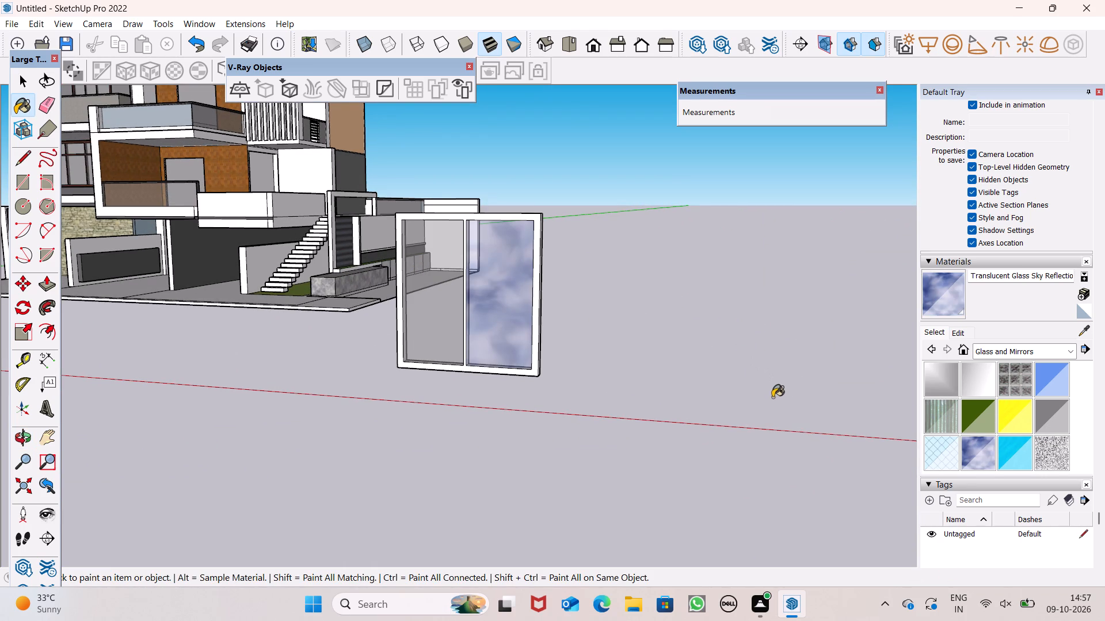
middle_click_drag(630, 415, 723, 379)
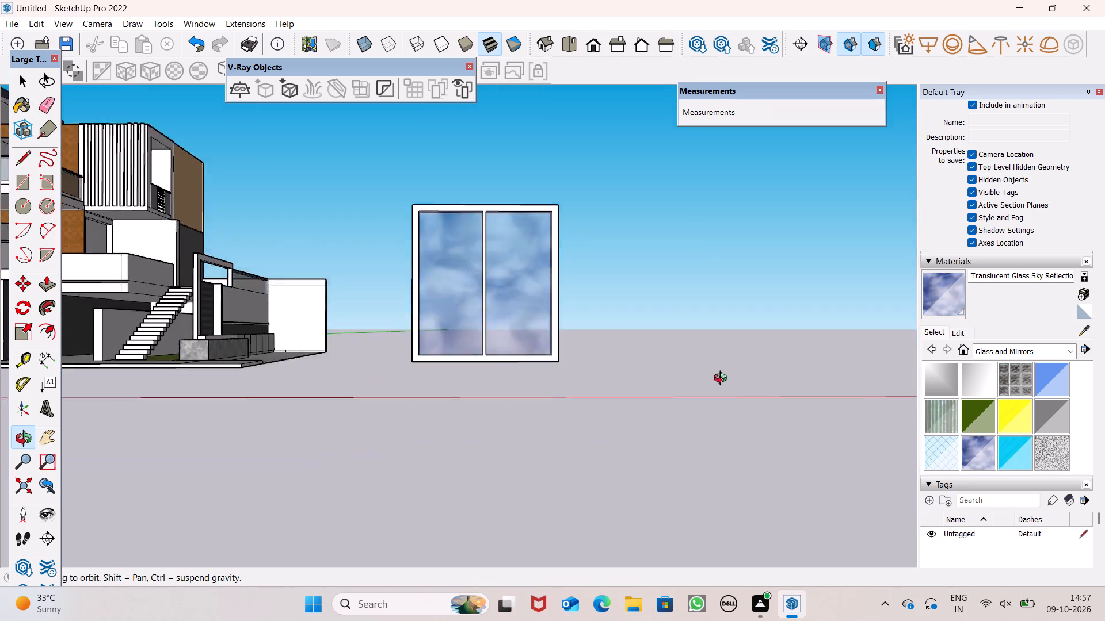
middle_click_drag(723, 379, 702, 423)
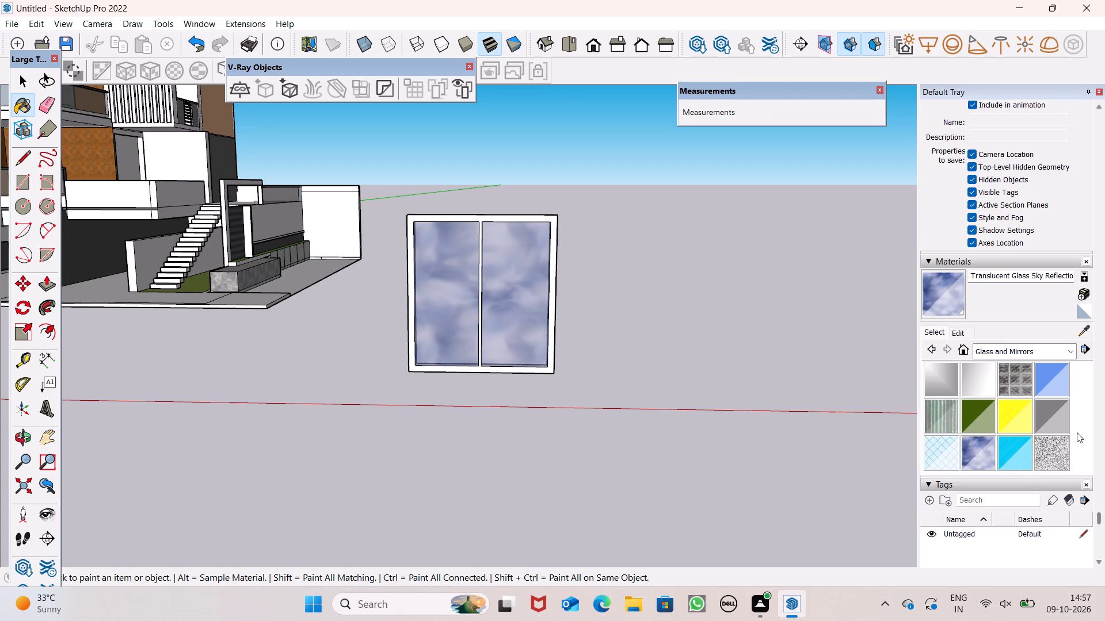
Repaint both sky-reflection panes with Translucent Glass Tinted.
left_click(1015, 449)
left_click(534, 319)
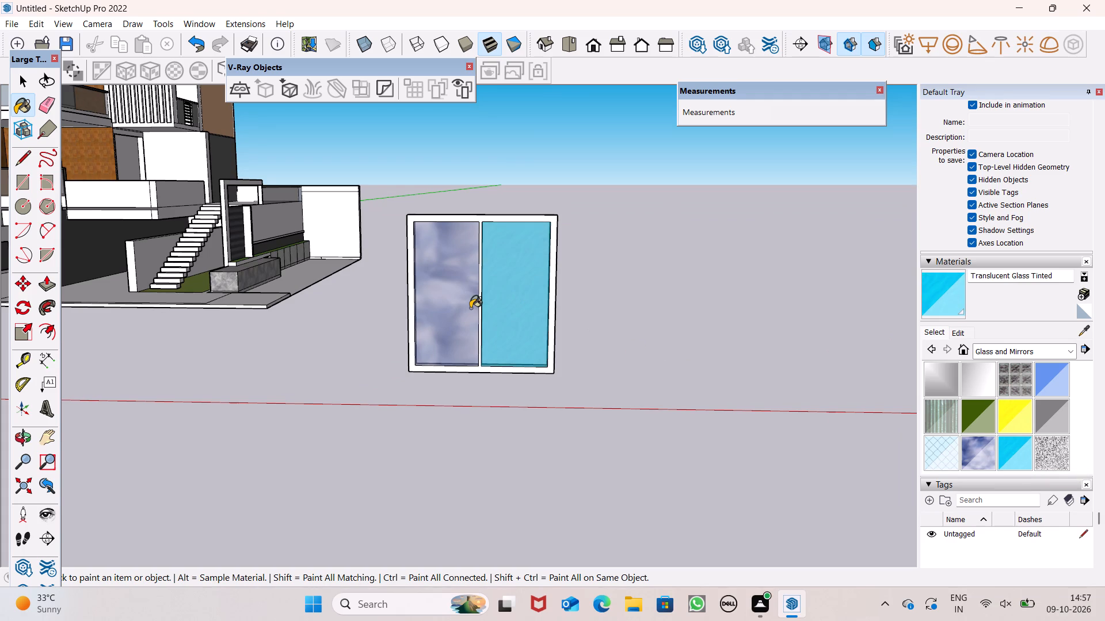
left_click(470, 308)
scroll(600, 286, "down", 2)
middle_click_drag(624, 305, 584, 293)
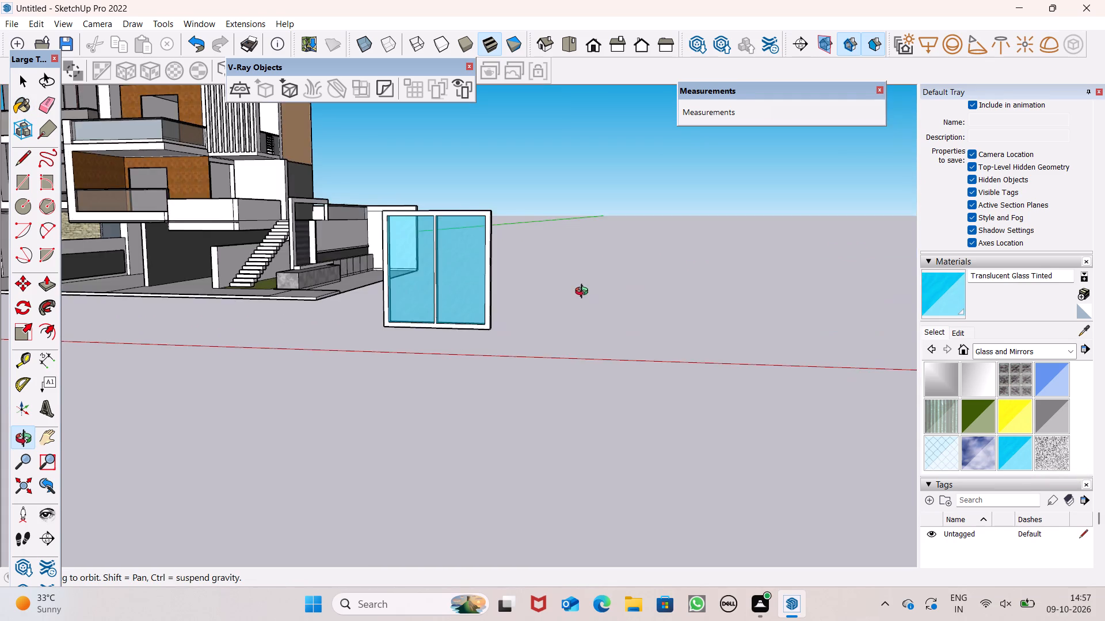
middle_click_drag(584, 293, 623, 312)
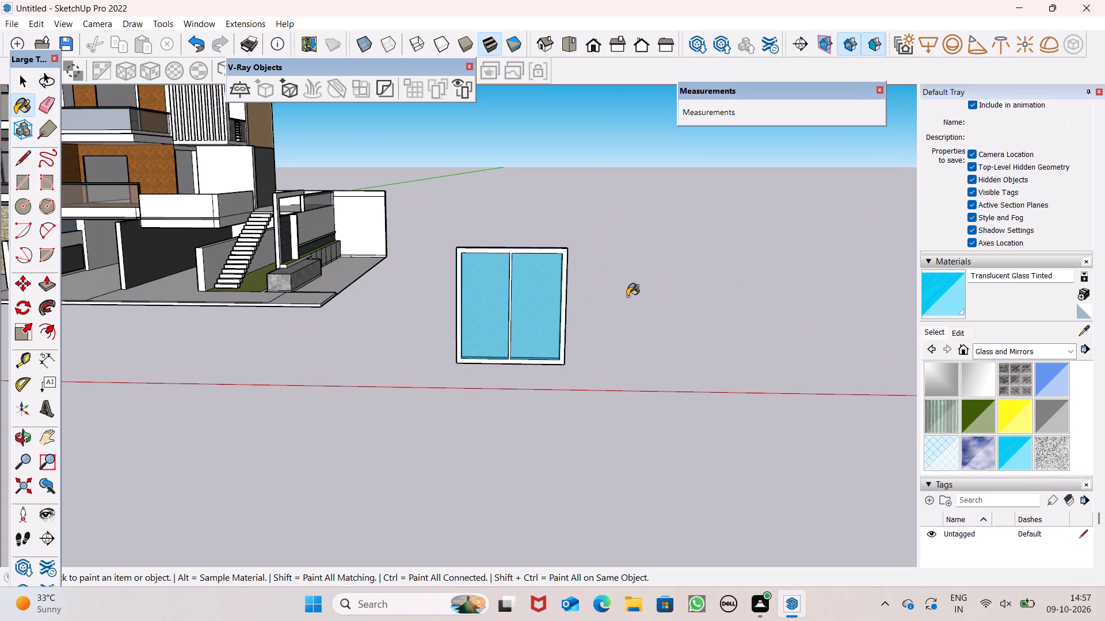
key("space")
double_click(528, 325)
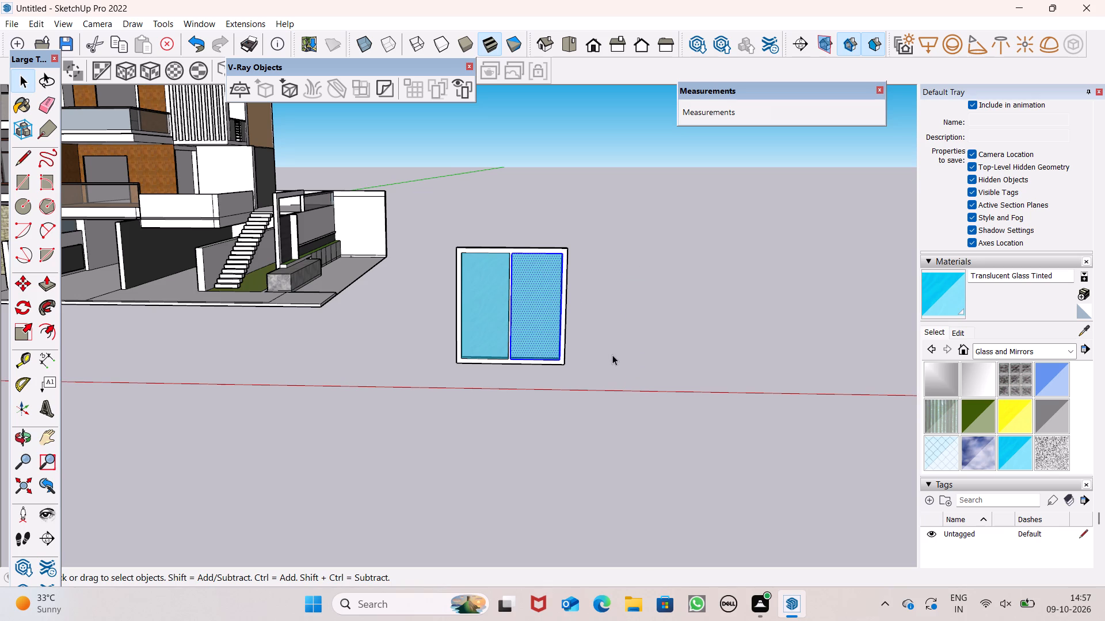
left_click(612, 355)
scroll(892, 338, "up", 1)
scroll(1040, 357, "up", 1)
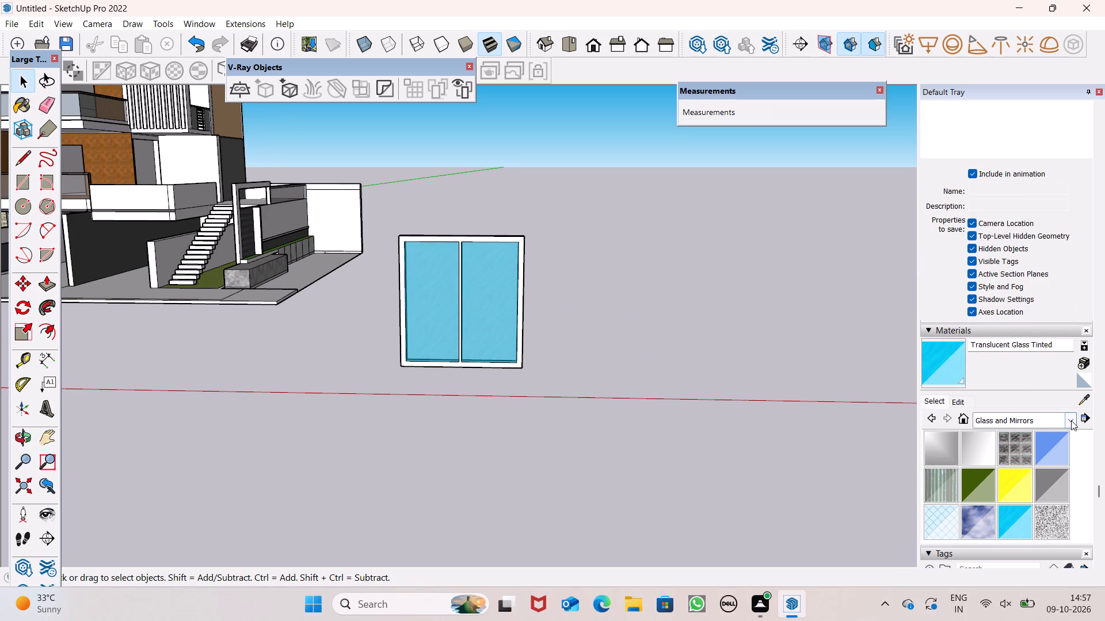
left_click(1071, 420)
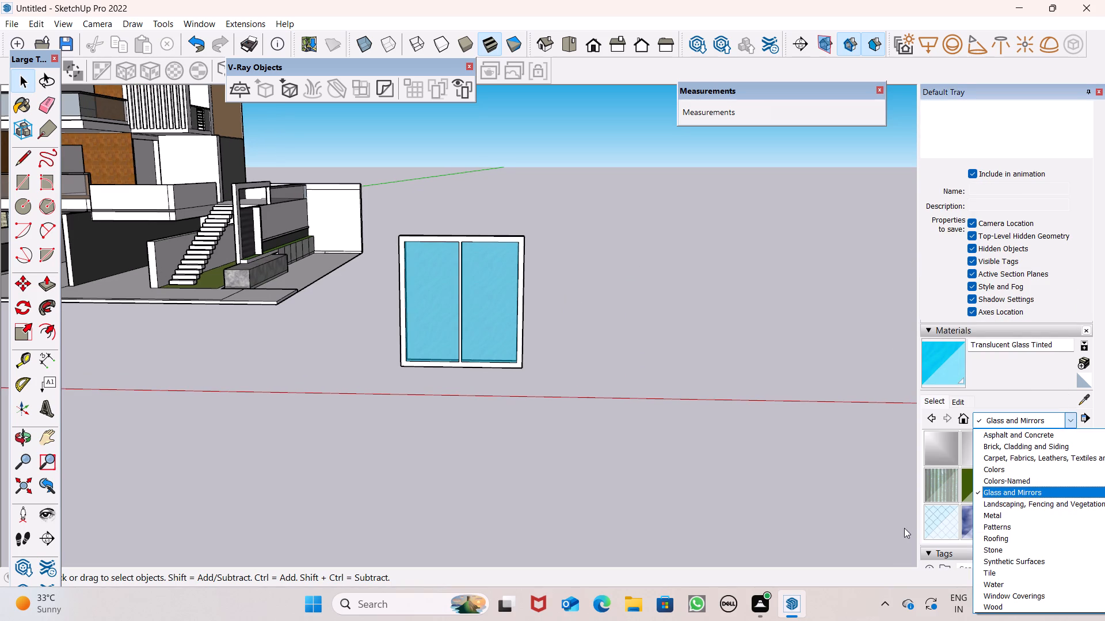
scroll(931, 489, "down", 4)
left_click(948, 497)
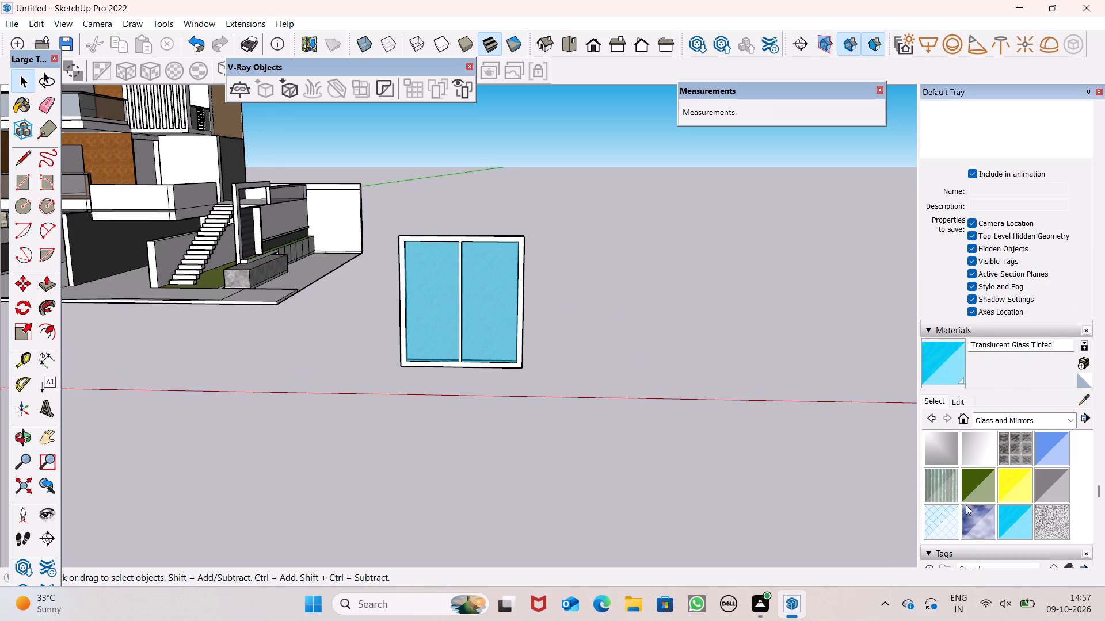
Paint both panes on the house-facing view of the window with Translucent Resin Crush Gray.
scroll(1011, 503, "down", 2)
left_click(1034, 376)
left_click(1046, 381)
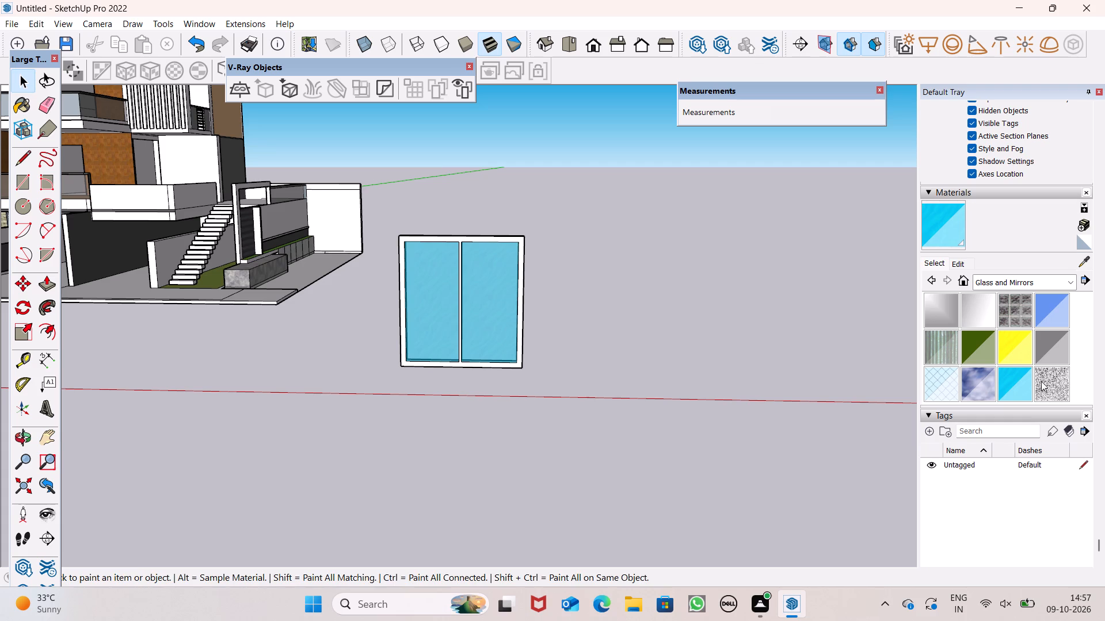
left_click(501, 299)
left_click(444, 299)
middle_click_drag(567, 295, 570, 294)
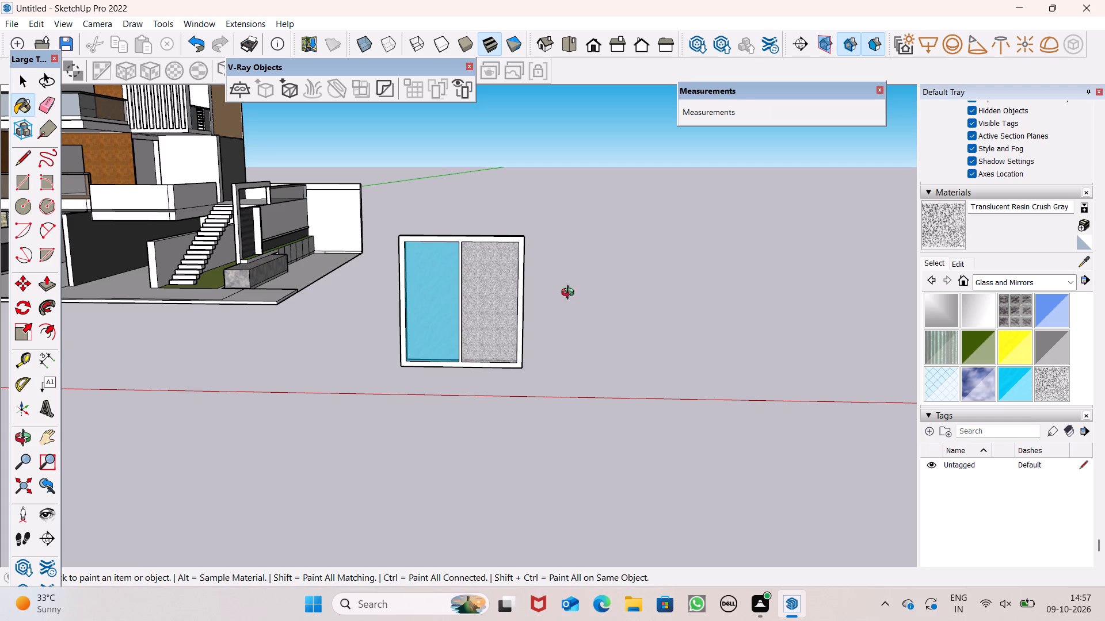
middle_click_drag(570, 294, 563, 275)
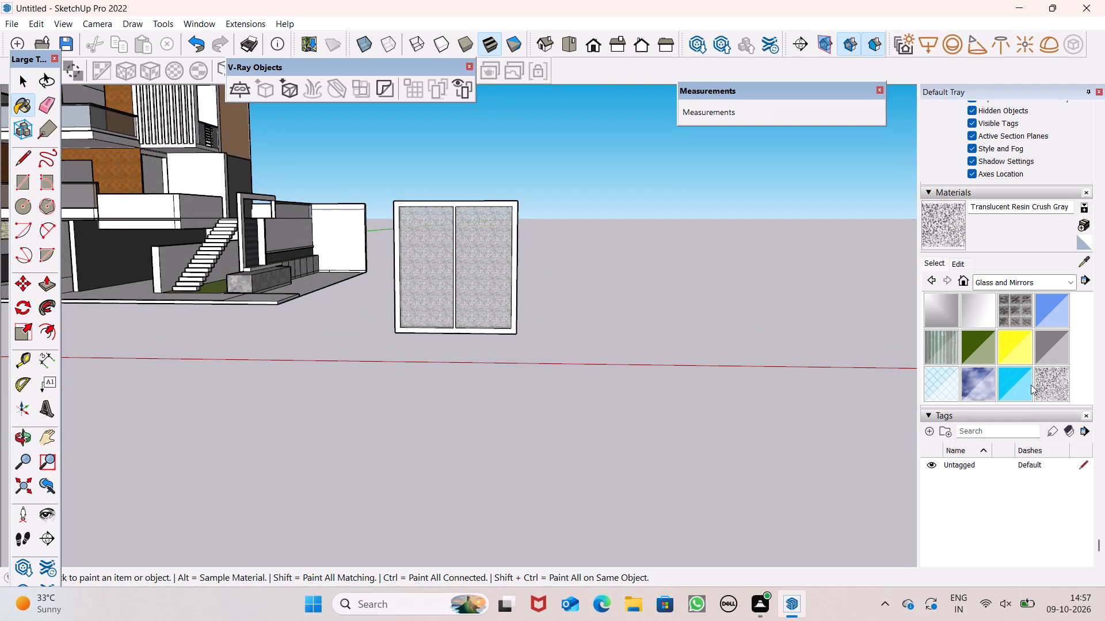
Repaint both resin-textured panes with Translucent Glass Tinted.
left_click(1031, 385)
left_click(481, 260)
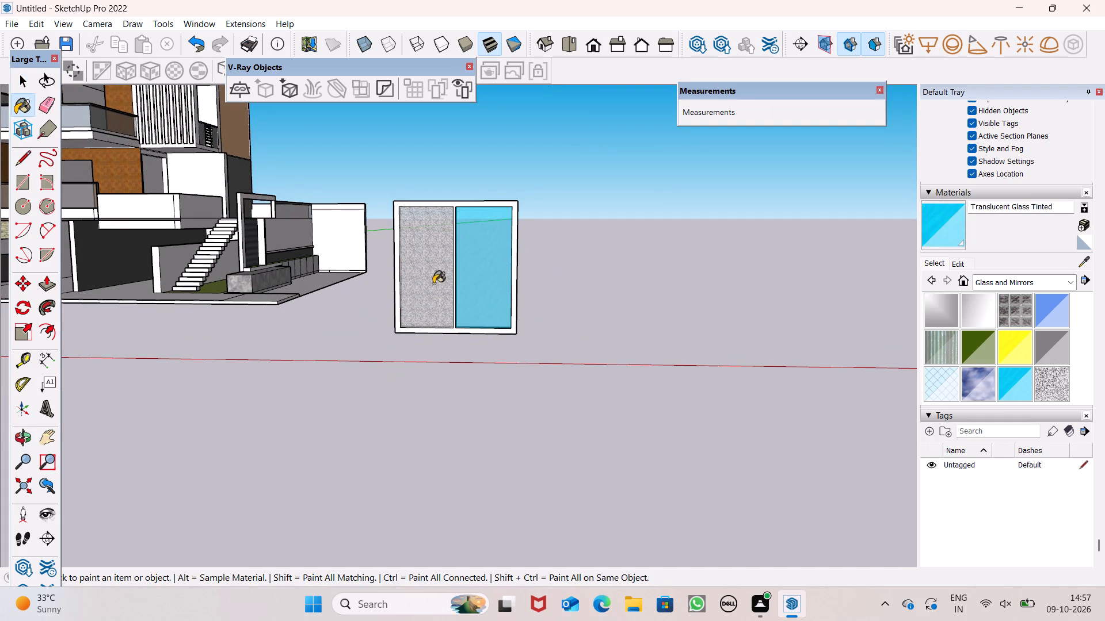
left_click(433, 283)
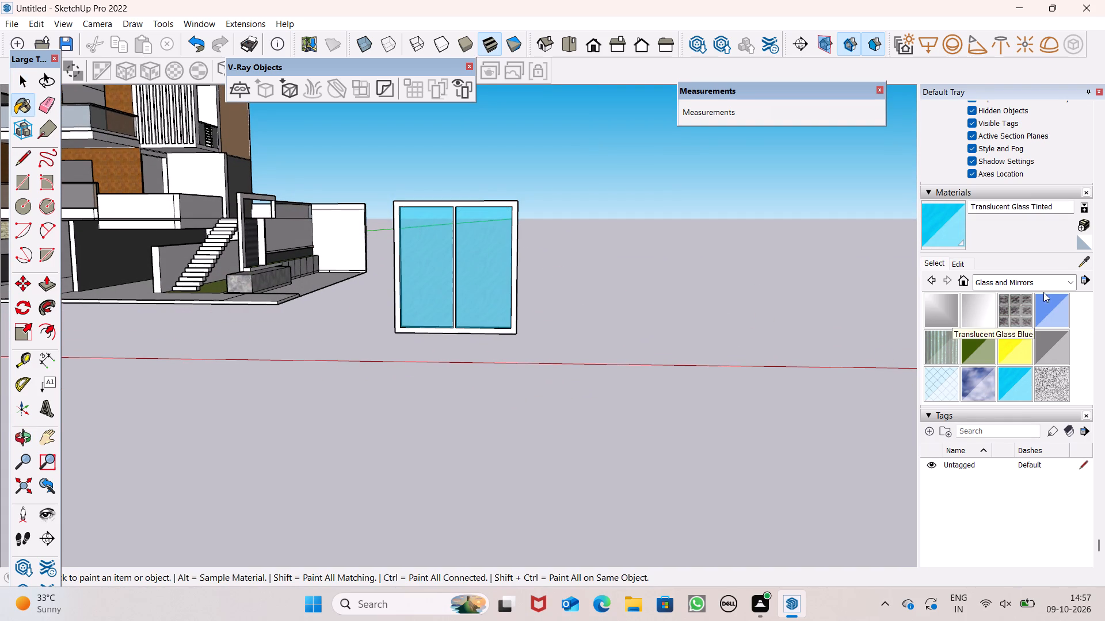
Paint the front face of the window frame and mullion with dark brown Color C08 from the Colors collection.
left_click(1067, 285)
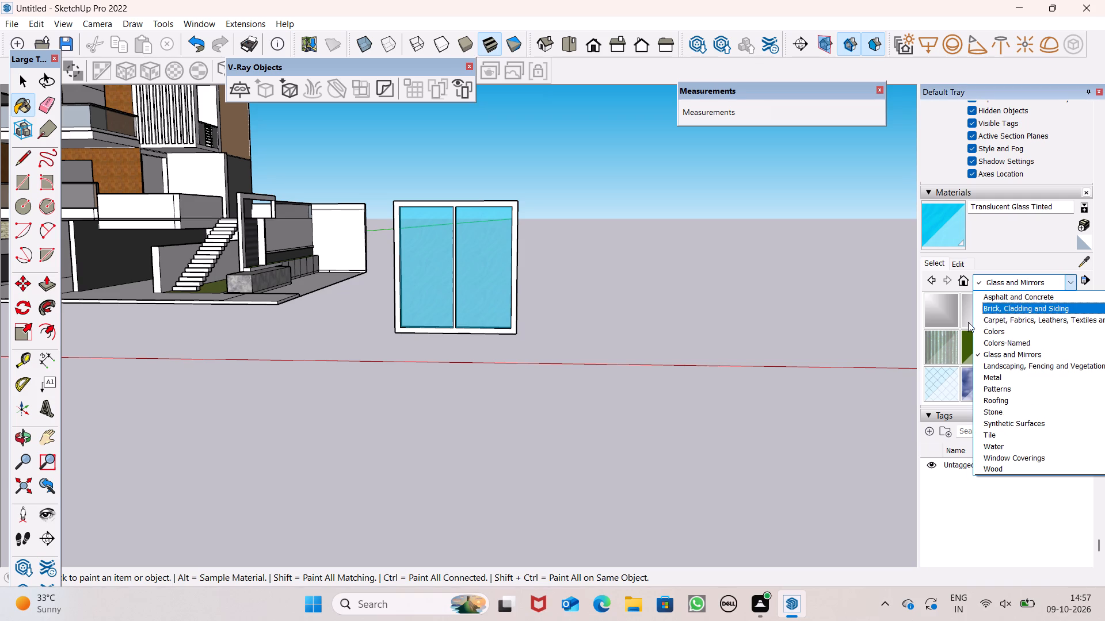
left_click(989, 328)
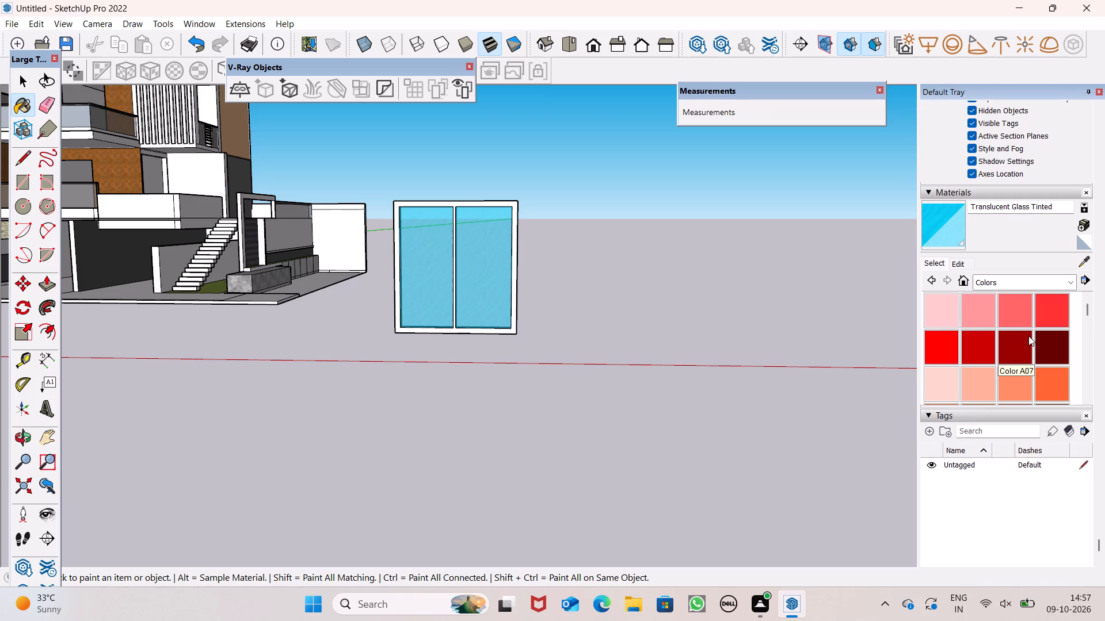
scroll(1028, 336, "down", 1)
left_click(1054, 352)
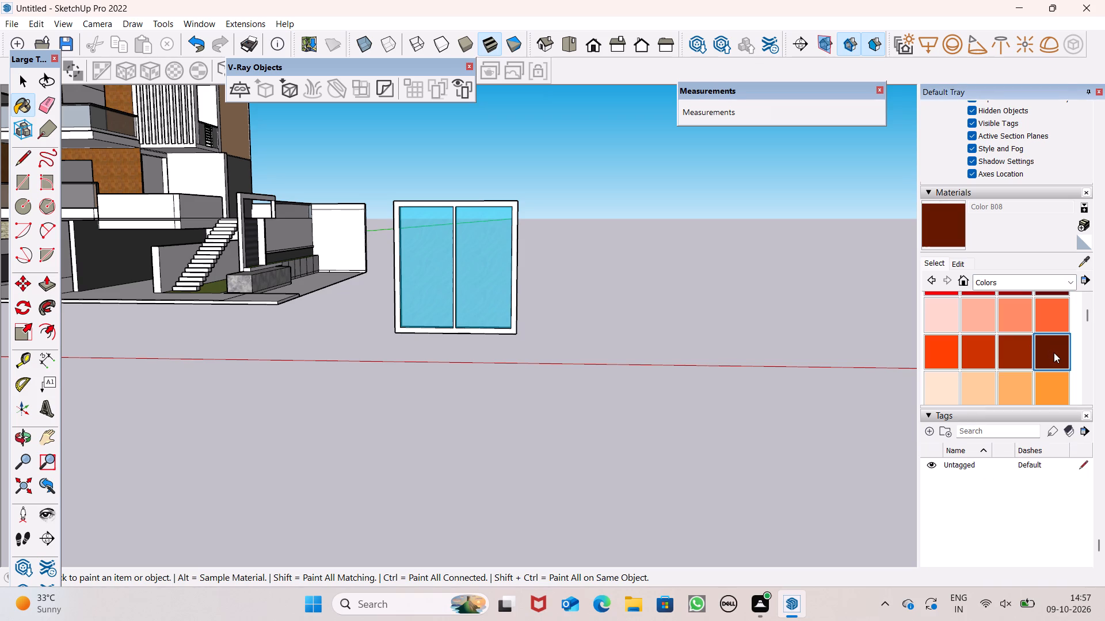
scroll(1045, 348, "down", 2)
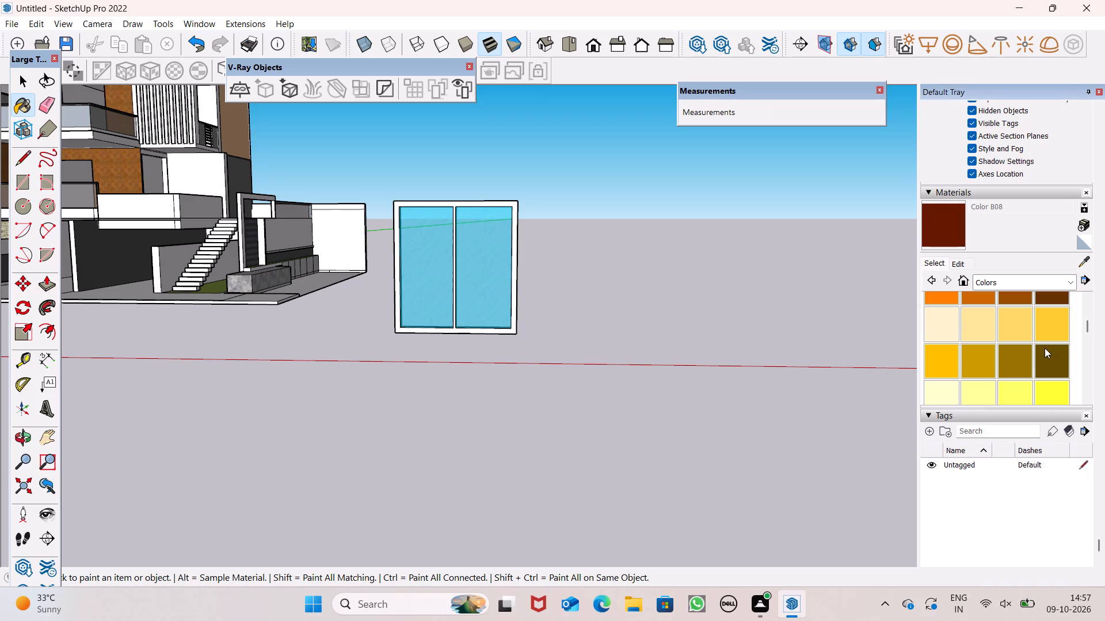
scroll(1045, 348, "up", 1)
left_click(1045, 348)
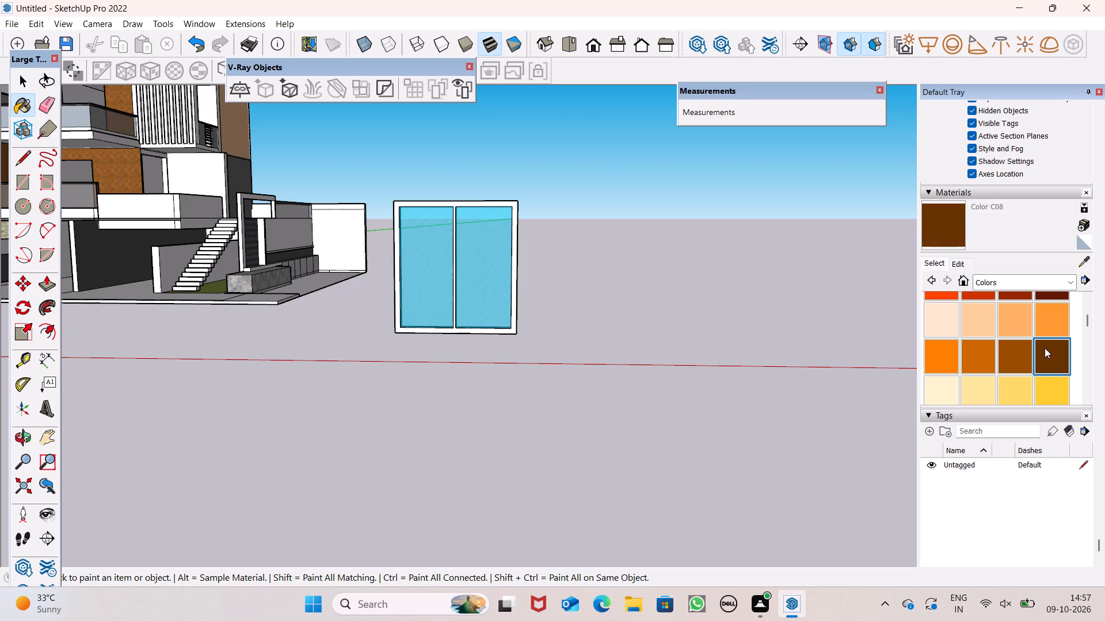
scroll(447, 202, "up", 3)
scroll(447, 204, "down", 1)
scroll(448, 204, "up", 7)
scroll(448, 204, "down", 1)
scroll(448, 204, "up", 2)
left_click(448, 207)
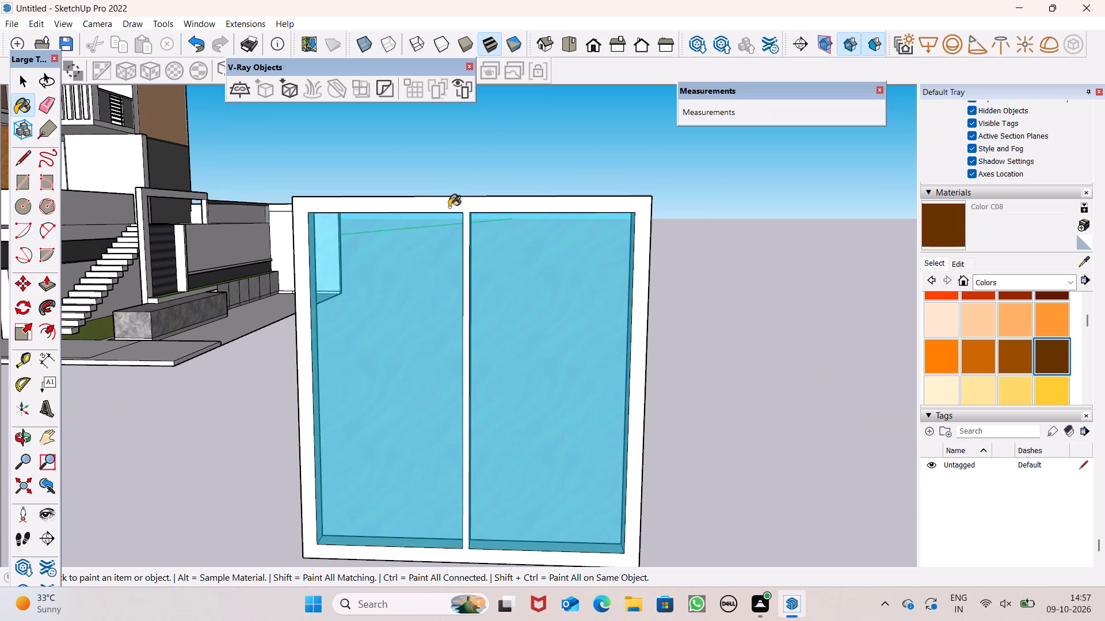
Paint the frame's outer side face, top face and opposite main face with Color C08.
scroll(692, 267, "up", 1)
middle_click_drag(692, 267, 253, 297)
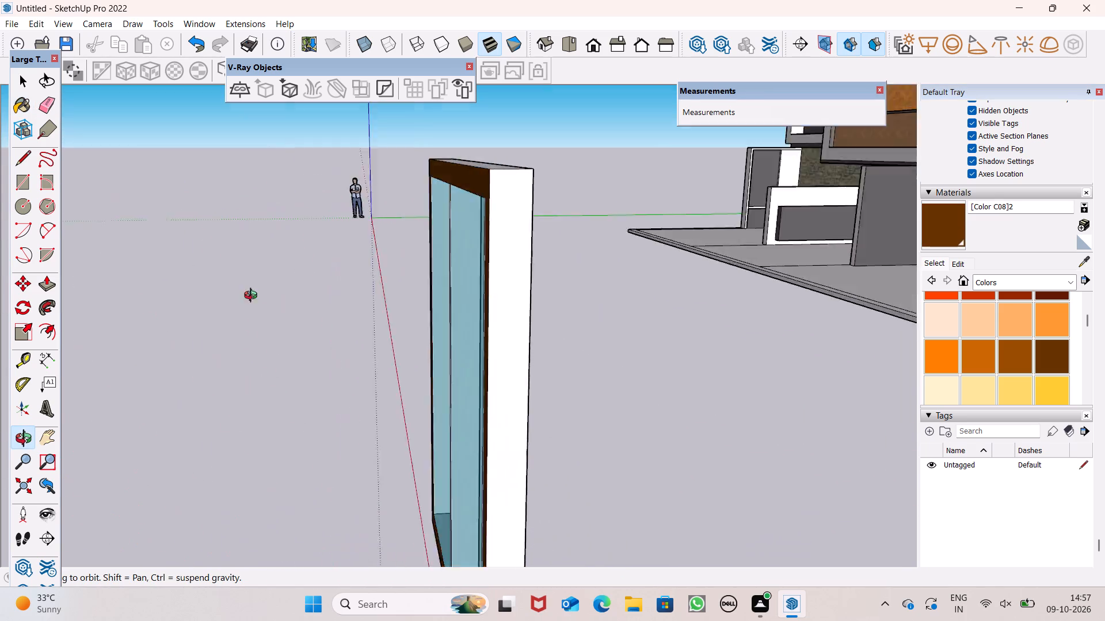
middle_click_drag(253, 297, 185, 296)
left_click(444, 280)
middle_click_drag(451, 279, 326, 353)
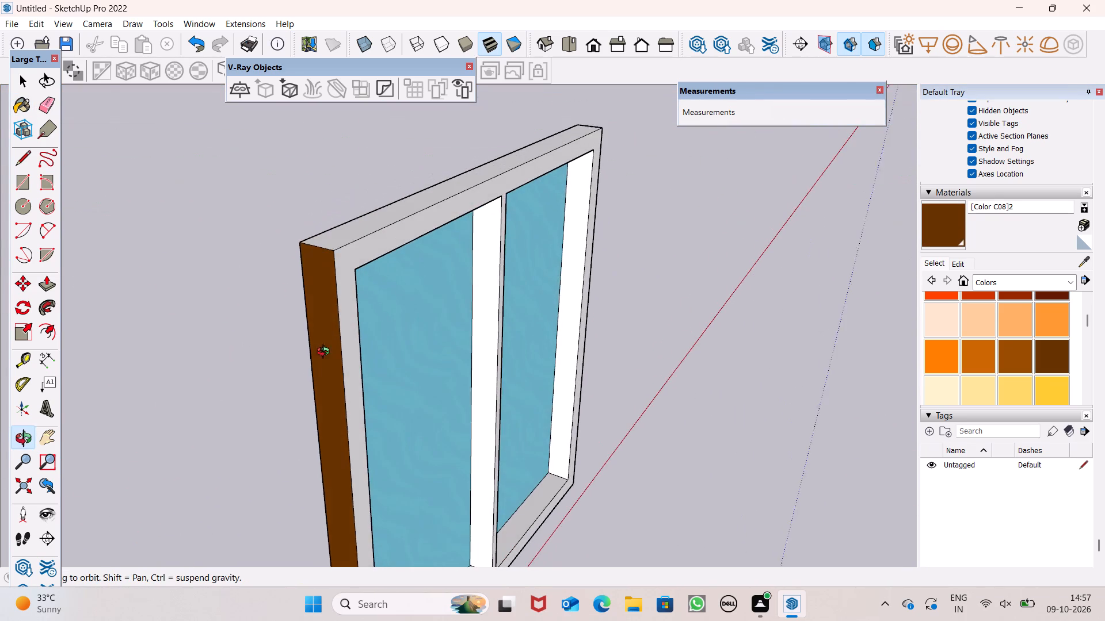
middle_click_drag(326, 353, 326, 354)
scroll(369, 221, "up", 3)
left_click(369, 223)
left_click(397, 241)
Paint the inner faces of both frame jambs and one side of the mullion with Color C08.
scroll(446, 271, "up", 1)
middle_click_drag(446, 271, 383, 229)
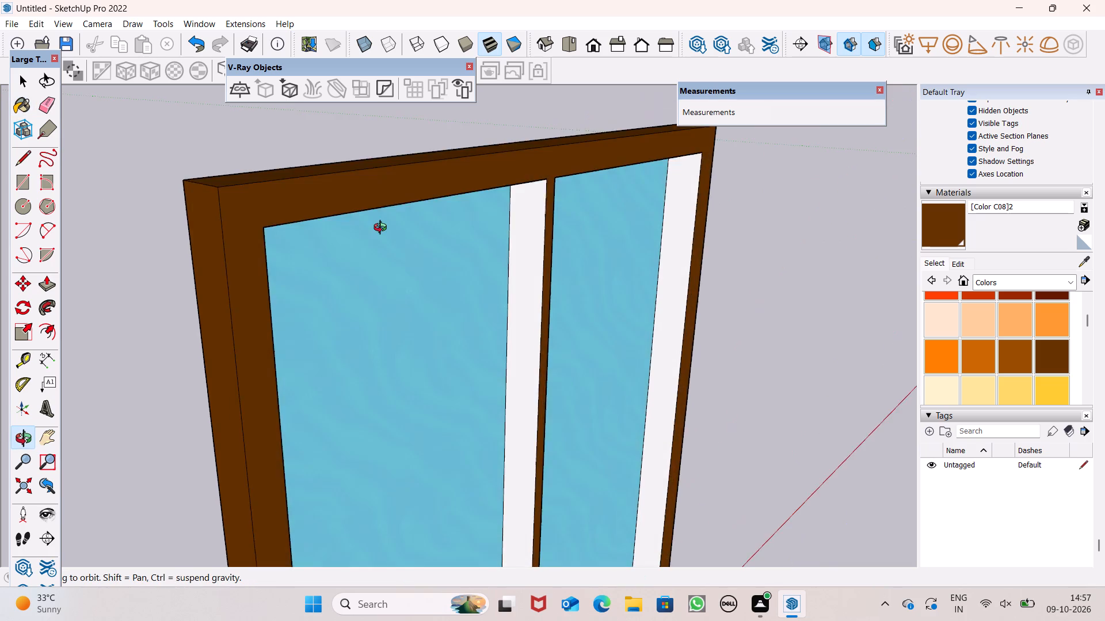
middle_click_drag(383, 229, 37, 153)
scroll(37, 153, "up", 1)
left_click(205, 266)
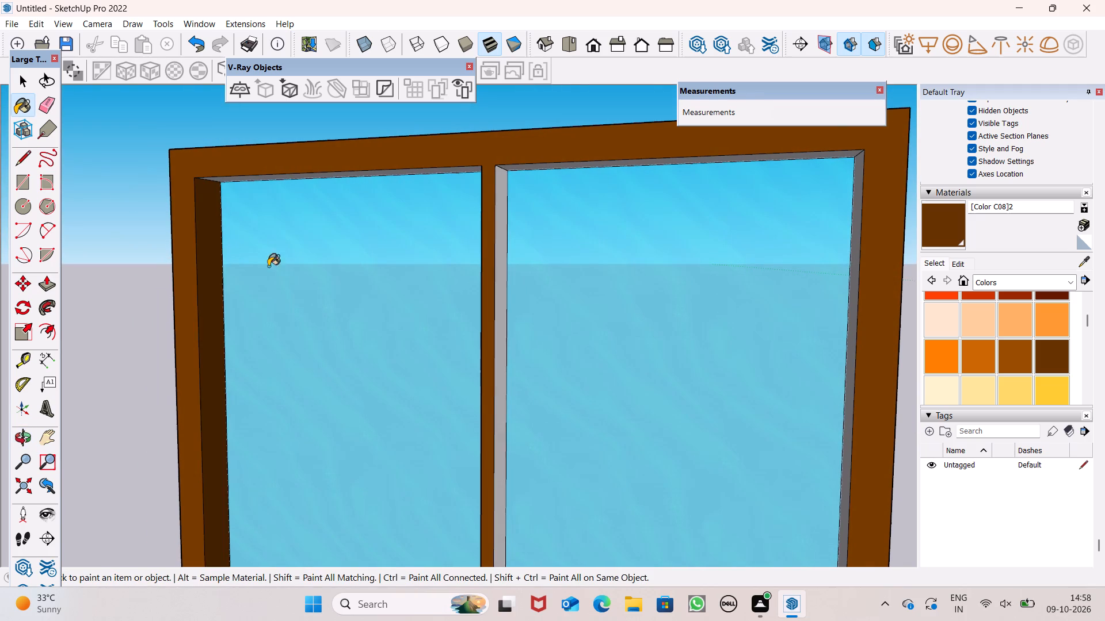
middle_click_drag(608, 313, 506, 315)
left_click(508, 304)
middle_click_drag(506, 294, 841, 311)
scroll(882, 312, "up", 1)
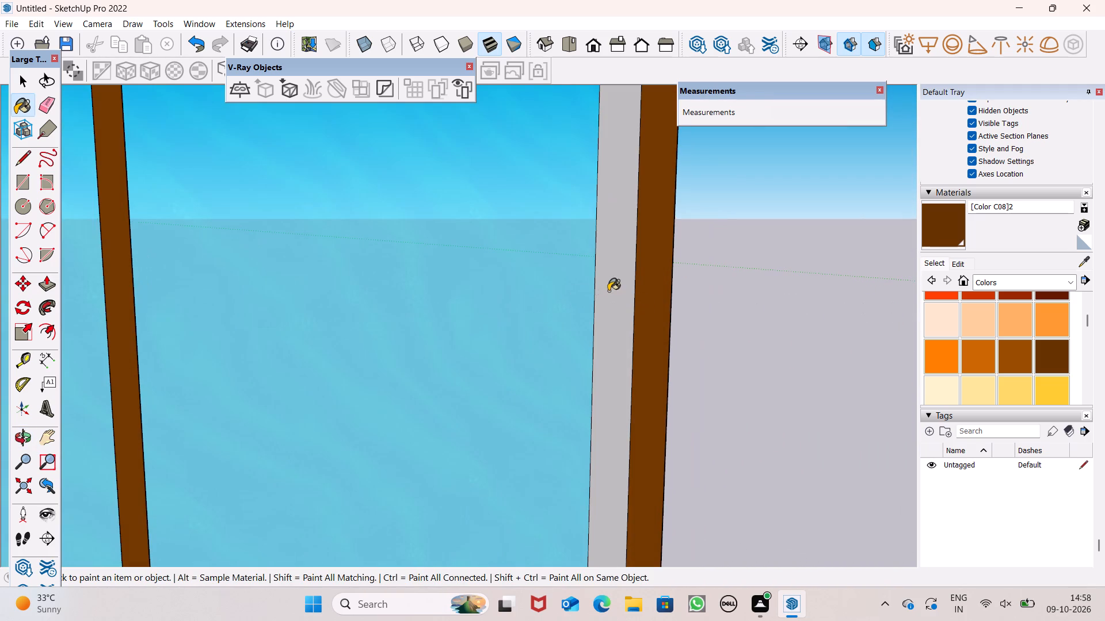
left_click(608, 291)
Paint the remaining white side face of the mullion with Color C08.
scroll(665, 279, "down", 4)
middle_click_drag(646, 293, 830, 274)
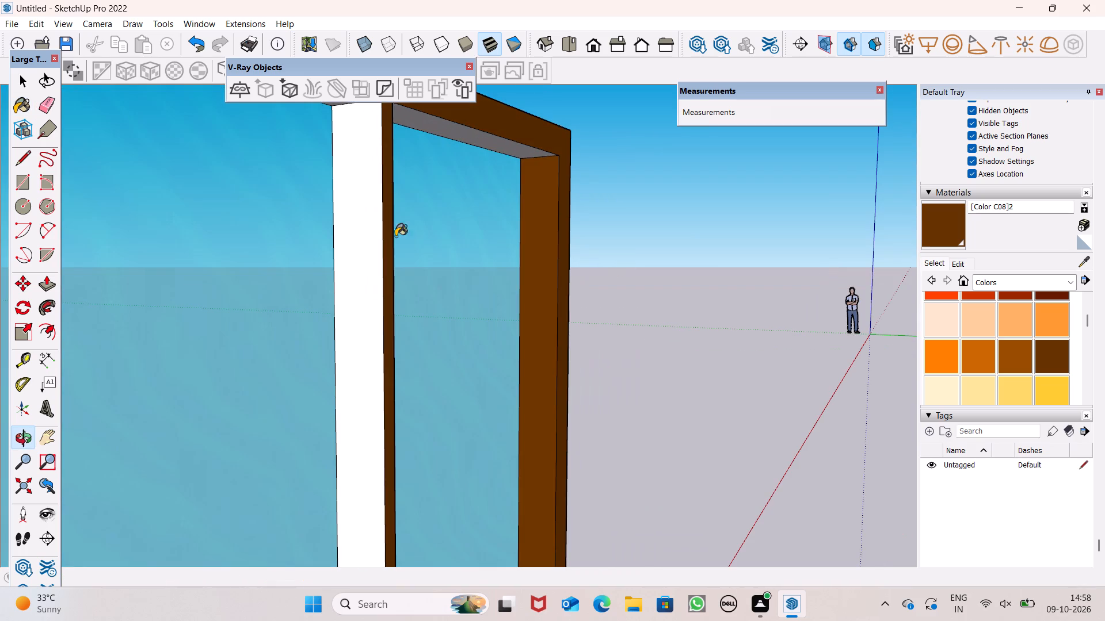
left_click(361, 229)
scroll(509, 220, "down", 1)
scroll(509, 220, "up", 1)
scroll(509, 220, "down", 8)
middle_click_drag(459, 155, 410, 66)
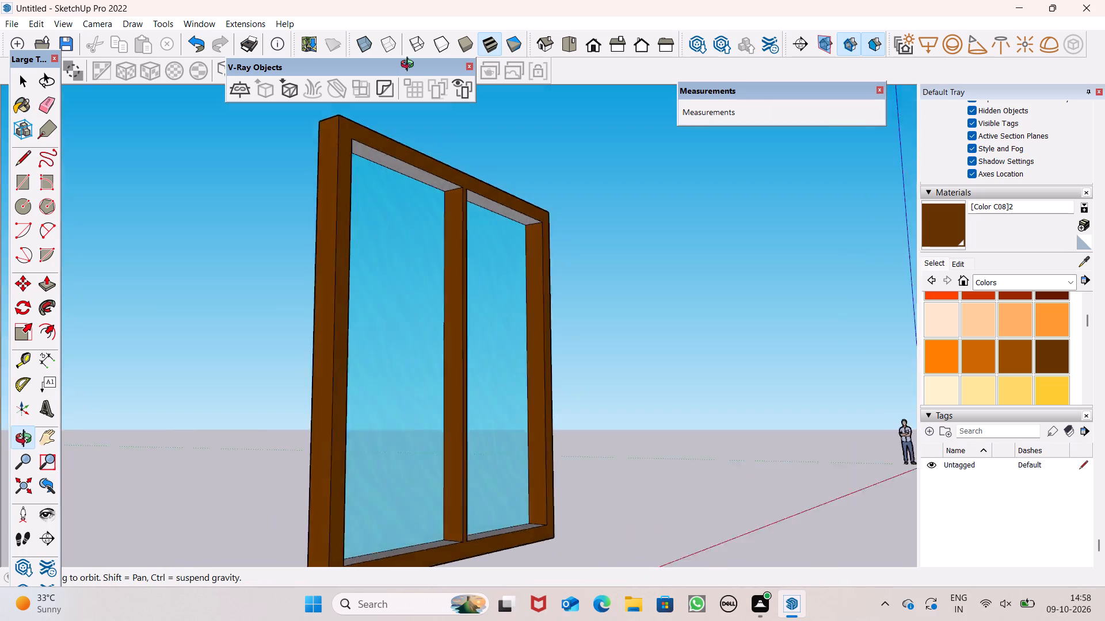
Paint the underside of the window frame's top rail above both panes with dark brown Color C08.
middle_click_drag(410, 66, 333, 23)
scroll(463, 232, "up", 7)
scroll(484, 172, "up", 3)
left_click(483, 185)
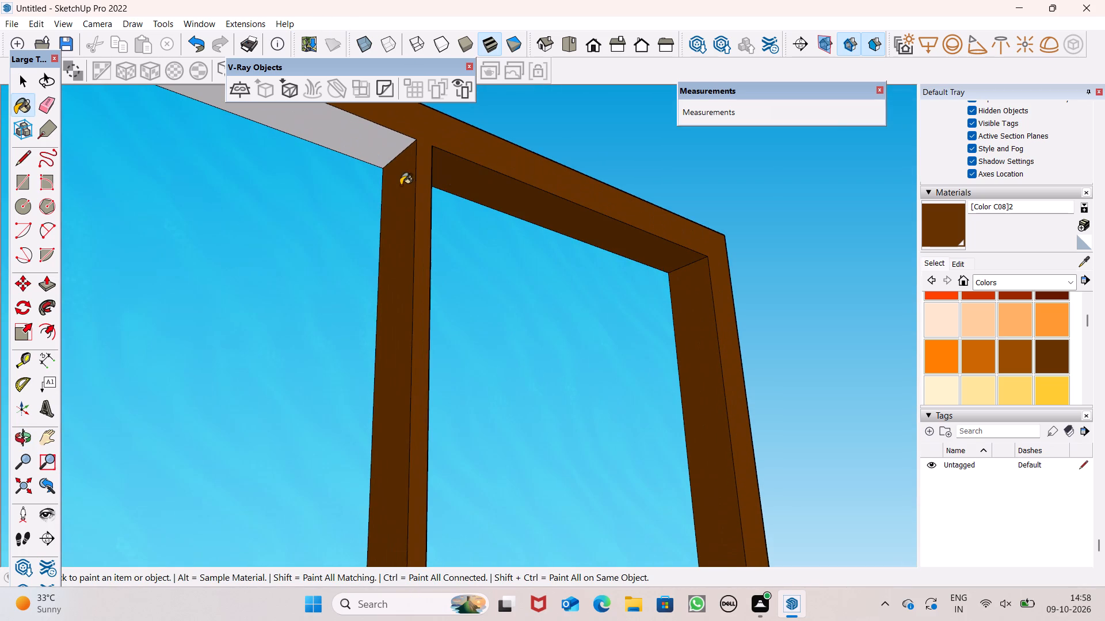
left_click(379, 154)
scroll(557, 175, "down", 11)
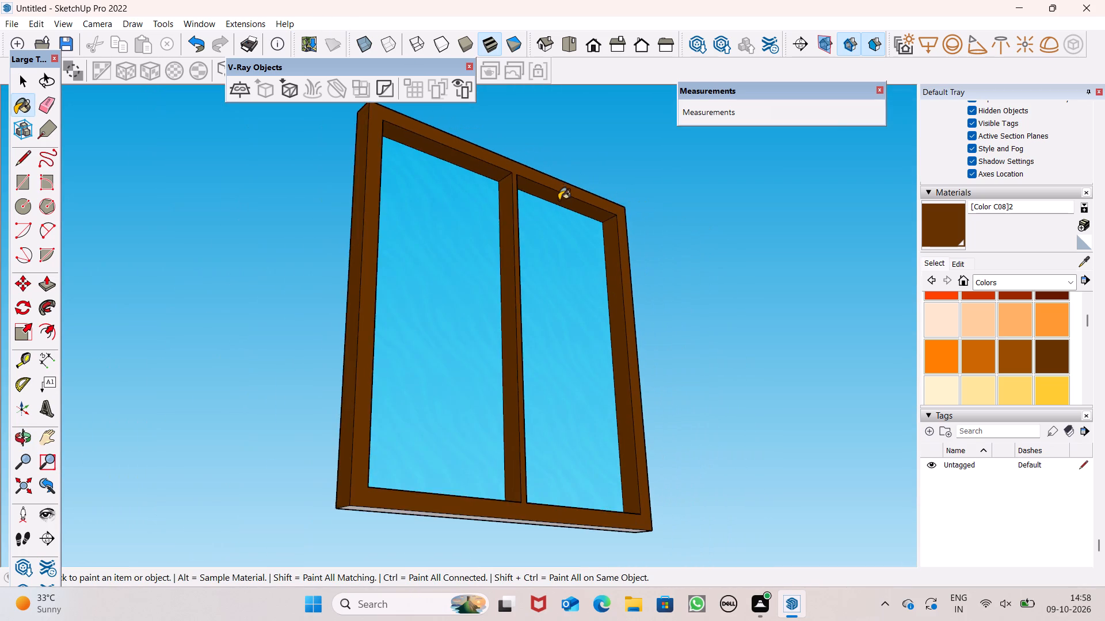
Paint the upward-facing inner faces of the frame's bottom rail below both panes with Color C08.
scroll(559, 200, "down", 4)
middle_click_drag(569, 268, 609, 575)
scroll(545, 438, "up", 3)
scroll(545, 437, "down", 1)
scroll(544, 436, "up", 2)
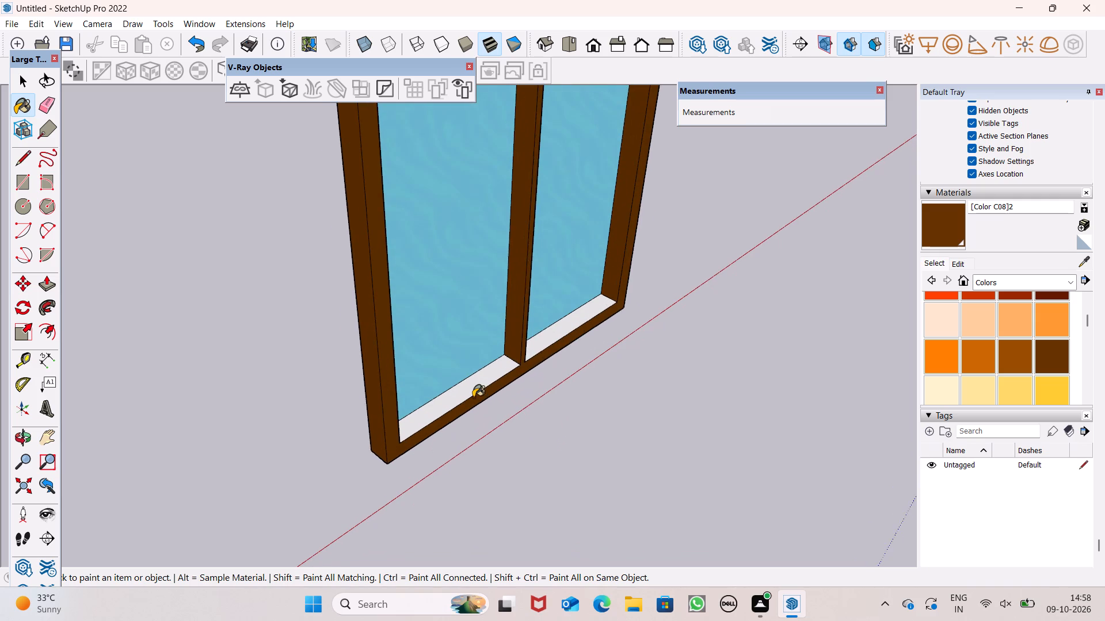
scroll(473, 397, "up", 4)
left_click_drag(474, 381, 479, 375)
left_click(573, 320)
Paint the outer underside of the window frame with Color C08.
middle_click_drag(562, 343, 531, 141)
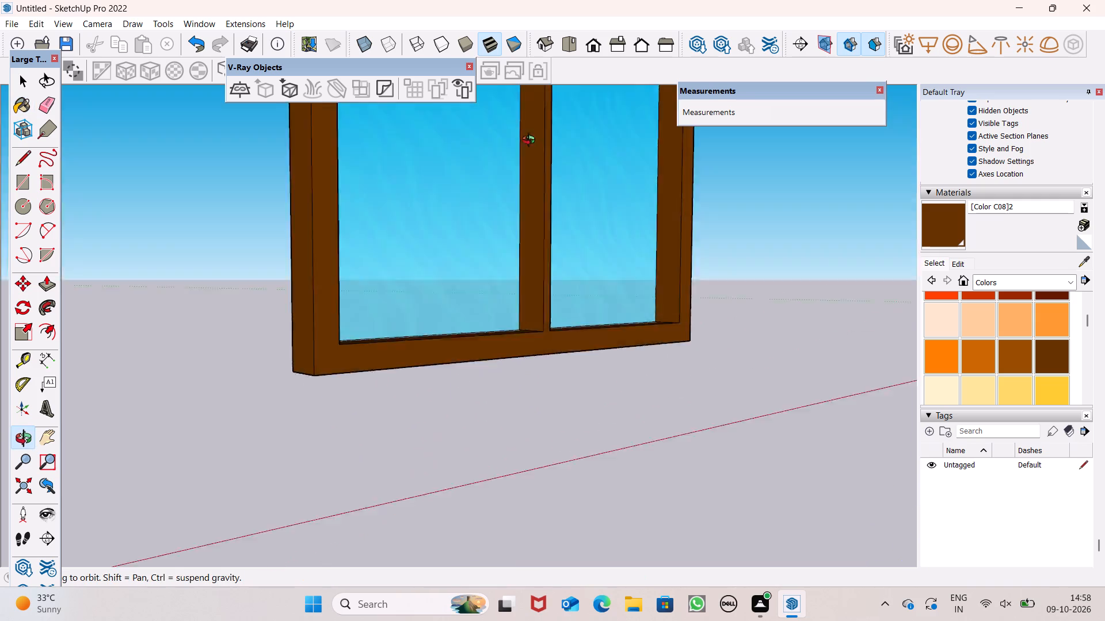
middle_click_drag(531, 141, 452, 49)
scroll(474, 75, "up", 1)
scroll(355, 357, "up", 1)
middle_click_drag(358, 357, 387, 255)
left_click(373, 286)
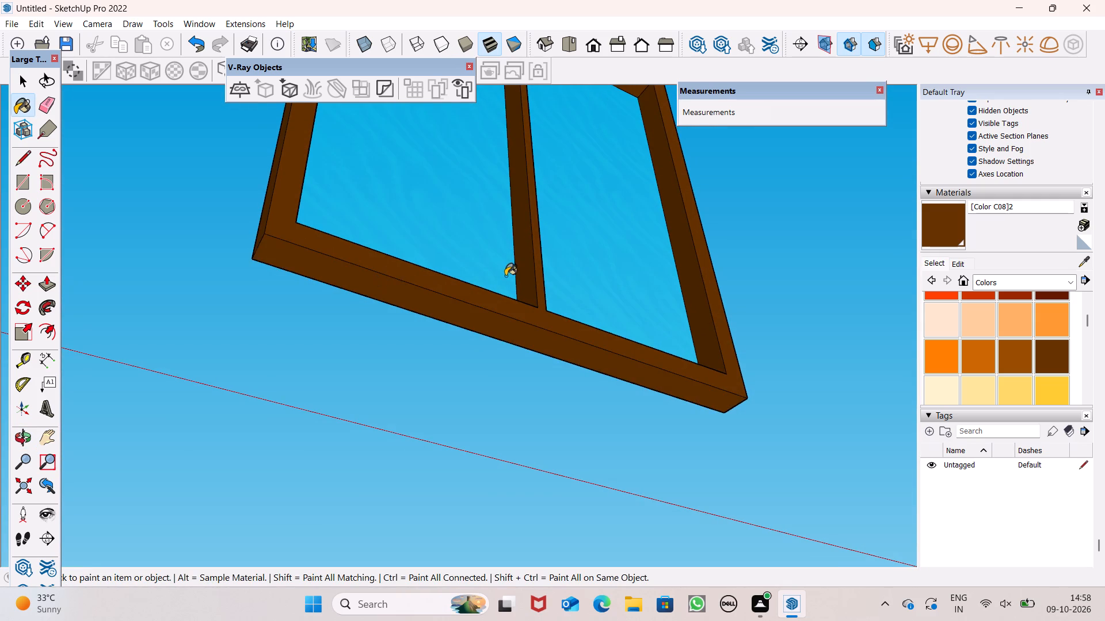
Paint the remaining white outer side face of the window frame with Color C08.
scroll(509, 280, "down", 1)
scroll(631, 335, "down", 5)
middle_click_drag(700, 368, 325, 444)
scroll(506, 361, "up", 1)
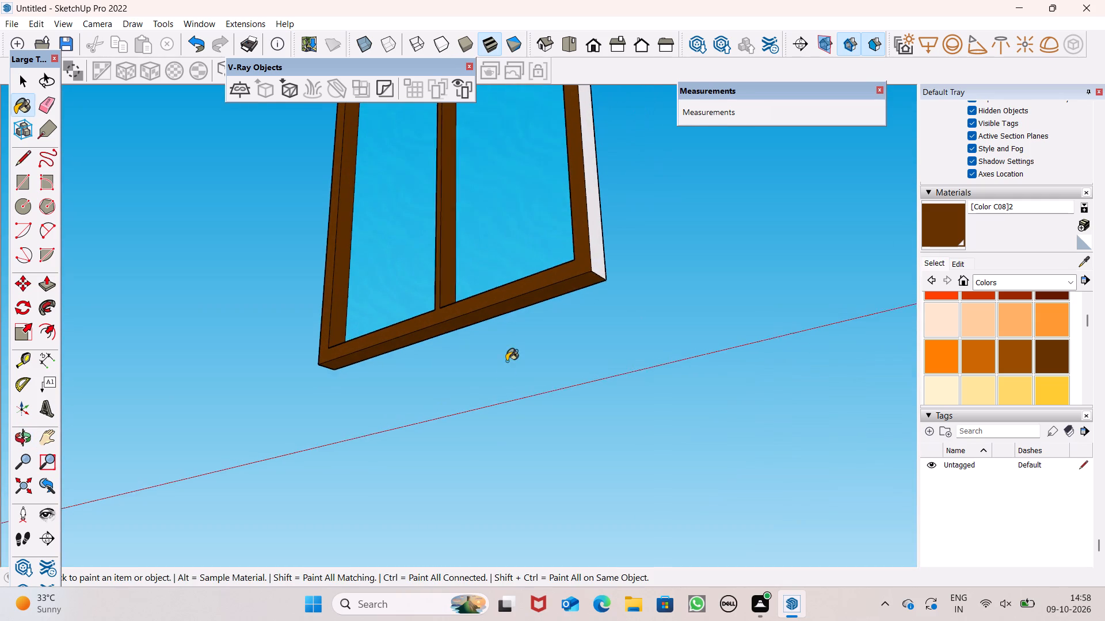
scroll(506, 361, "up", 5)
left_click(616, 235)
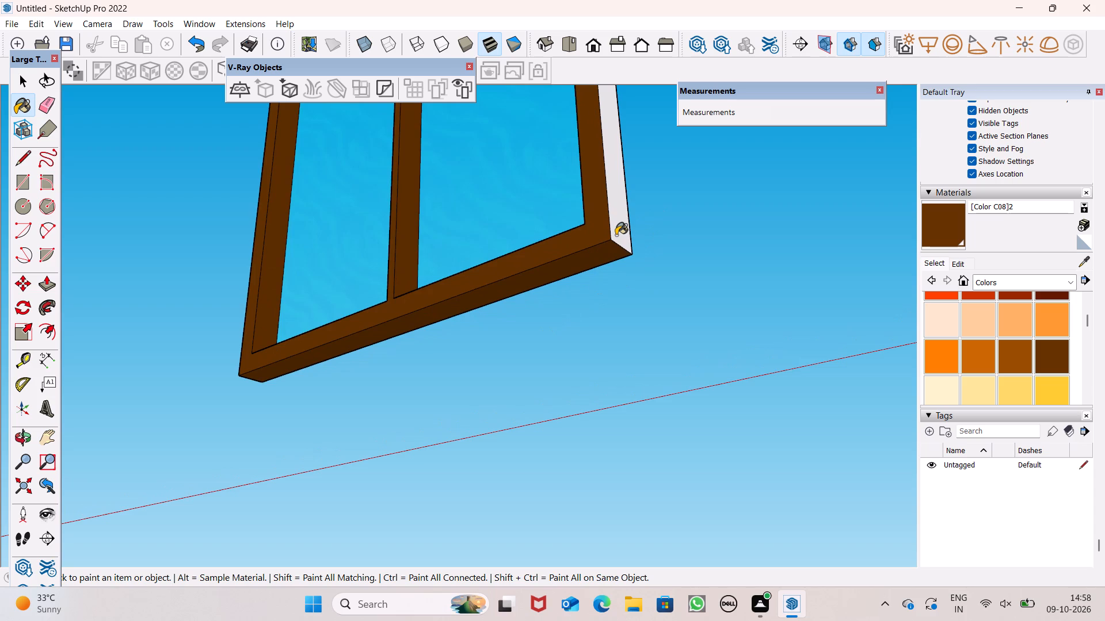
Paint the front face of the window frame and mullion with grey Color M04 from the Colors collection.
scroll(614, 243, "down", 8)
scroll(623, 306, "down", 2)
middle_click_drag(622, 333, 811, 525)
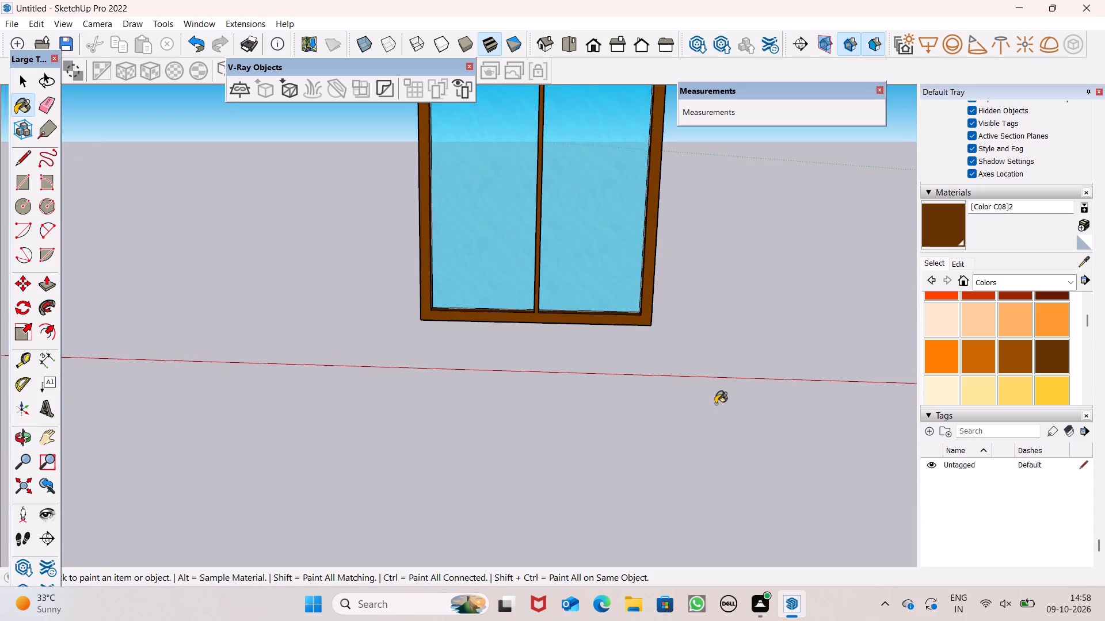
scroll(687, 452, "down", 5)
middle_click_drag(789, 441, 790, 435)
scroll(789, 441, "up", 1)
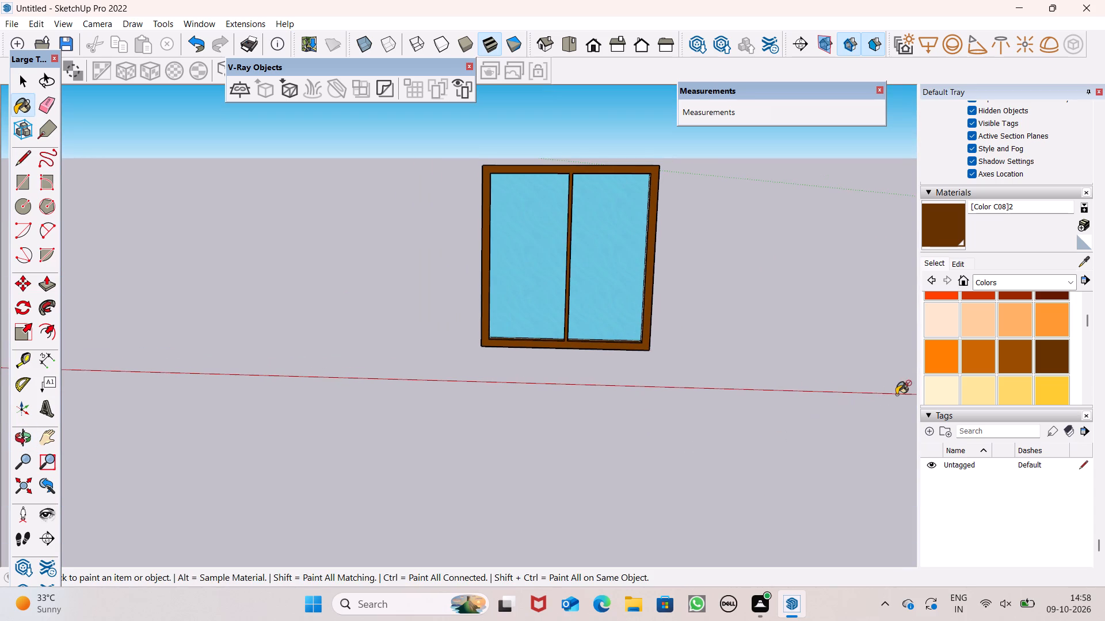
middle_click_drag(786, 388, 767, 402)
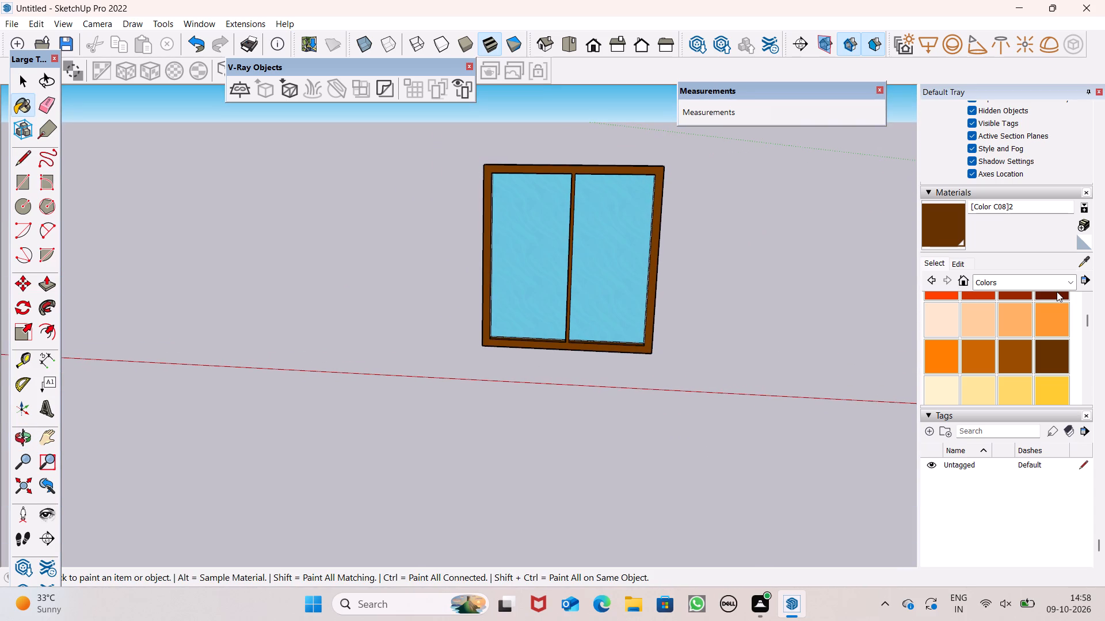
scroll(942, 326, "down", 8)
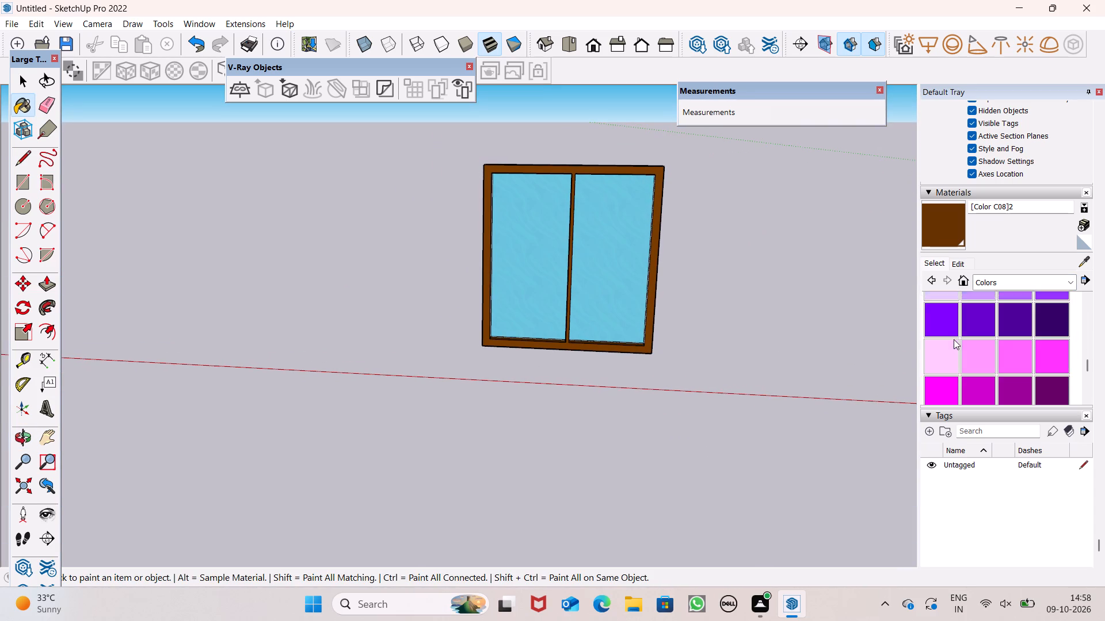
scroll(954, 339, "down", 1)
scroll(1030, 336, "down", 3)
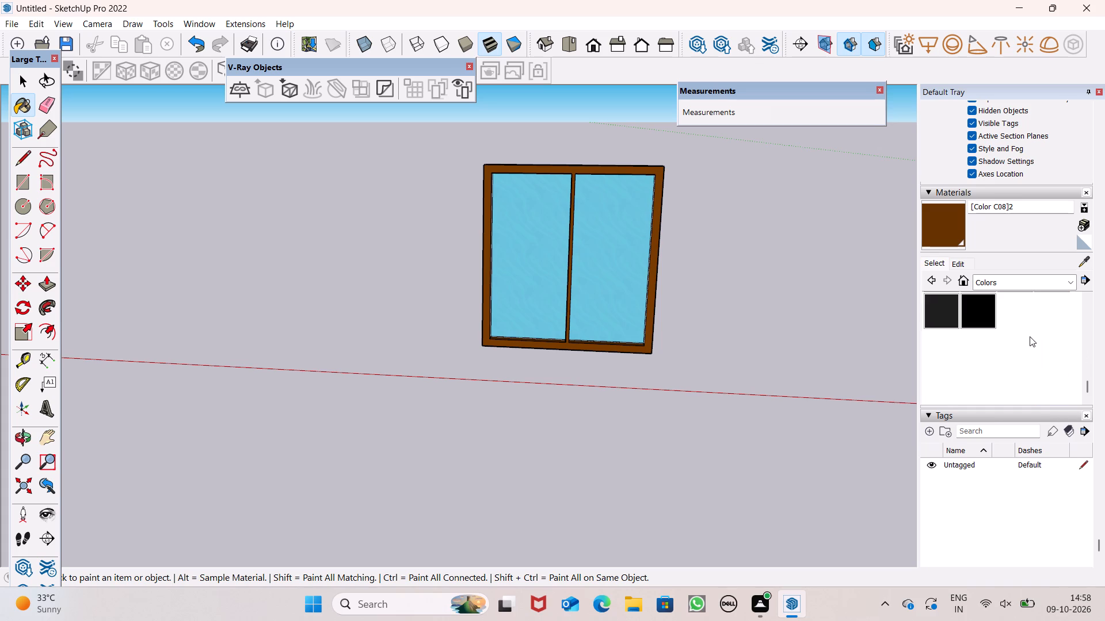
scroll(1030, 336, "down", 2)
scroll(1018, 329, "up", 1)
left_click(959, 329)
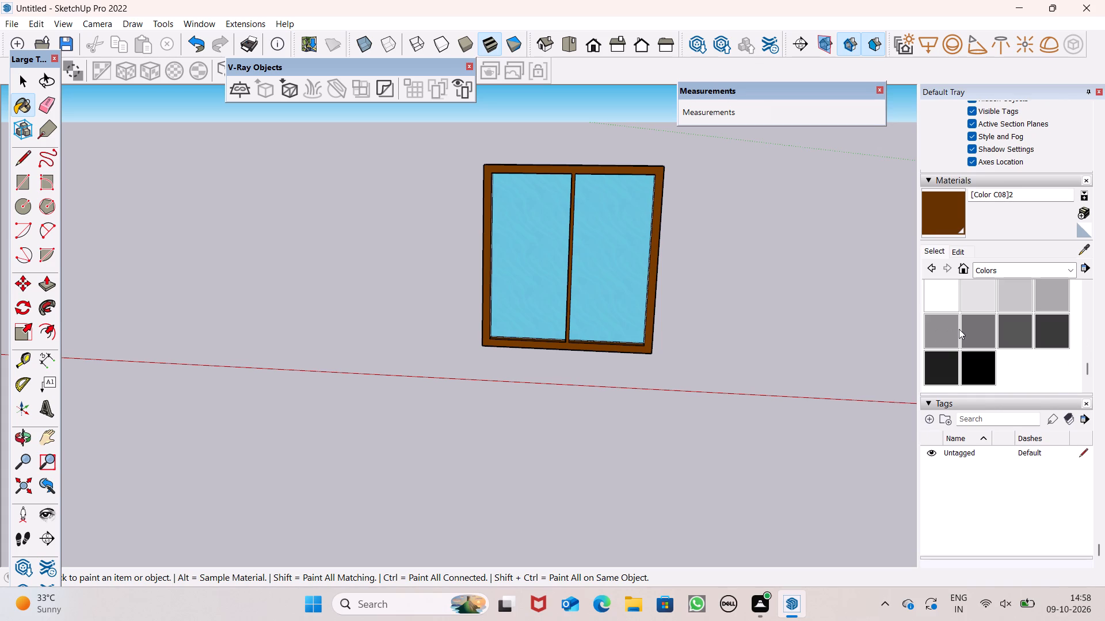
left_click(942, 339)
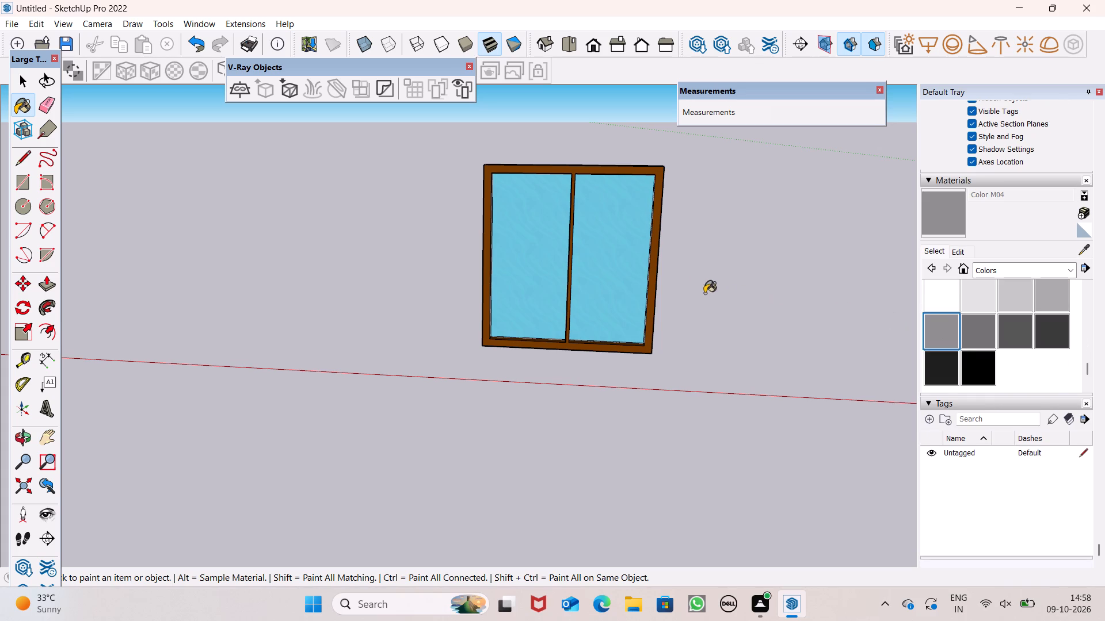
scroll(628, 270, "up", 6)
left_click(673, 275)
Paint one outer side face and the top face of the window frame with Color M04.
scroll(677, 289, "down", 5)
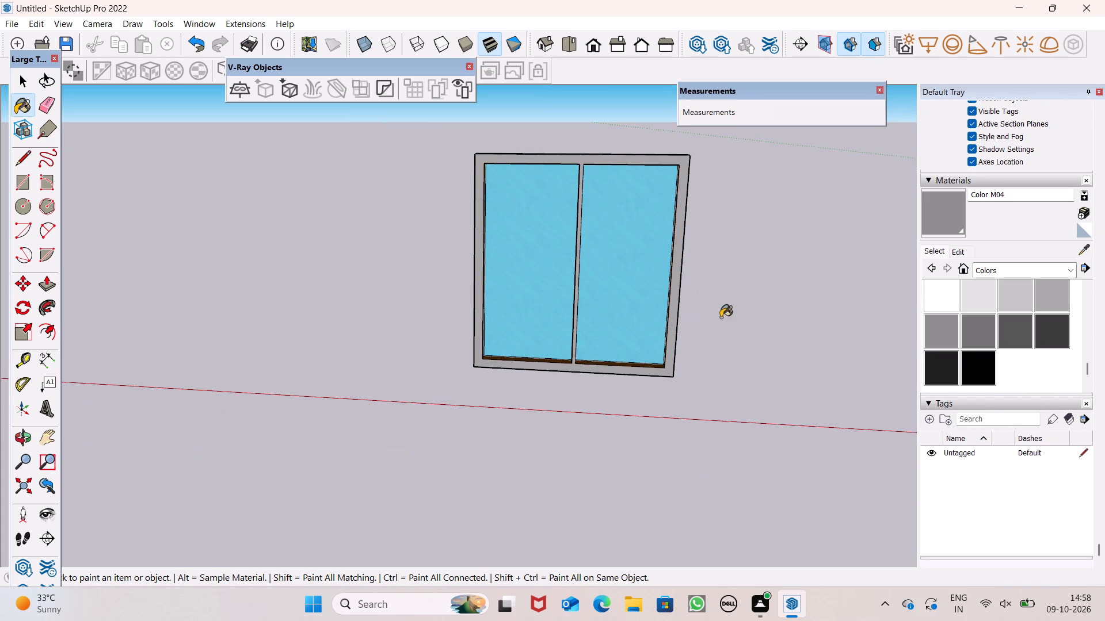
middle_click_drag(721, 317, 285, 384)
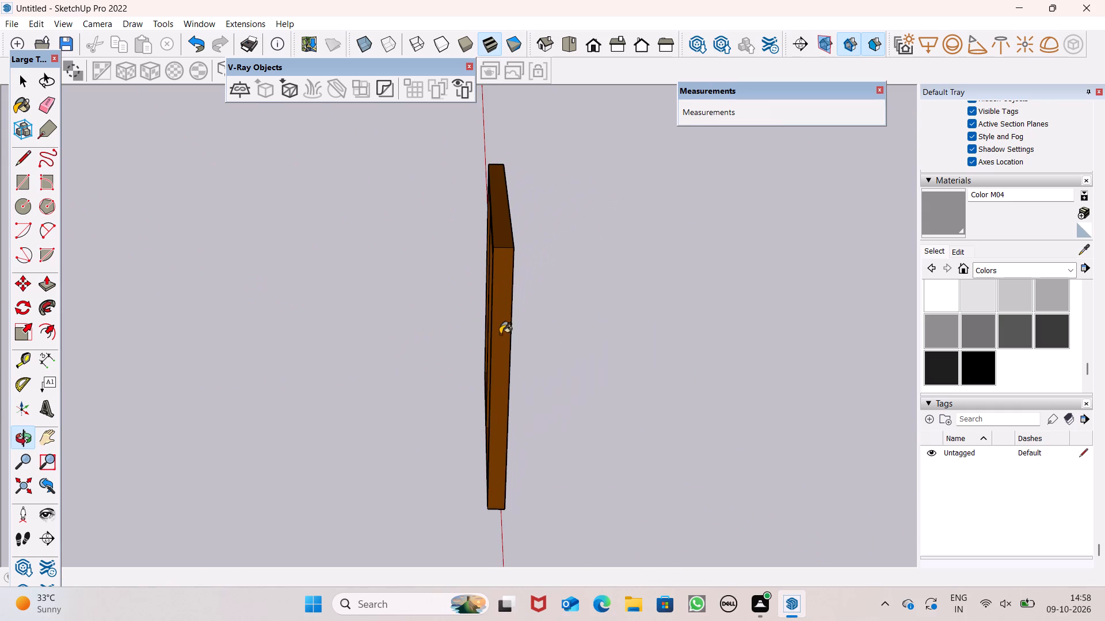
left_click(501, 333)
left_click(505, 240)
Paint the opposite main face of the window frame and mullion with Color M04.
middle_click_drag(497, 293, 183, 303)
left_click(939, 335)
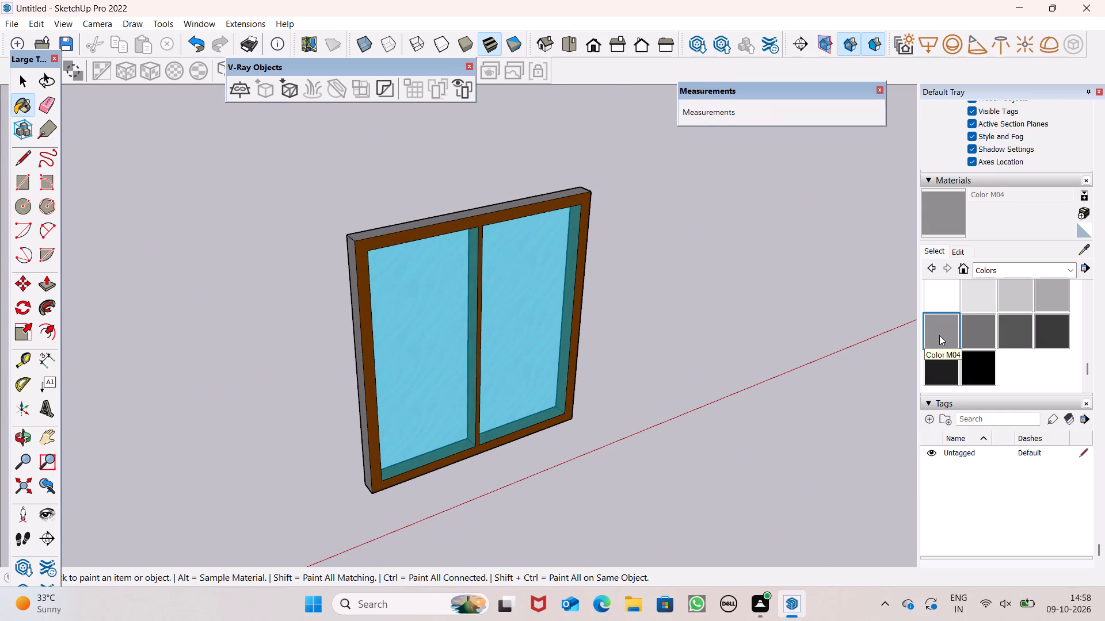
left_click(939, 335)
left_click(464, 225)
scroll(483, 262, "up", 1)
Paint the remaining brown outer side face of the window frame with Color M04.
middle_click_drag(483, 262, 70, 196)
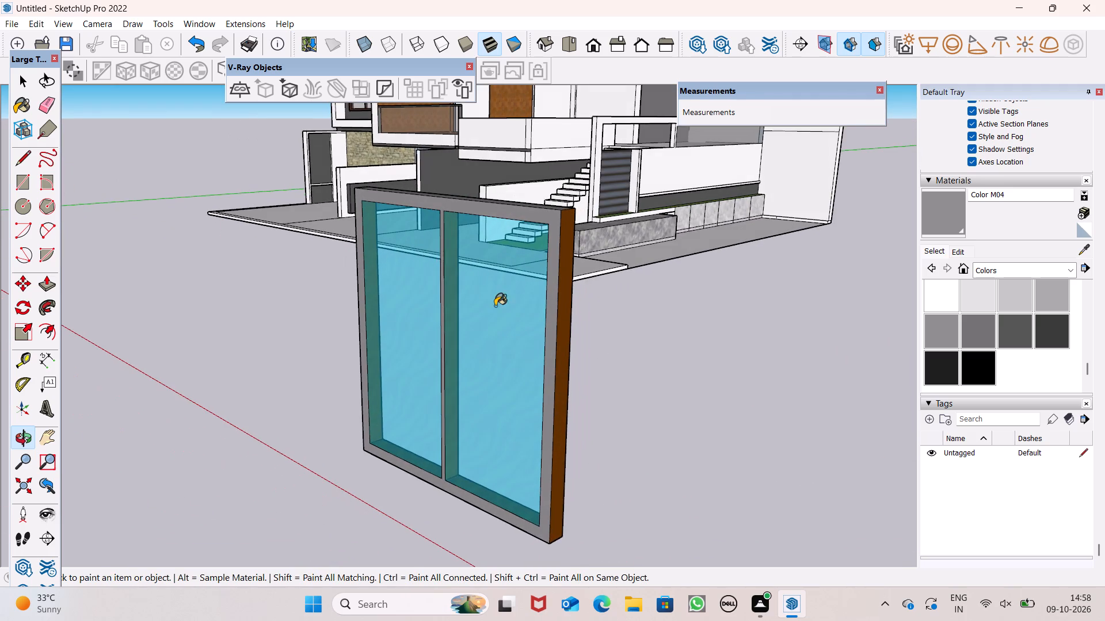
scroll(585, 386, "up", 2)
left_click(570, 423)
middle_click_drag(569, 421, 568, 432)
left_click(547, 422)
scroll(552, 416, "up", 1)
Paint the brown side face of the mullion and the matching inner face of the frame jamb with Color M04.
middle_click_drag(552, 416, 951, 357)
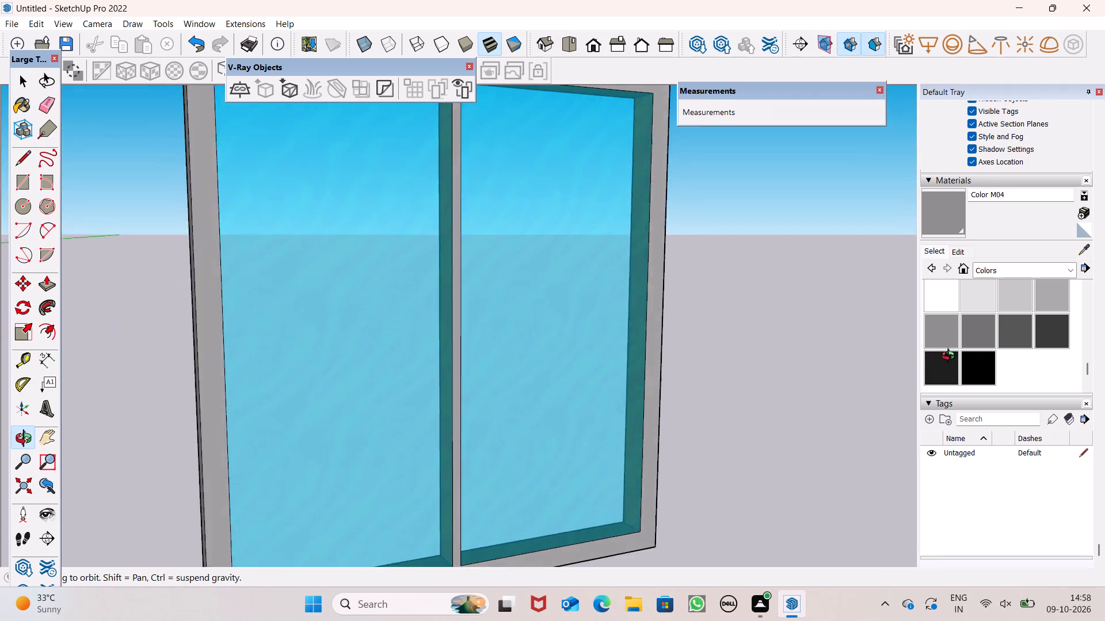
middle_click_drag(951, 357, 1016, 351)
middle_click_drag(745, 379, 1057, 417)
scroll(1057, 417, "up", 1)
scroll(610, 350, "up", 2)
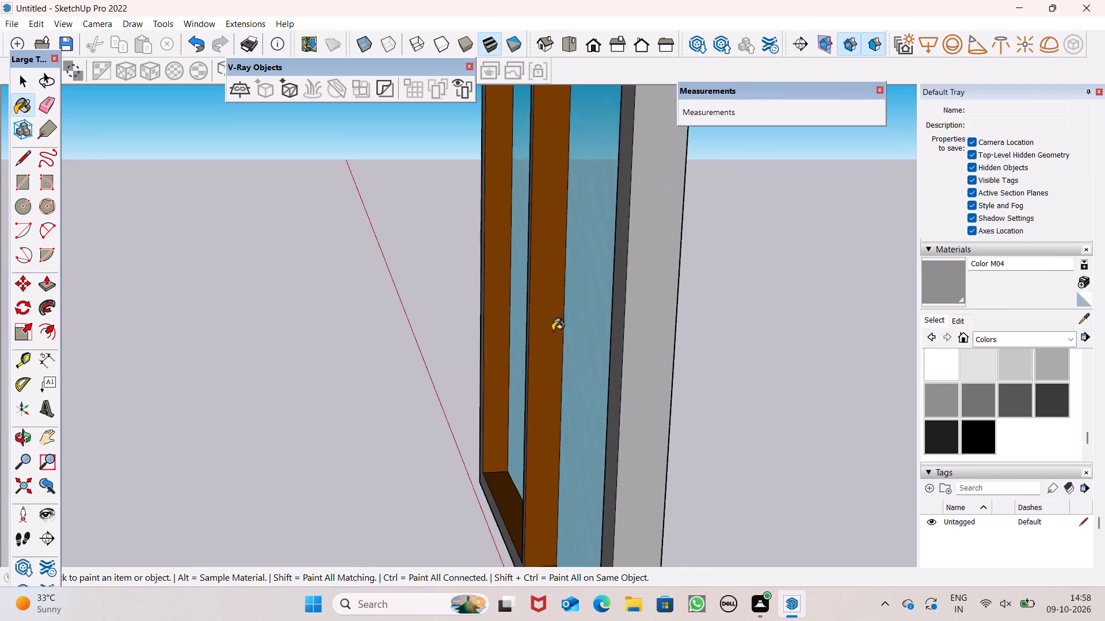
scroll(552, 331, "up", 1)
left_click(542, 328)
left_click(492, 287)
Paint the inner faces of the frame's bottom rail below both panes with Color M04.
scroll(580, 338, "up", 1)
middle_click_drag(582, 345, 656, 379)
left_click_drag(505, 502, 505, 509)
scroll(636, 389, "down", 8)
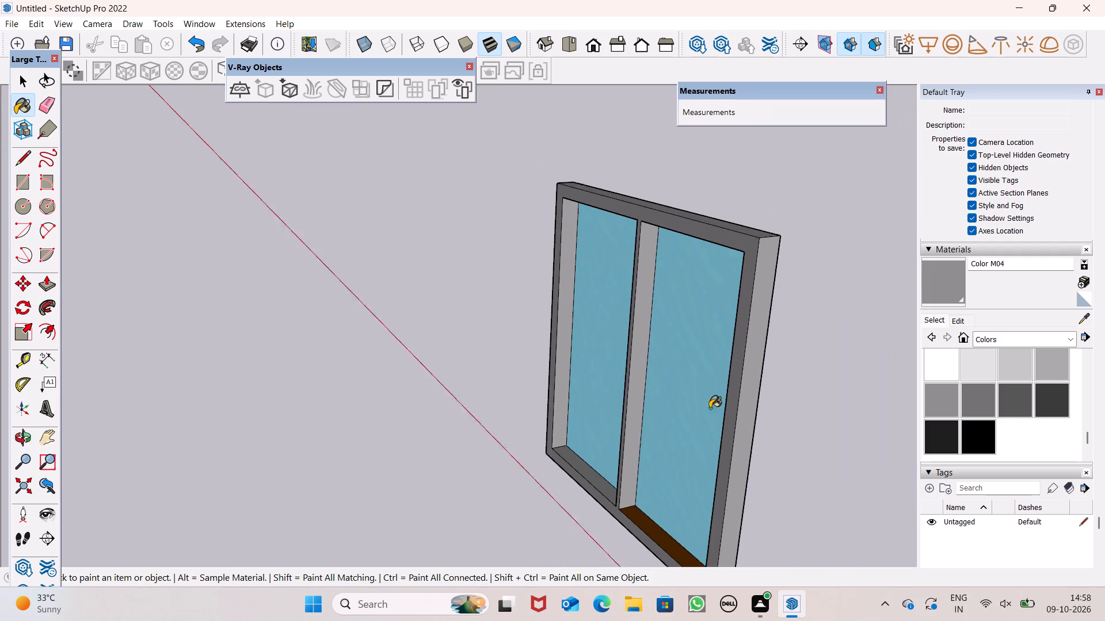
scroll(710, 408, "down", 1)
middle_click_drag(737, 500, 770, 478)
scroll(700, 528, "up", 6)
middle_click(700, 528)
left_click(683, 535)
Paint the underside of the frame's top rail above both panes with Color M04.
middle_click_drag(696, 504, 729, 446)
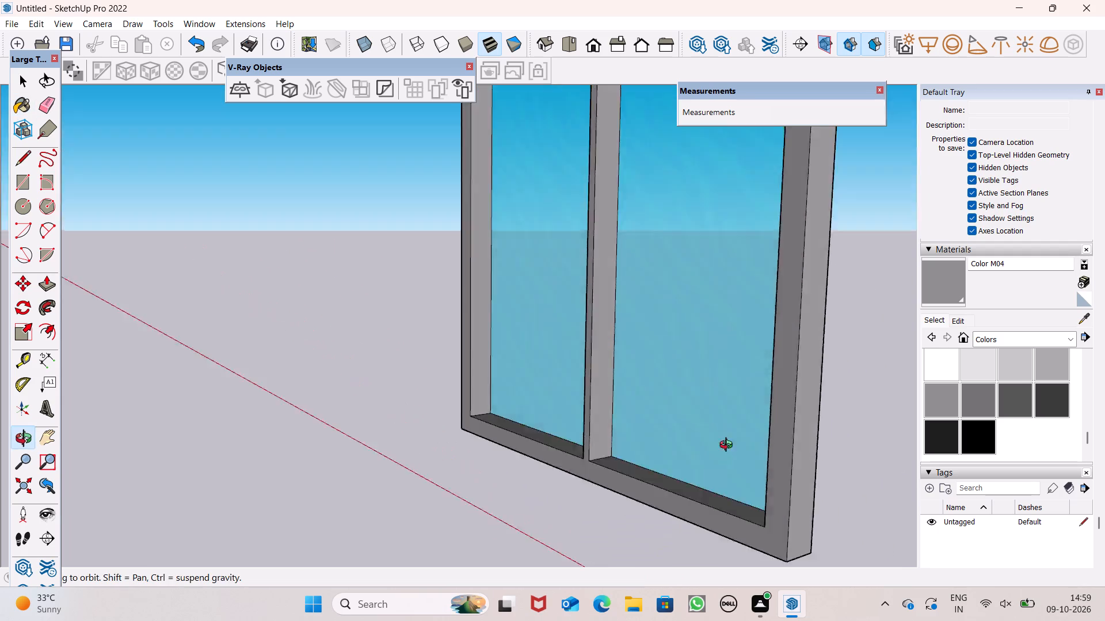
middle_click_drag(729, 446, 776, 328)
scroll(727, 473, "down", 8)
scroll(661, 149, "up", 6)
scroll(591, 128, "up", 3)
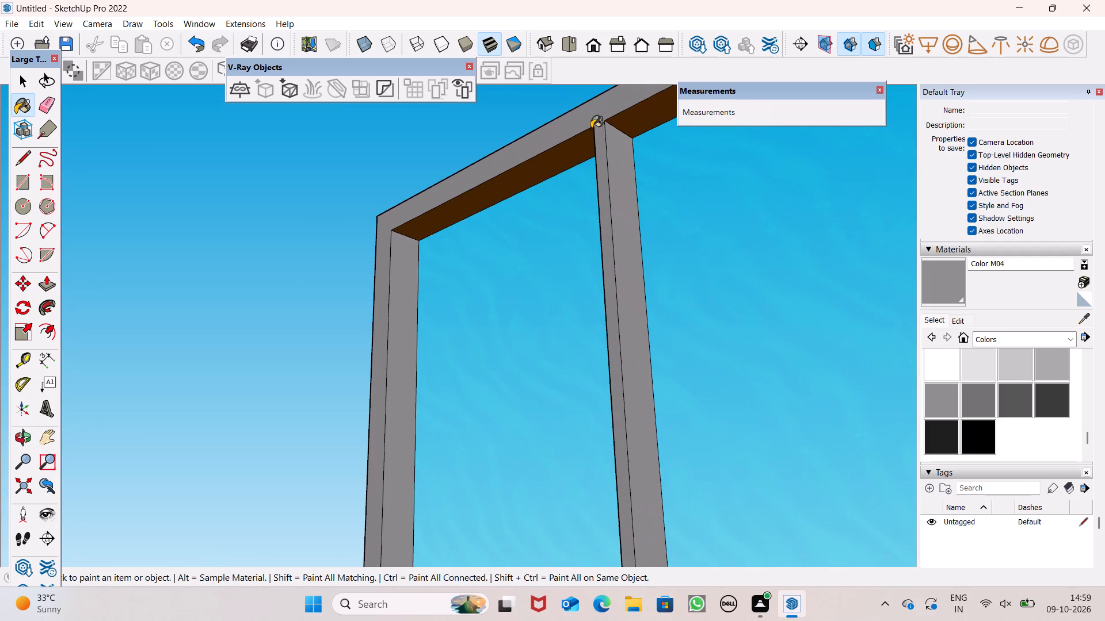
scroll(591, 128, "up", 1)
left_click_drag(569, 162, 577, 162)
left_click(657, 122)
Select all connected geometry of the painted window, including frame and glass, and make it a group.
scroll(496, 239, "down", 5)
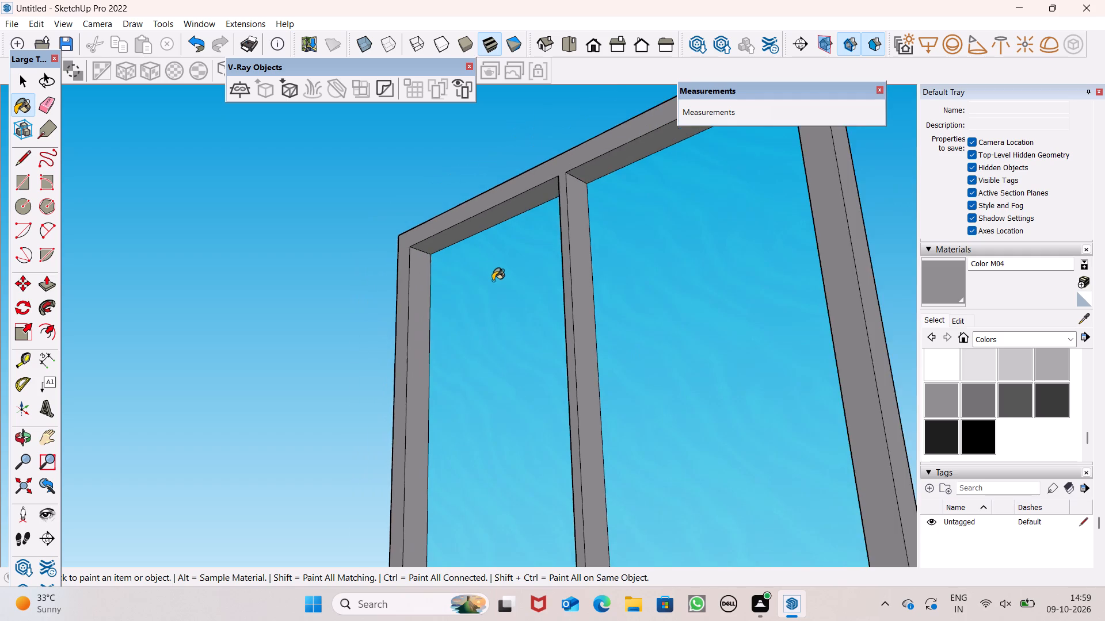
scroll(493, 281, "down", 6)
key("space")
scroll(684, 305, "up", 1)
scroll(684, 305, "down", 3)
middle_click_drag(686, 321, 78, 405)
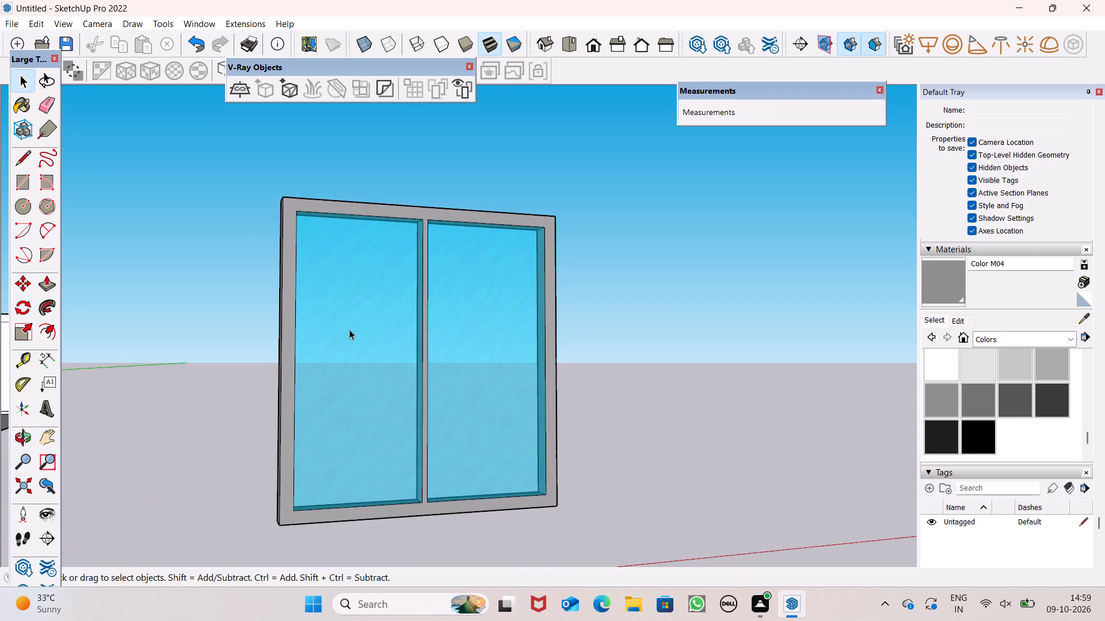
scroll(437, 281, "down", 11)
scroll(511, 356, "up", 1)
middle_click_drag(513, 359, 470, 421)
triple_click(352, 425)
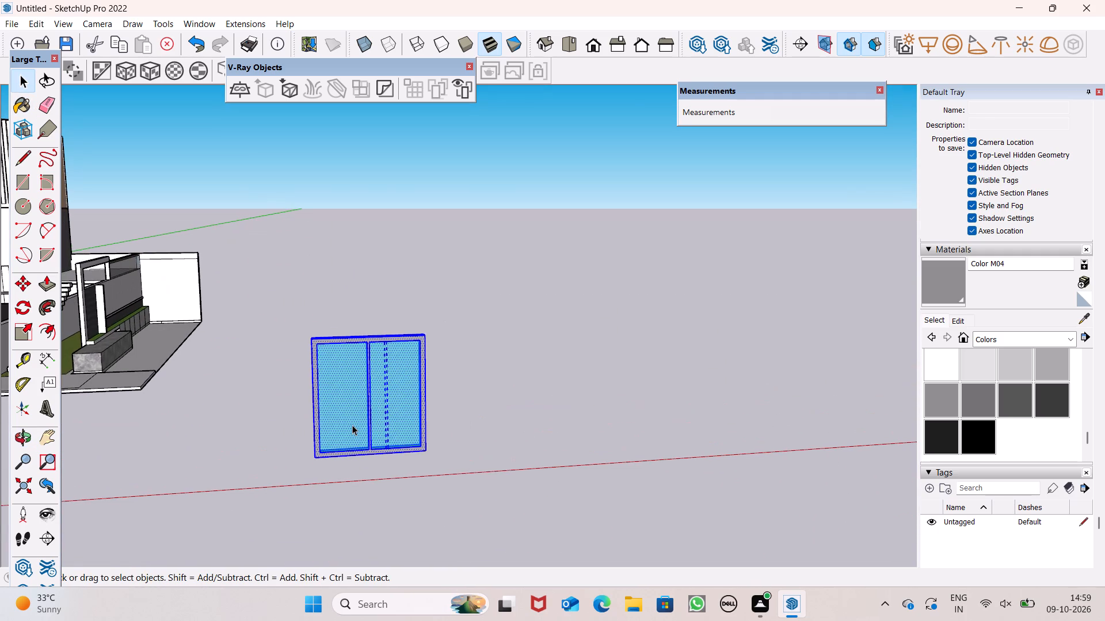
left_click(352, 425)
right_click(360, 414)
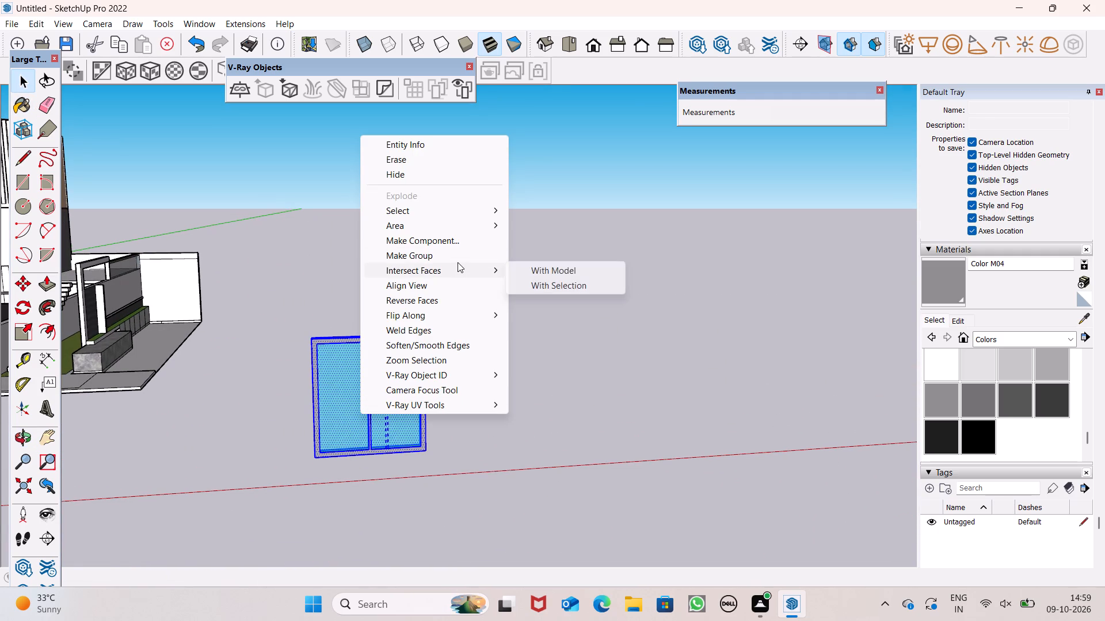
left_click(458, 260)
Move the window group from the open ground towards the house's slatted upper-floor wall.
scroll(536, 293, "down", 4)
key("m")
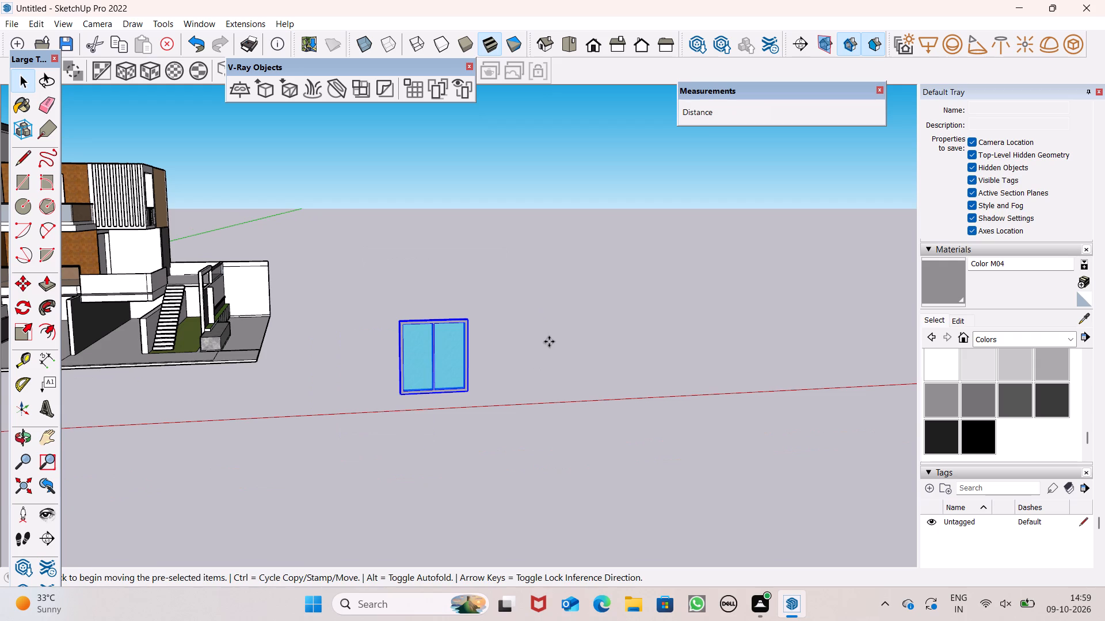
key("Return")
left_click_drag(471, 391, 261, 278)
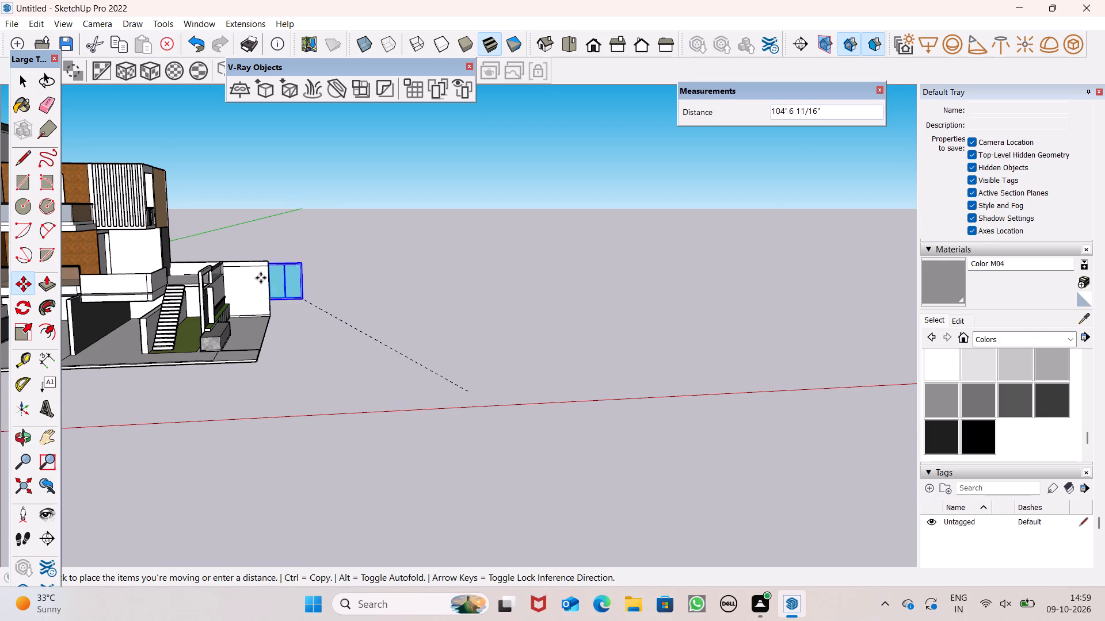
left_click_drag(261, 278, 146, 224)
Move the window group in front of the house, onto the front edge of the base slab before the garage bays.
scroll(321, 209, "down", 1)
scroll(327, 228, "up", 1)
scroll(328, 229, "down", 5)
scroll(92, 140, "up", 5)
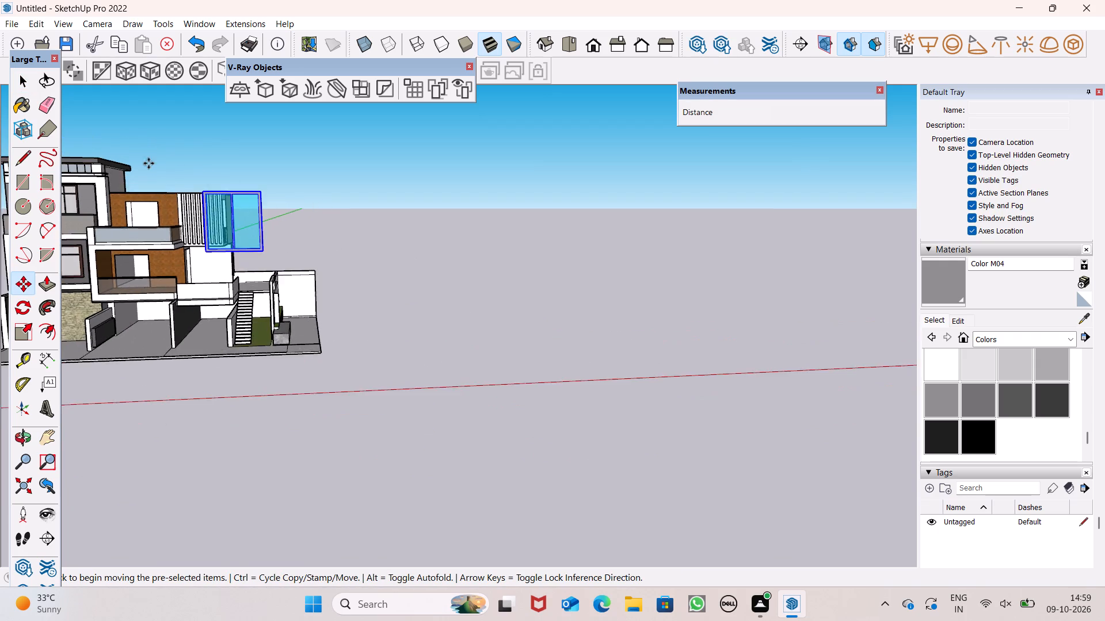
scroll(148, 163, "up", 6)
scroll(279, 230, "down", 5)
left_click_drag(380, 325, 336, 344)
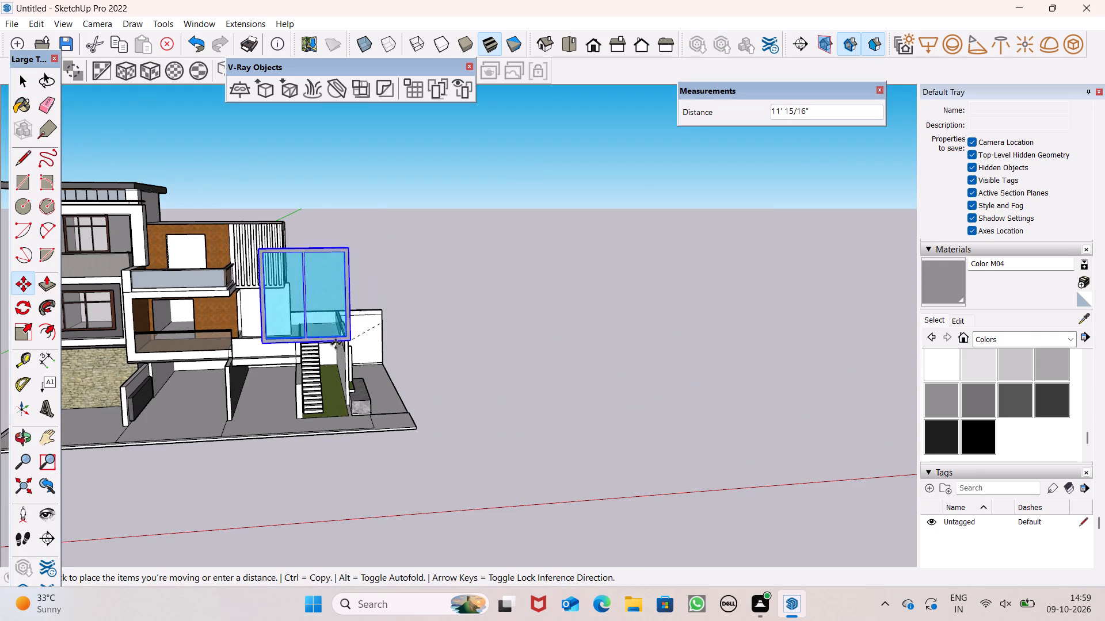
left_click_drag(336, 344, 195, 323)
scroll(199, 322, "up", 4)
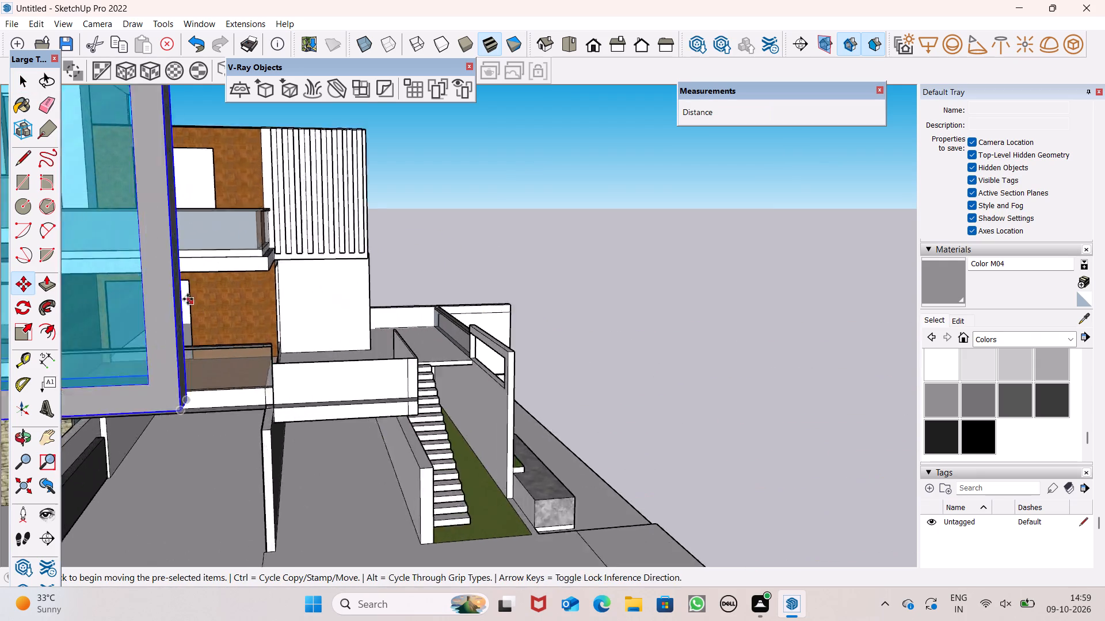
scroll(188, 299, "up", 5)
middle_click_drag(237, 328, 229, 329)
scroll(332, 279, "down", 7)
middle_click_drag(349, 300, 260, 336)
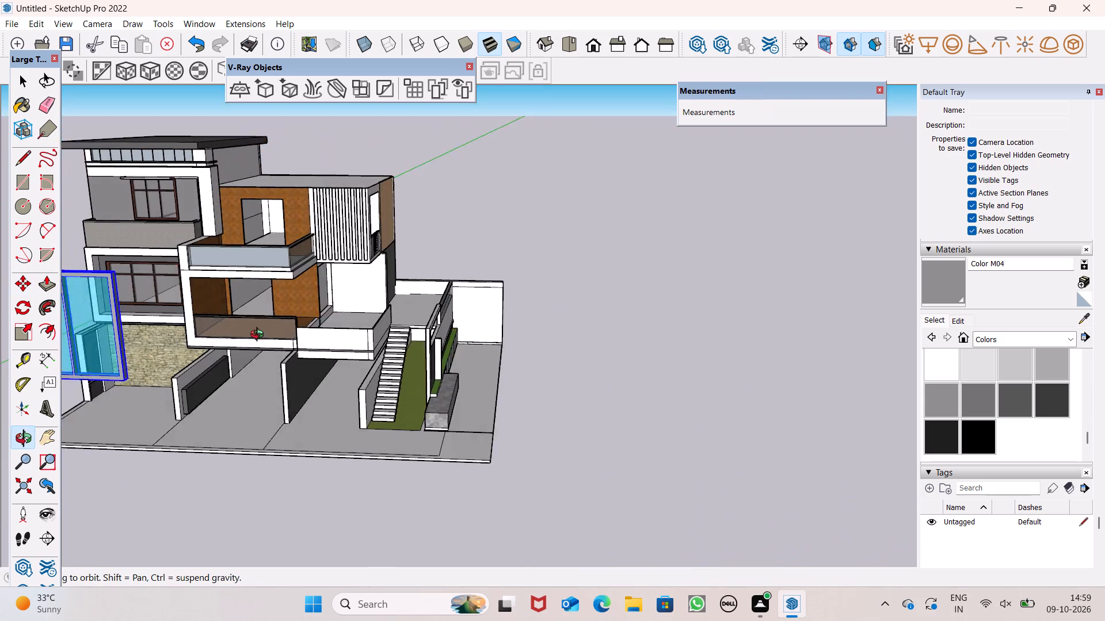
middle_click_drag(260, 336, 232, 335)
scroll(233, 338, "up", 1)
scroll(321, 315, "down", 2)
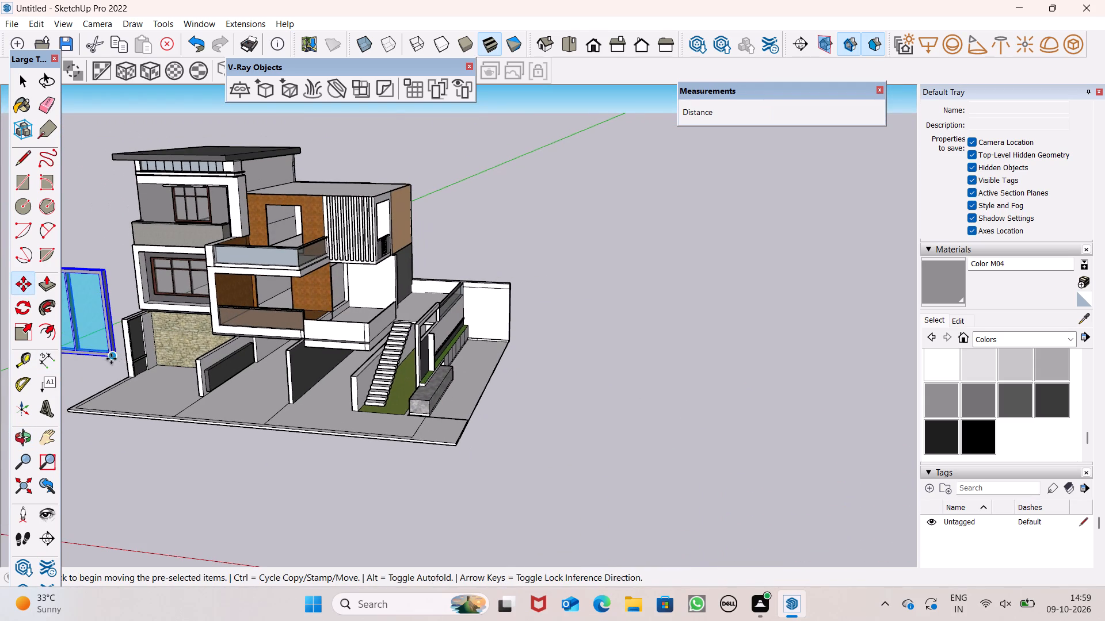
left_click_drag(113, 357, 294, 305)
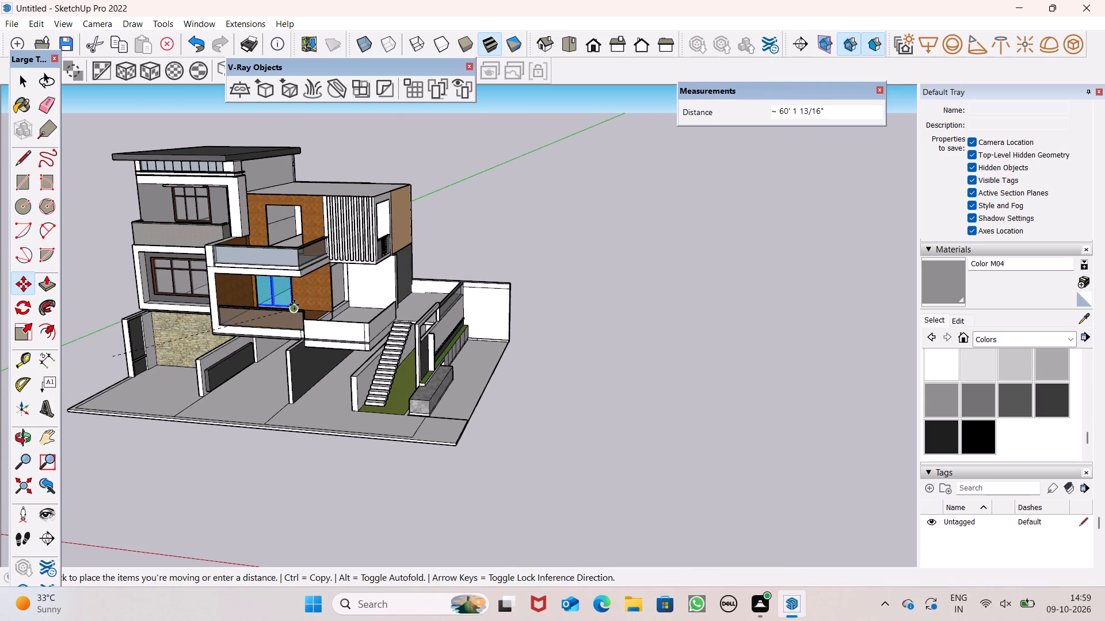
left_click_drag(294, 305, 346, 440)
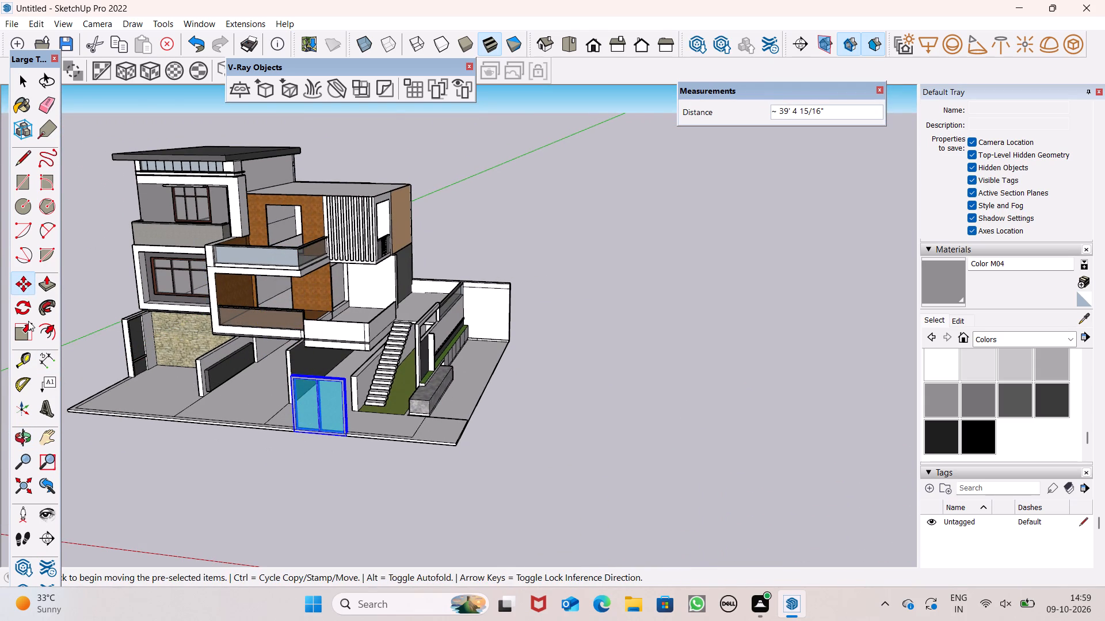
Scale the window group down uniformly from its upper corner, keeping the opposite bottom corner fixed.
left_click(20, 332)
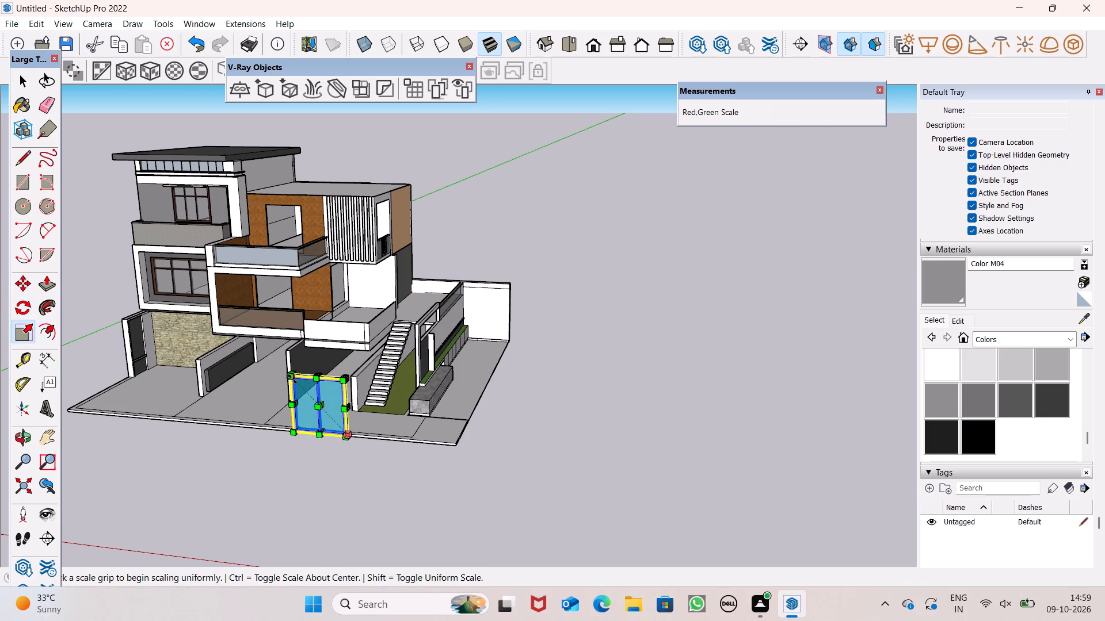
left_click_drag(292, 378, 313, 401)
key("space")
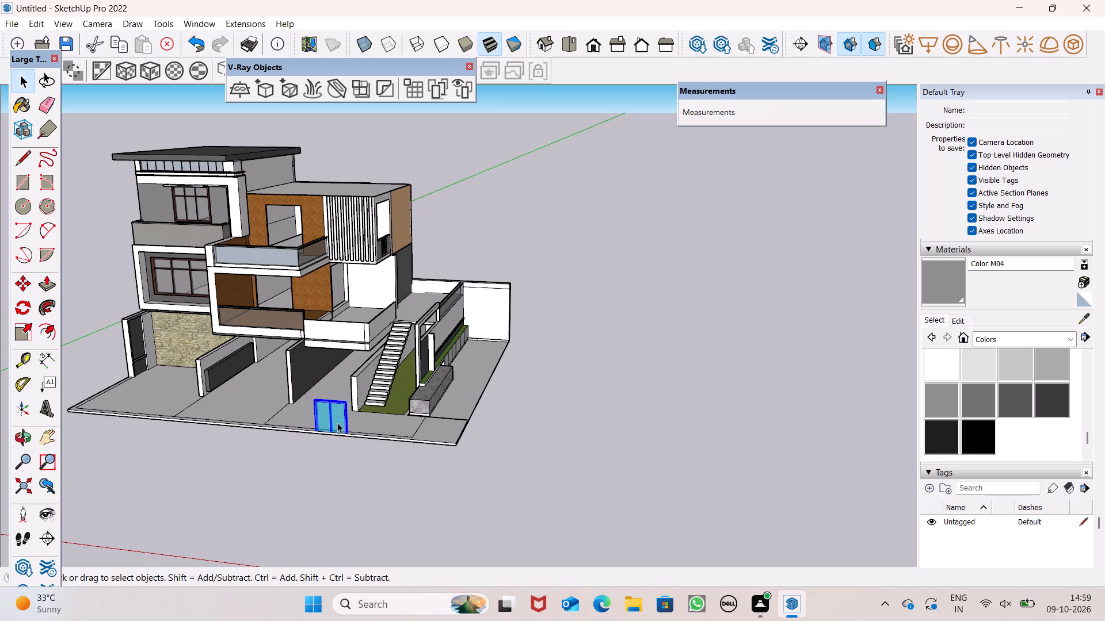
Move the reduced window group from the slab edge up to the lower wood-clad balcony.
left_click(337, 423)
left_click(326, 400)
key("m")
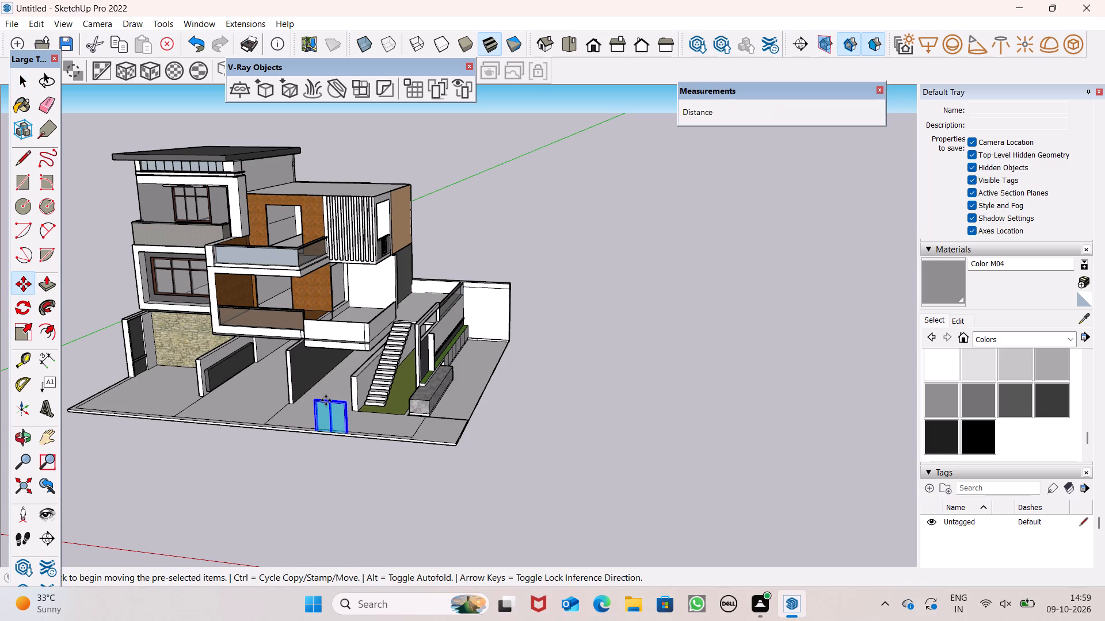
key("shift+Return")
left_click_drag(345, 437, 285, 310)
Move the window group back from the balcony railing to the doorway opening in the wood-clad wall.
scroll(284, 301, "up", 1)
scroll(284, 301, "down", 1)
scroll(284, 301, "up", 9)
scroll(284, 295, "down", 1)
scroll(284, 295, "up", 1)
scroll(284, 294, "down", 1)
scroll(284, 294, "up", 8)
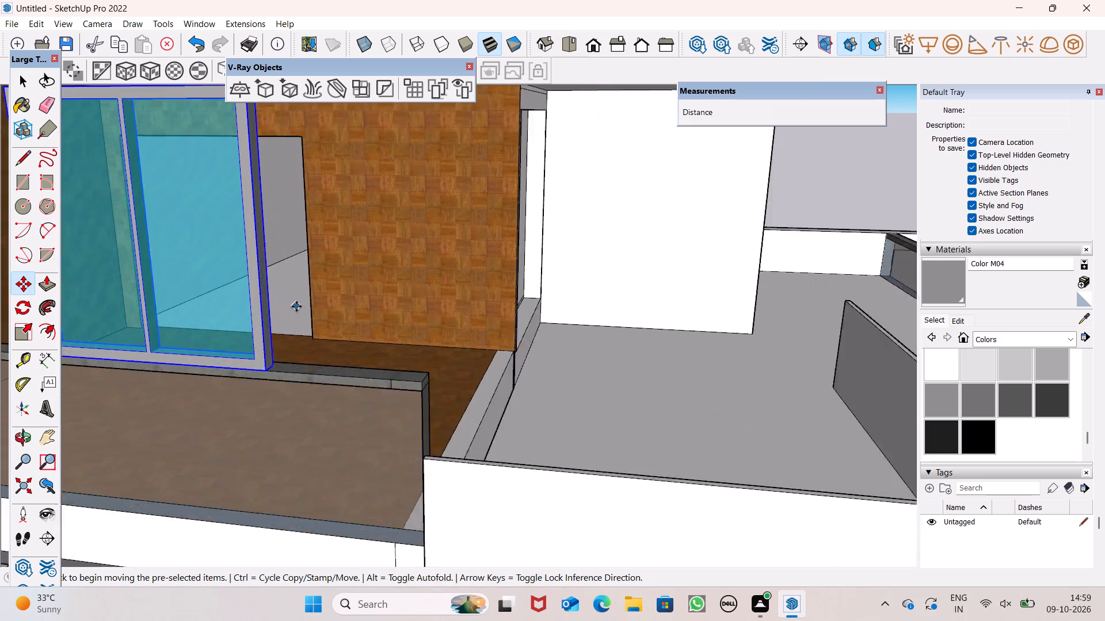
scroll(296, 306, "up", 1)
left_click_drag(256, 388, 317, 338)
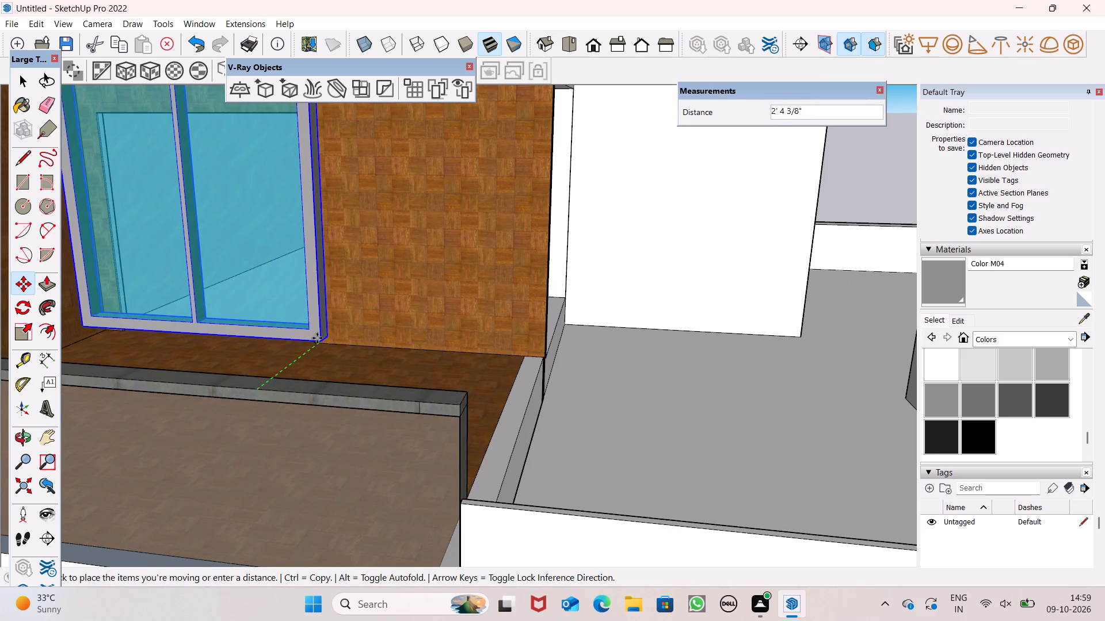
left_click_drag(317, 338, 303, 250)
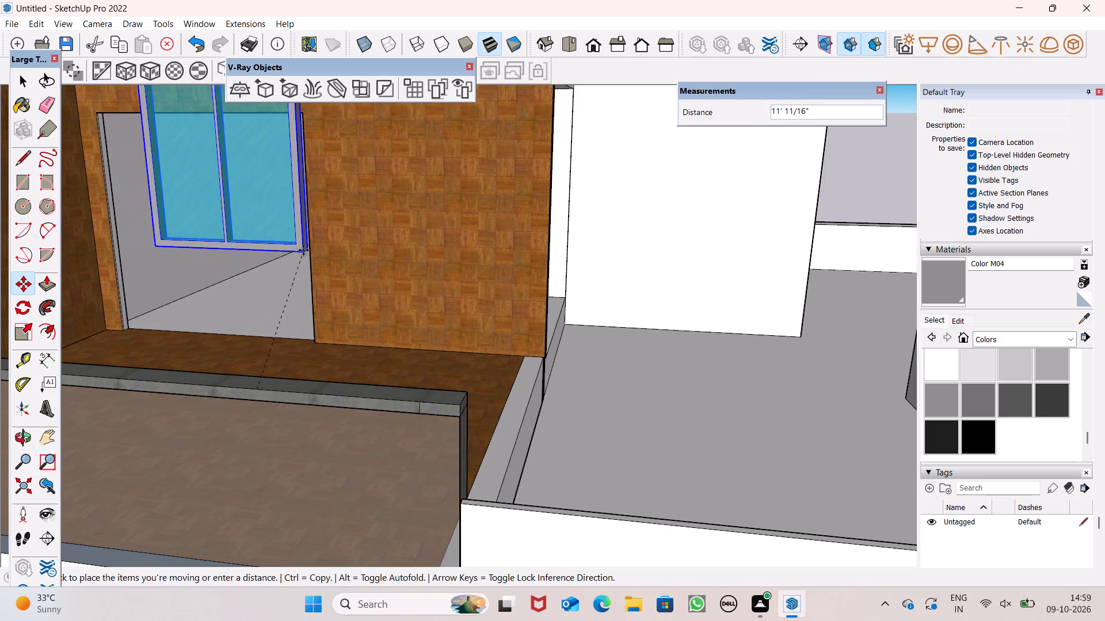
left_click_drag(303, 250, 298, 247)
Align the window group's bottom right corner with the bottom right corner of the doorway opening.
scroll(302, 277, "up", 6)
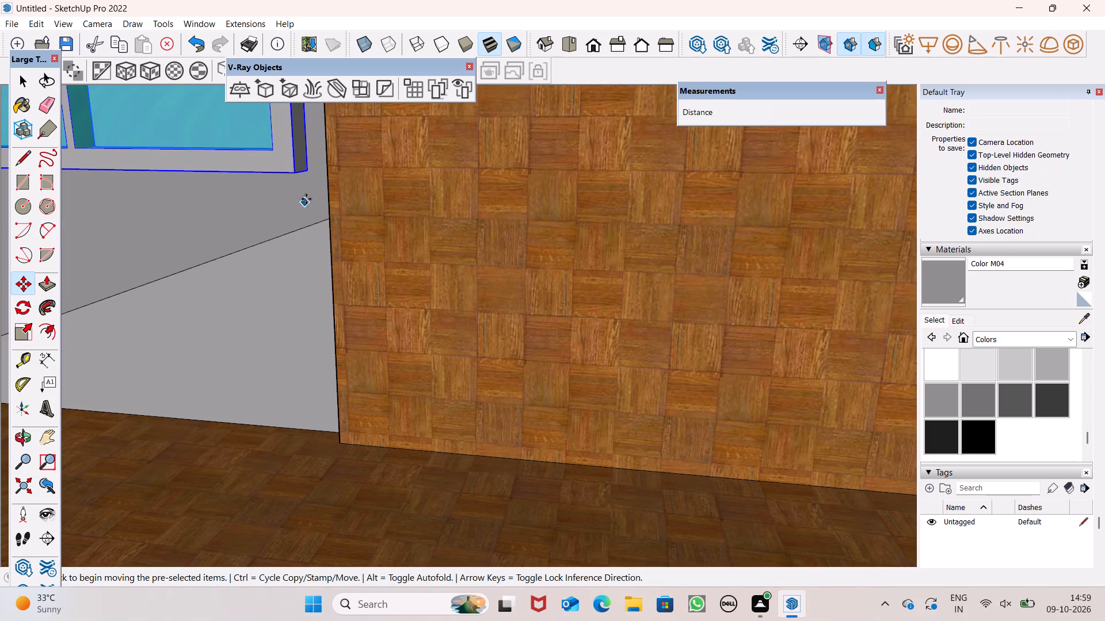
left_click_drag(295, 170, 329, 428)
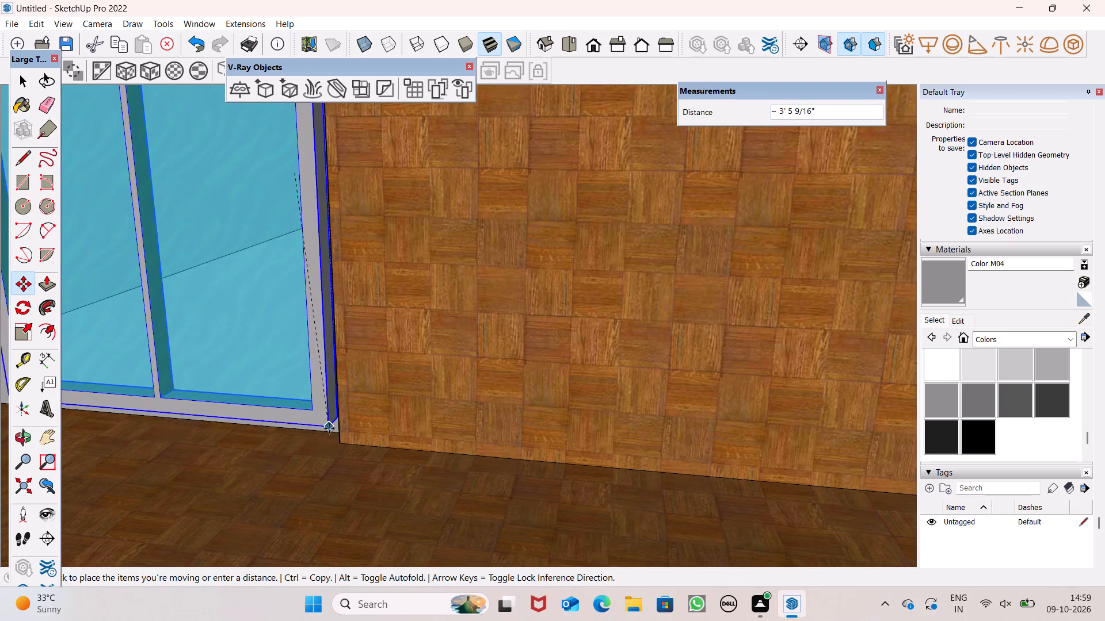
left_click_drag(329, 428, 350, 442)
scroll(348, 446, "up", 2)
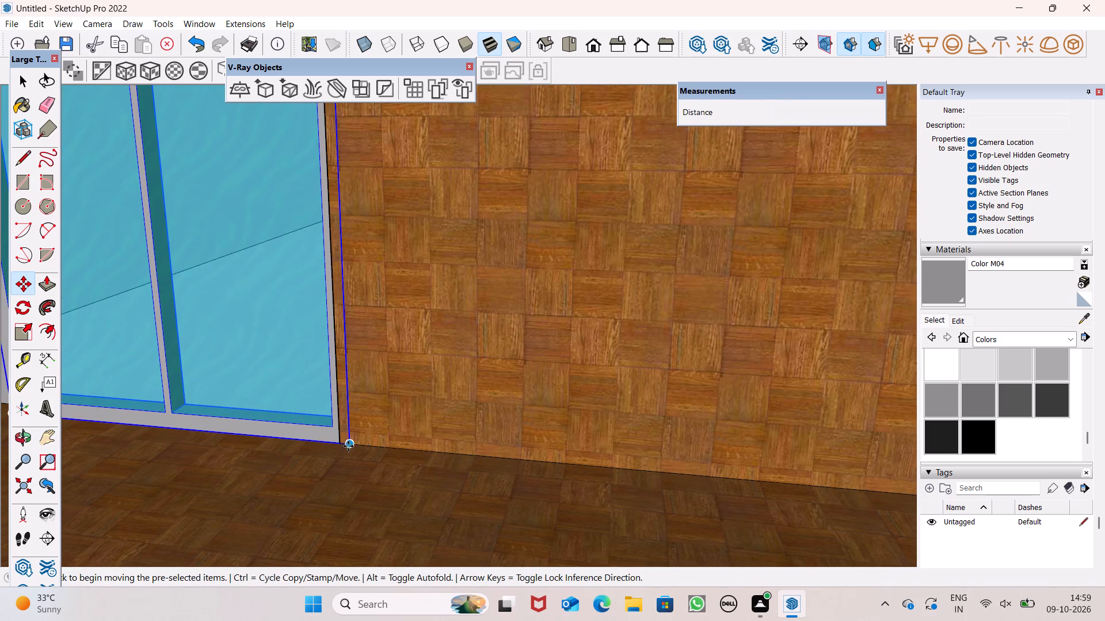
scroll(348, 445, "down", 1)
left_click_drag(350, 445, 335, 443)
left_click(341, 445)
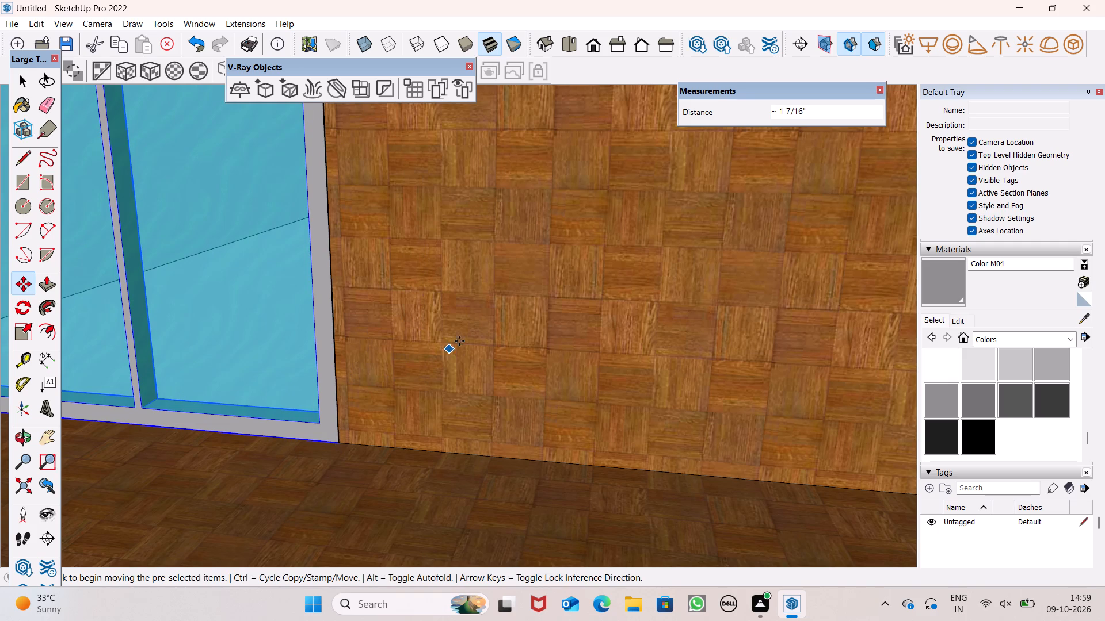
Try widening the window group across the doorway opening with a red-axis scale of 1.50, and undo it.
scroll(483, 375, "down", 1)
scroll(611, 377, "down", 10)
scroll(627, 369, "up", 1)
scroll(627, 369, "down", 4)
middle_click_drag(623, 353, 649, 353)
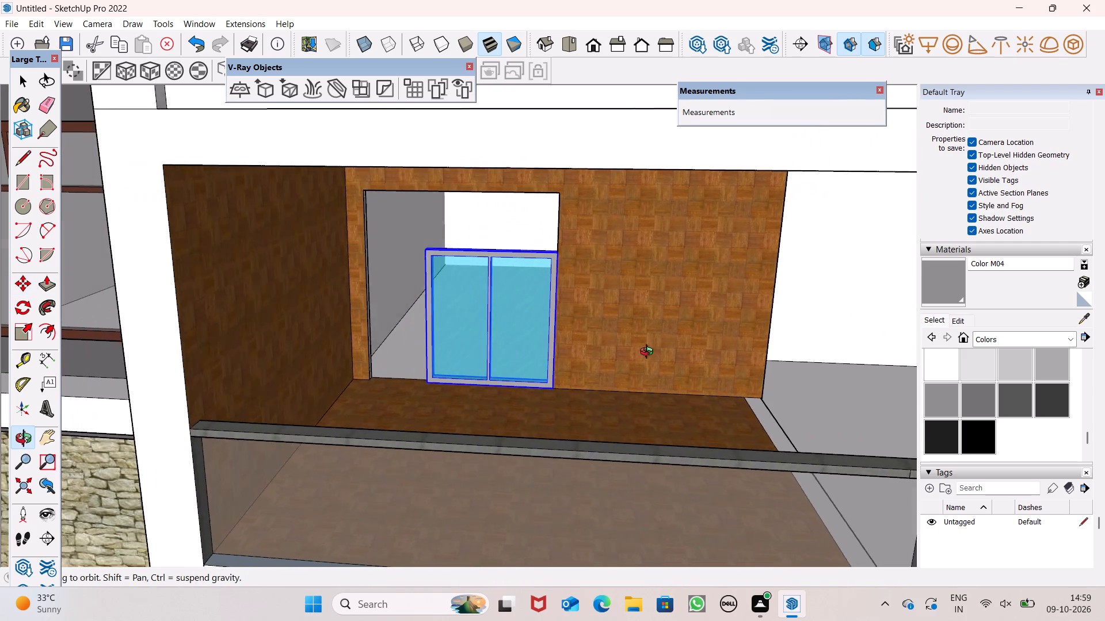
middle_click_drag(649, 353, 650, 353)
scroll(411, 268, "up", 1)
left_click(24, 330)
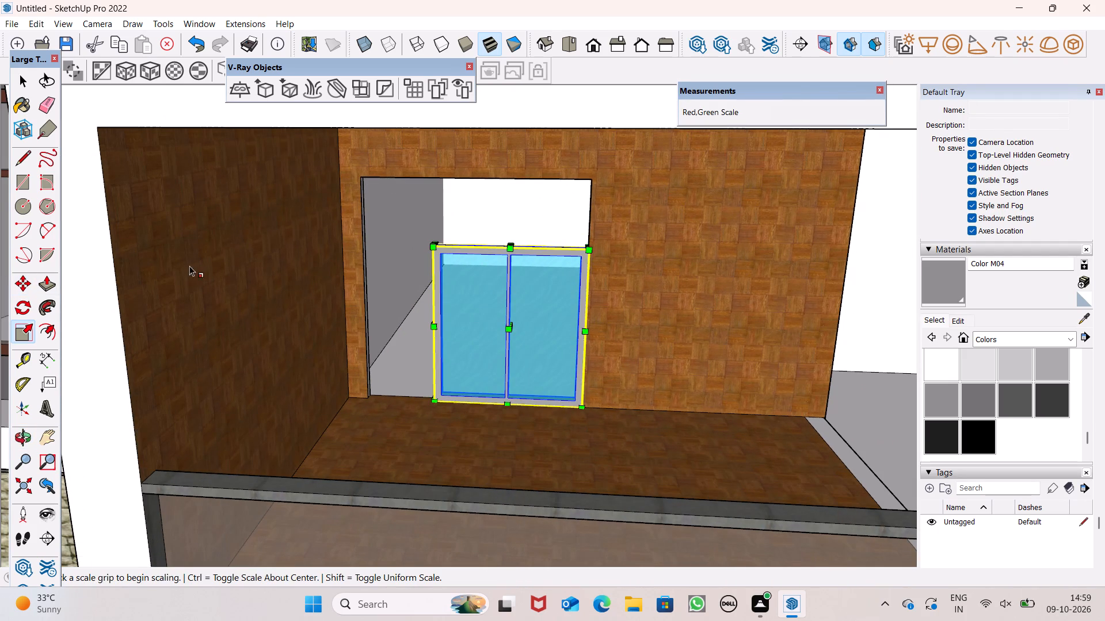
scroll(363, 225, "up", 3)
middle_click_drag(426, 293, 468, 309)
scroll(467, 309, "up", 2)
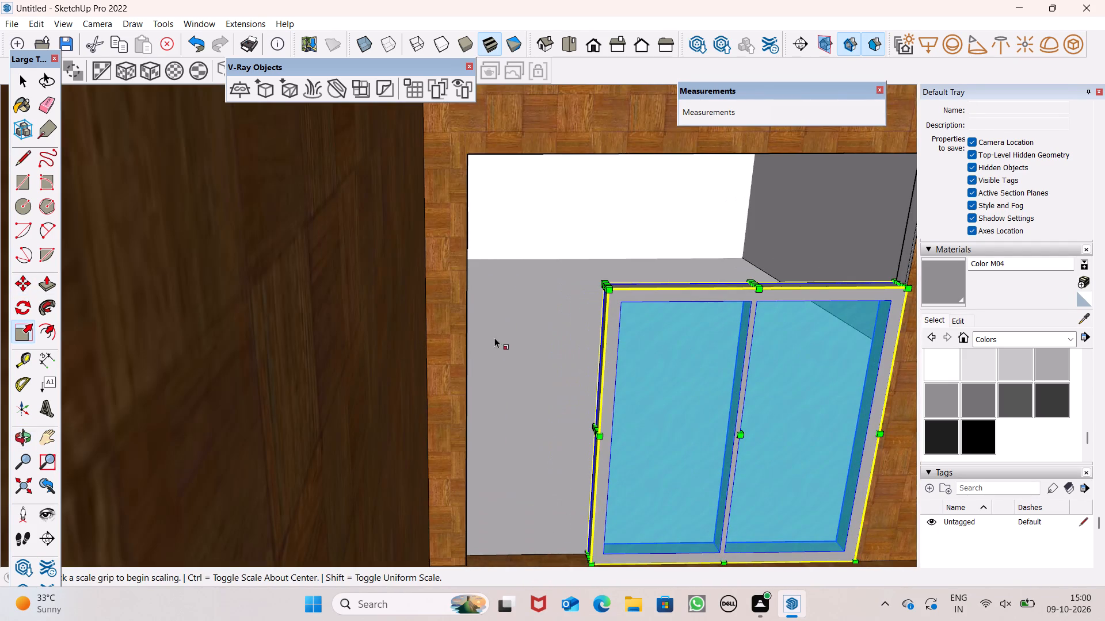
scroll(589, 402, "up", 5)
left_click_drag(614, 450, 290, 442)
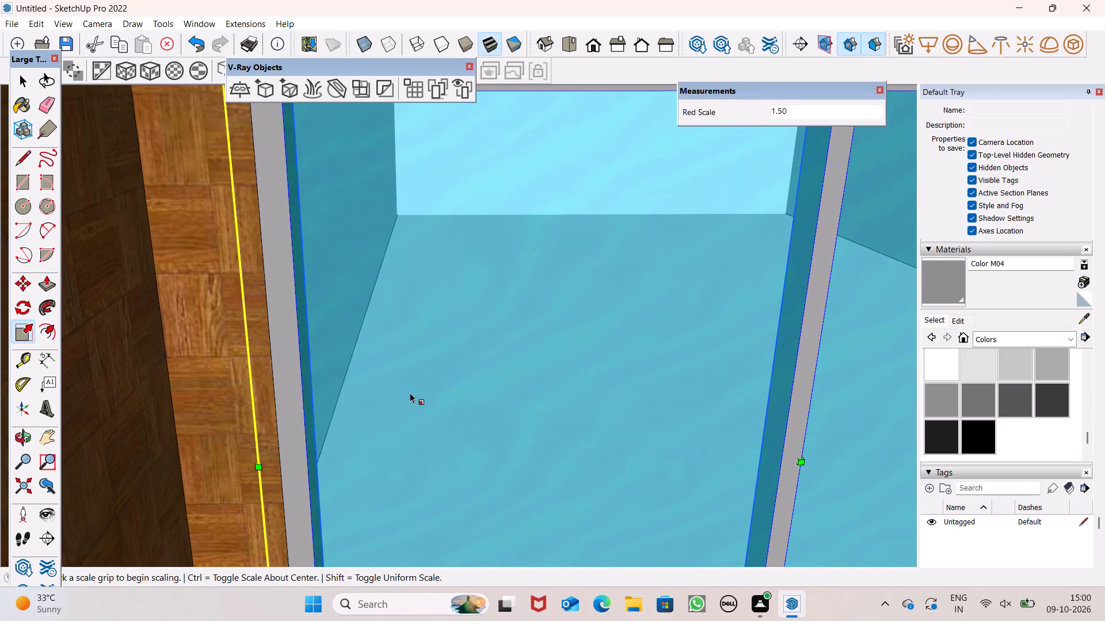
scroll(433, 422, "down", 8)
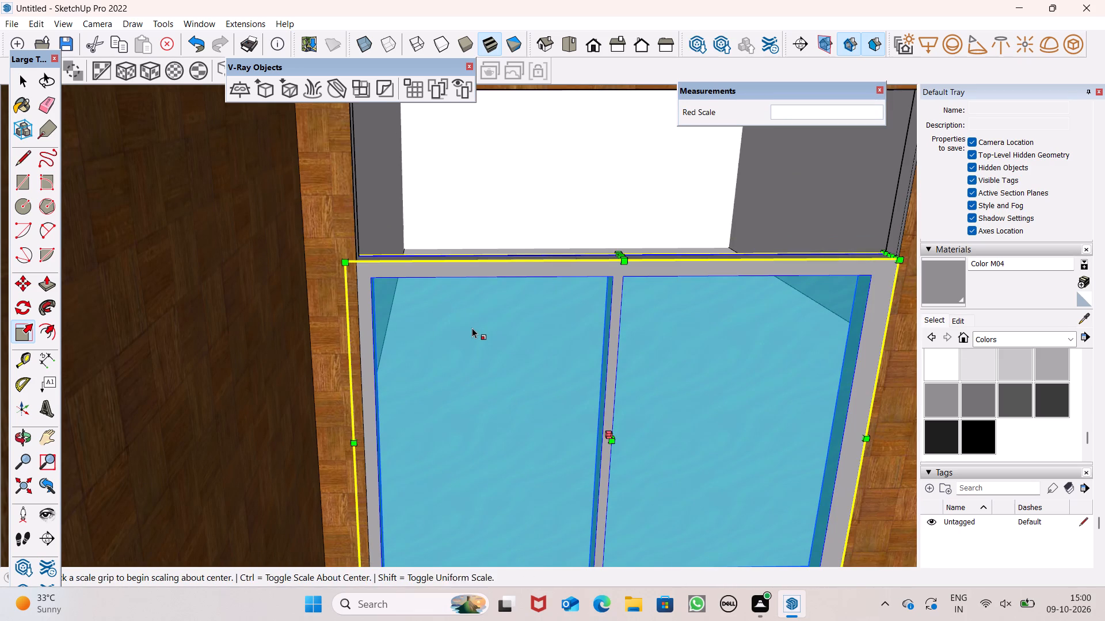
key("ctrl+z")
Widen the window group along the red axis by a scale of 1.50 to span the doorway opening.
middle_click_drag(515, 438, 527, 439)
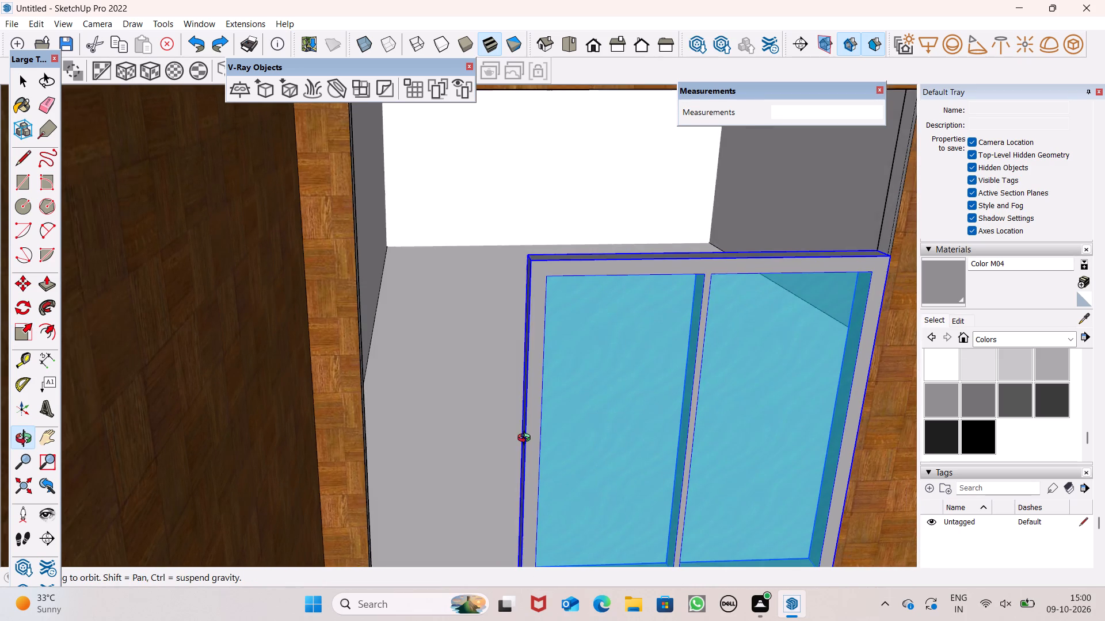
middle_click_drag(527, 439, 529, 440)
scroll(525, 456, "up", 2)
scroll(523, 455, "down", 1)
scroll(523, 455, "up", 1)
left_click_drag(519, 432, 444, 439)
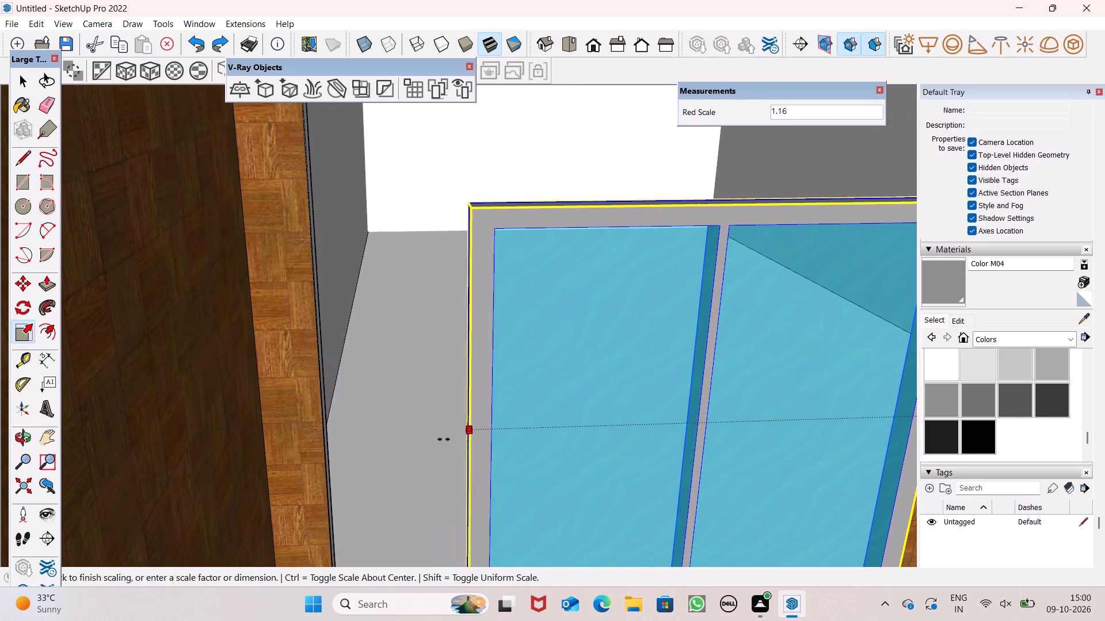
left_click_drag(444, 439, 330, 448)
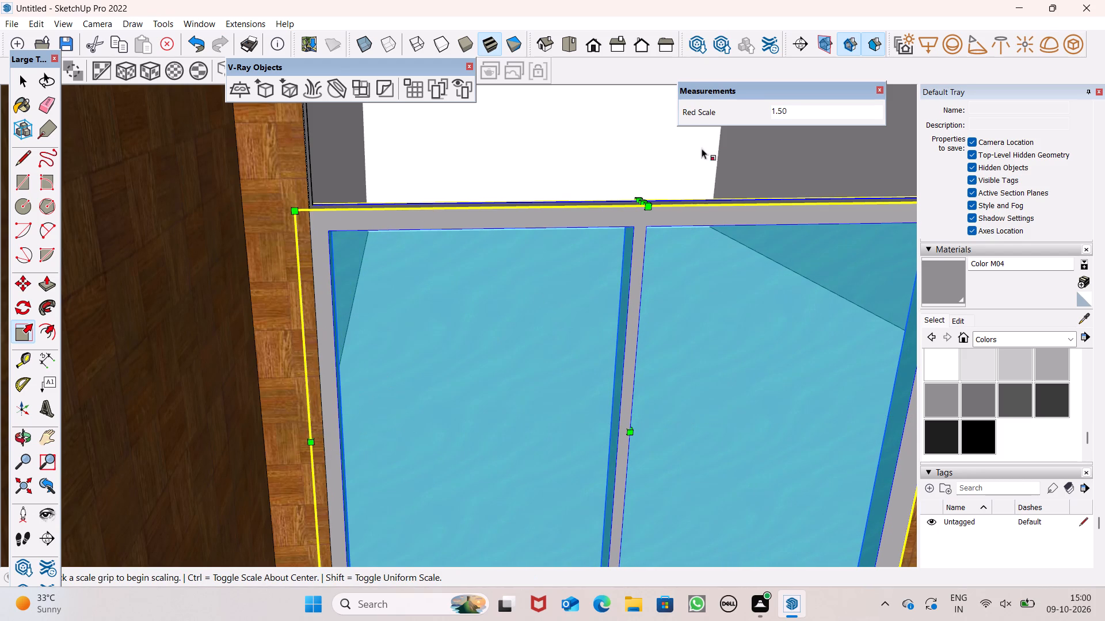
Examine how the widened window group sits in the lower balcony's doorway opening, from the front and up close.
middle_click_drag(711, 216, 721, 286)
scroll(699, 284, "down", 4)
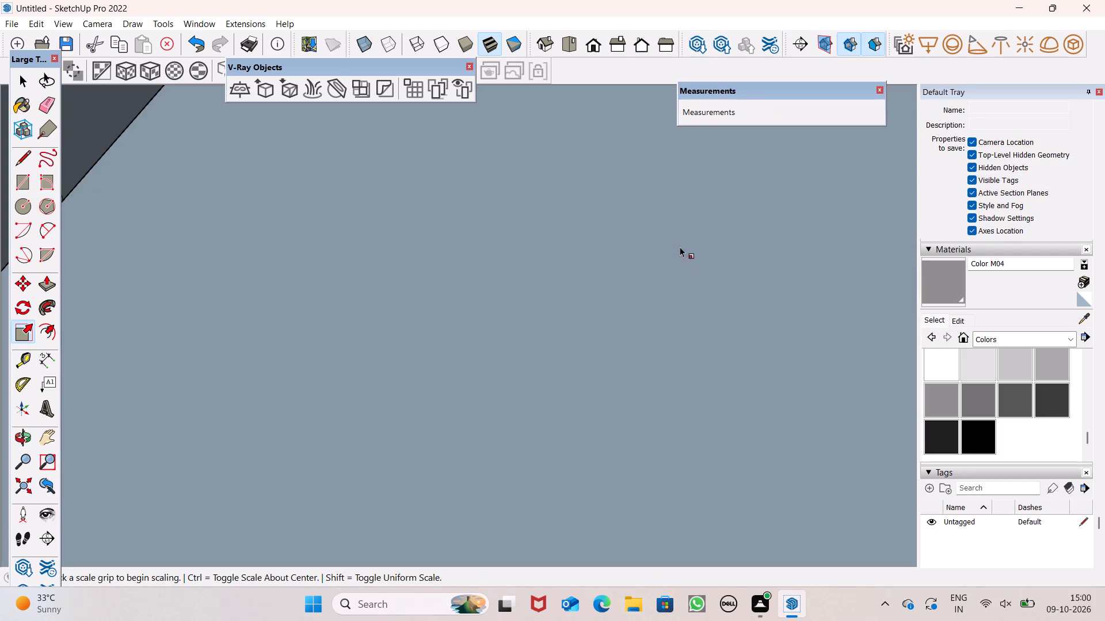
left_click(596, 51)
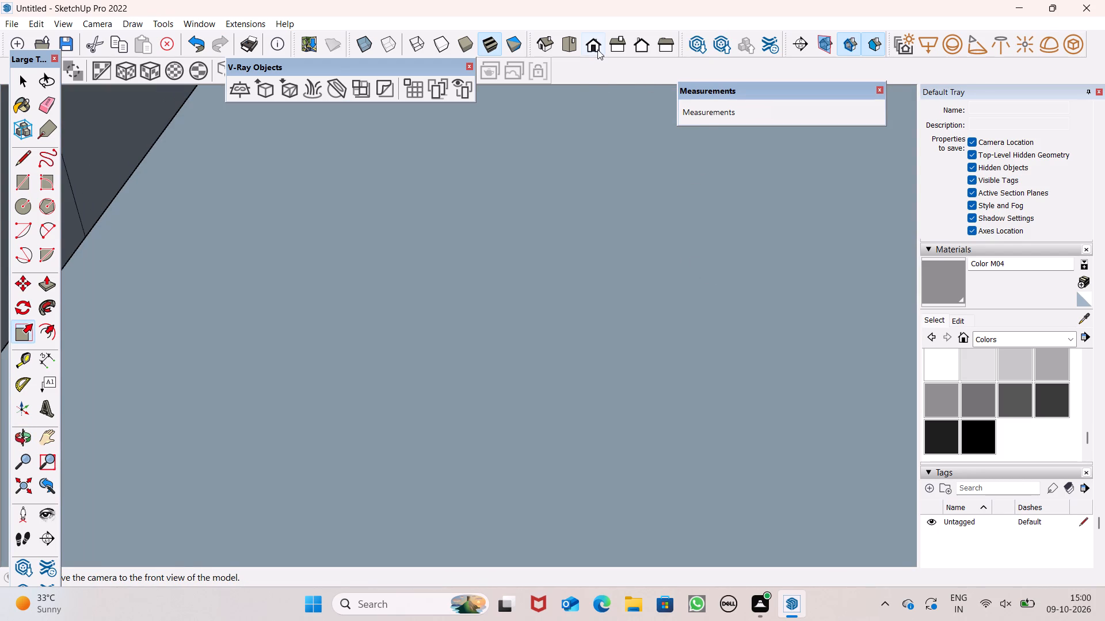
scroll(567, 202, "down", 5)
scroll(533, 149, "down", 9)
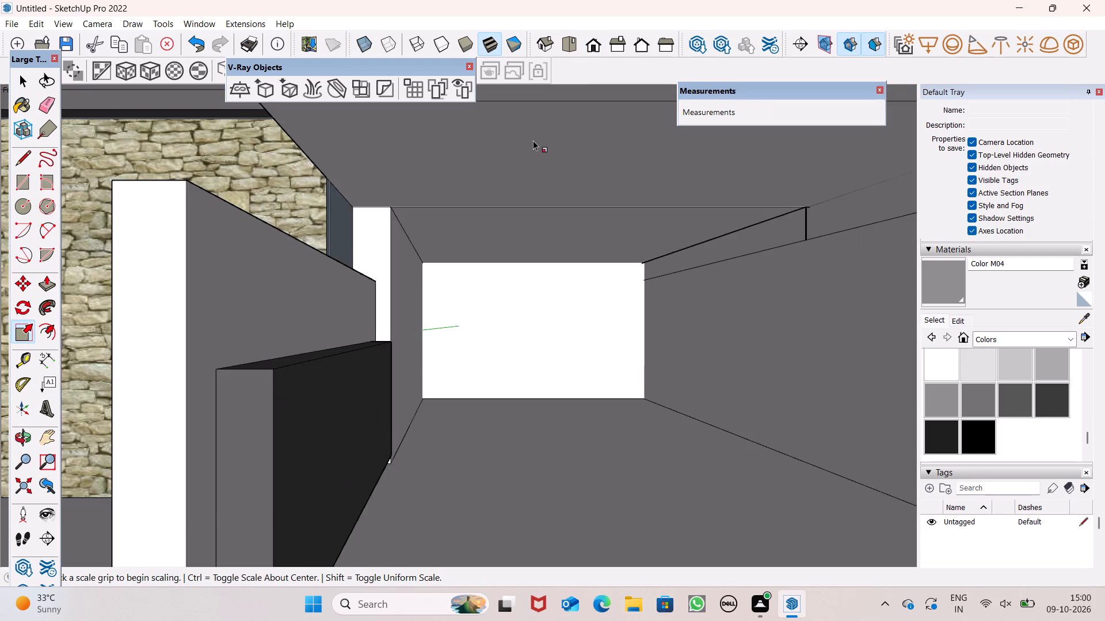
scroll(533, 140, "down", 15)
scroll(595, 185, "down", 1)
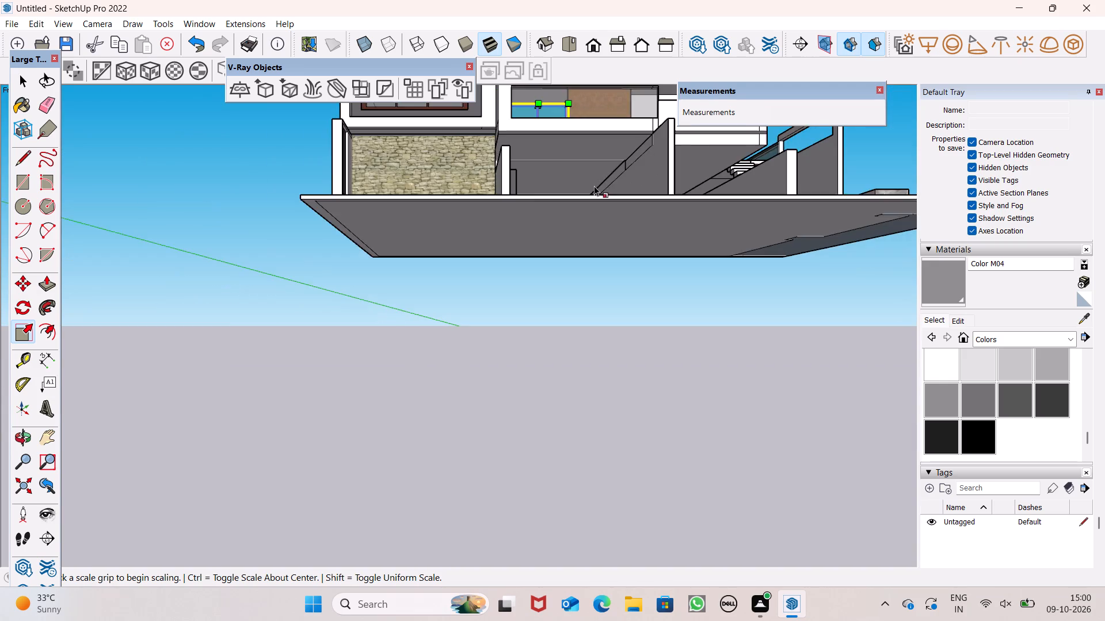
middle_click_drag(590, 193, 583, 311)
scroll(583, 312, "up", 1)
scroll(533, 135, "down", 1)
scroll(535, 132, "up", 4)
scroll(561, 197, "down", 4)
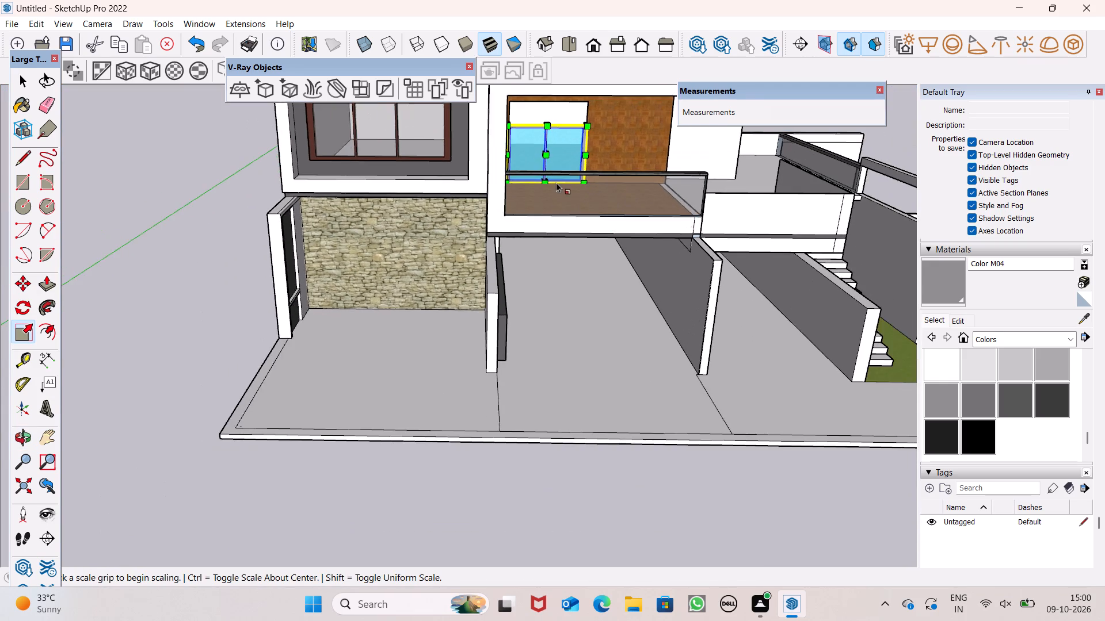
scroll(556, 202, "down", 5)
scroll(558, 113, "up", 4)
scroll(558, 113, "down", 1)
scroll(558, 113, "up", 10)
scroll(580, 189, "up", 6)
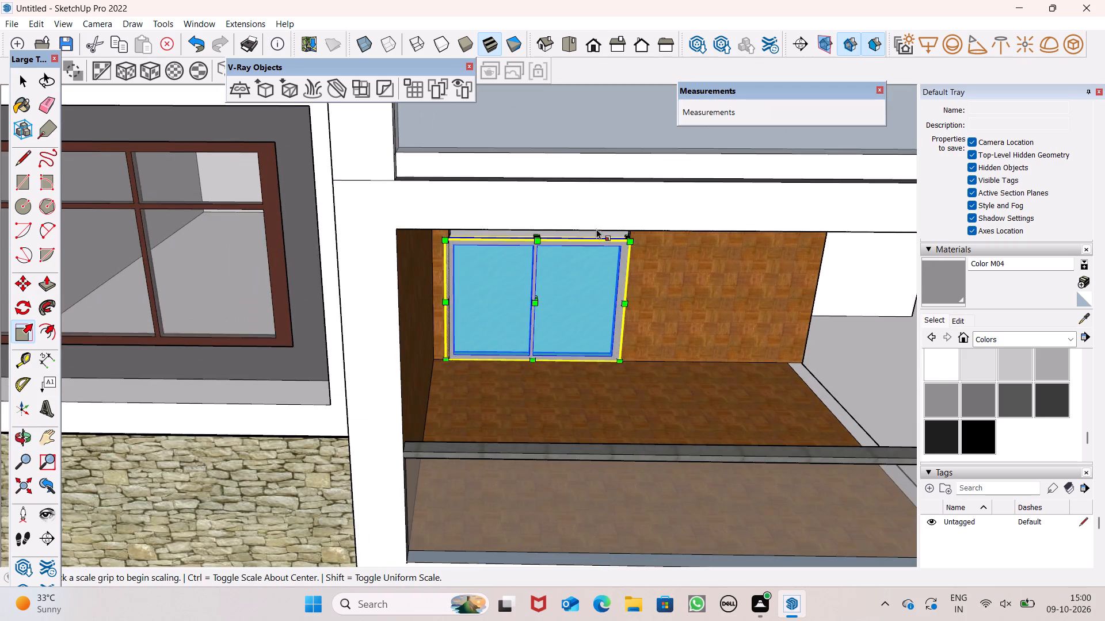
middle_click_drag(596, 229, 602, 191)
scroll(603, 213, "up", 1)
scroll(525, 228, "up", 4)
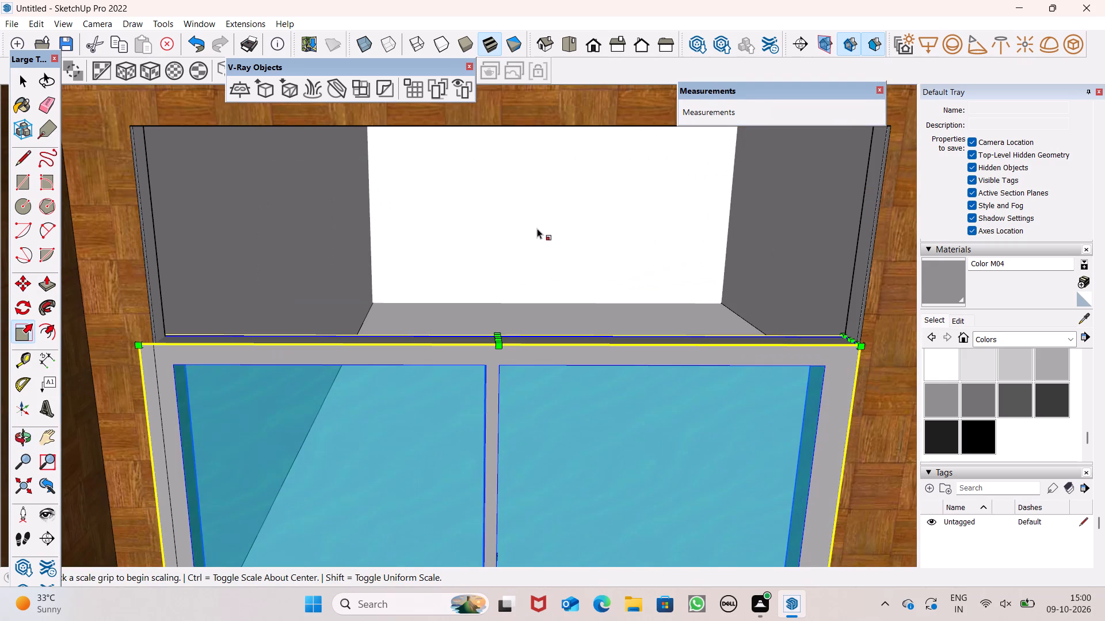
Scale the window group uniformly by 0.98 from its top left corner to match the doorway opening's left edge.
middle_click_drag(567, 294, 577, 310)
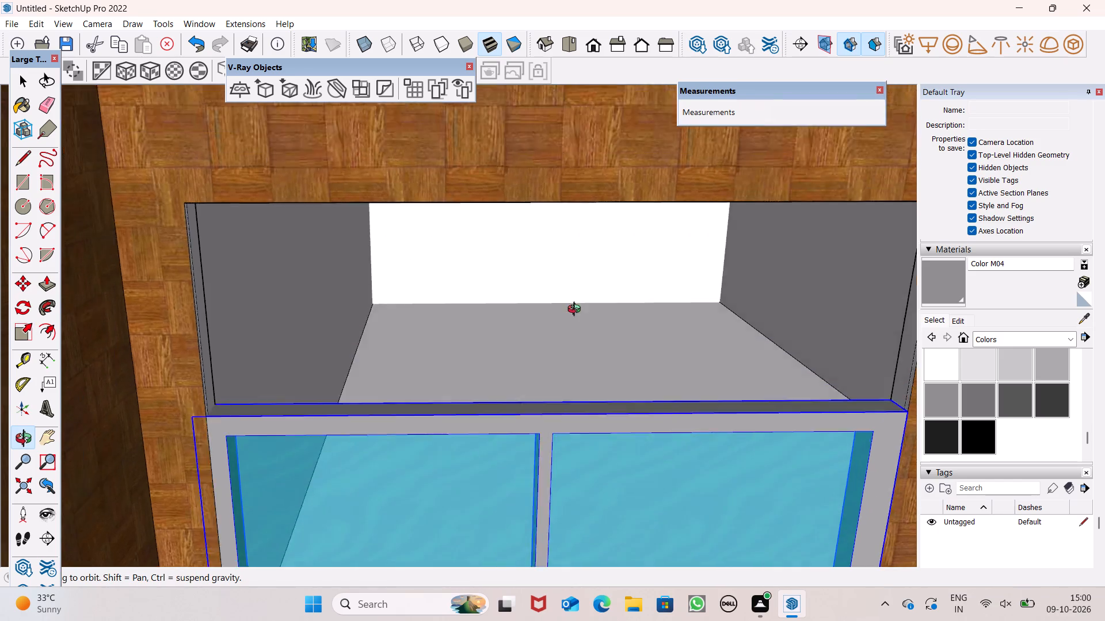
middle_click_drag(577, 310, 590, 304)
scroll(504, 301, "down", 3)
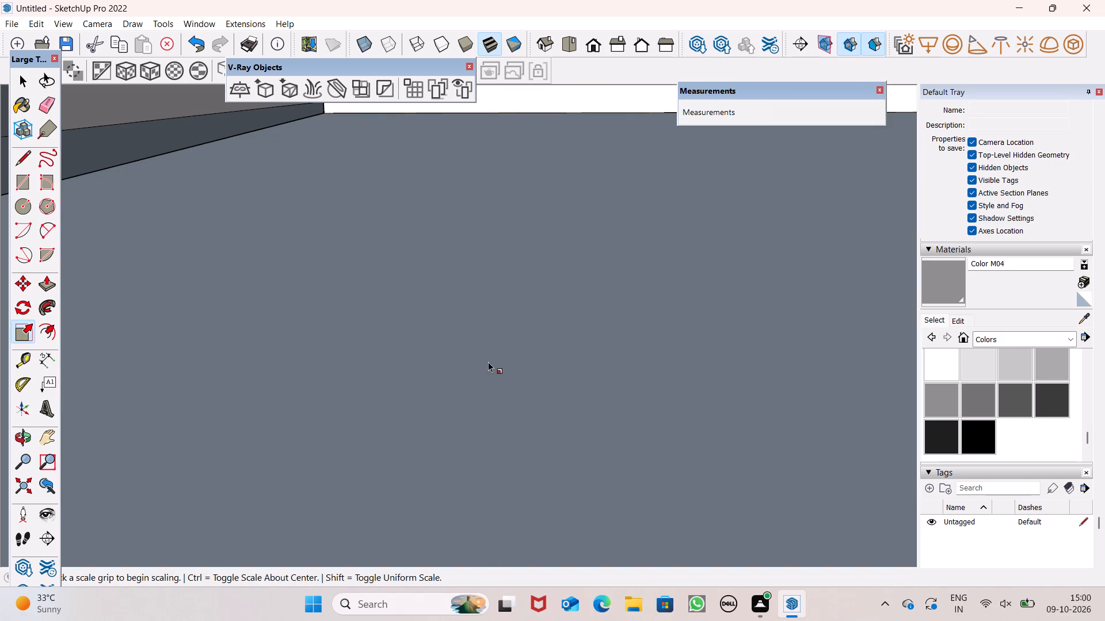
middle_click_drag(550, 359, 510, 232)
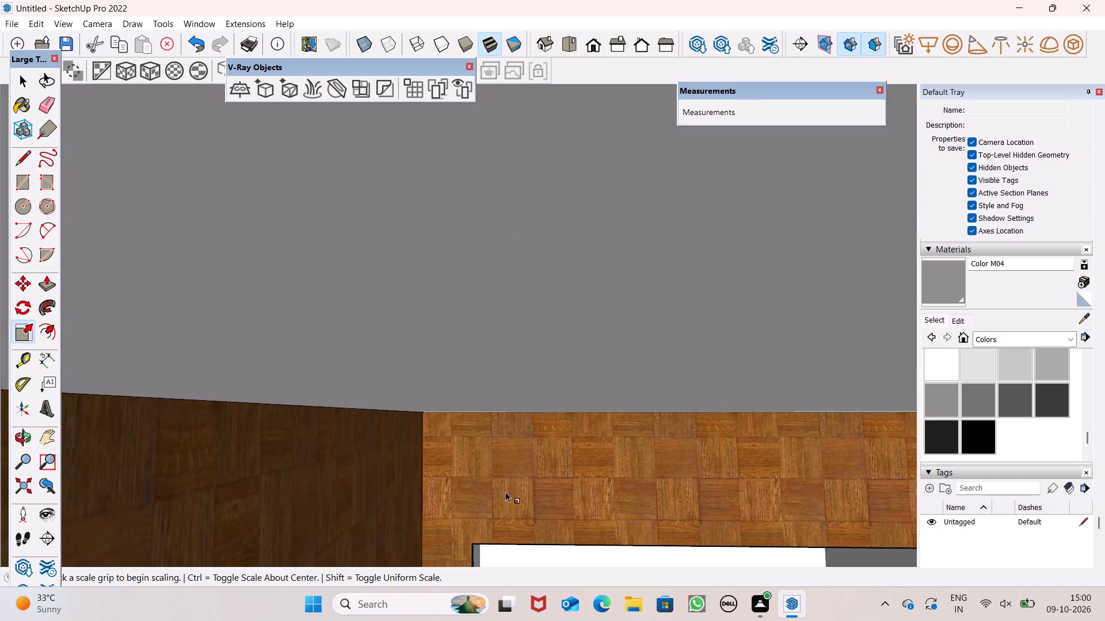
left_click(43, 443)
left_click_drag(528, 519, 296, 261)
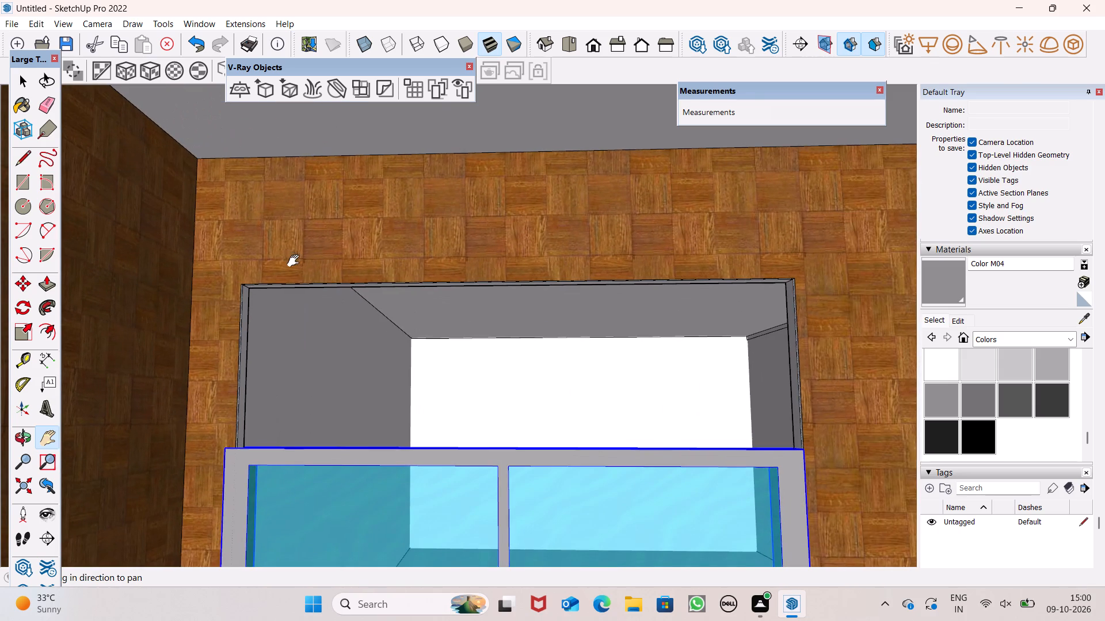
left_click_drag(296, 261, 297, 260)
left_click_drag(428, 485, 454, 522)
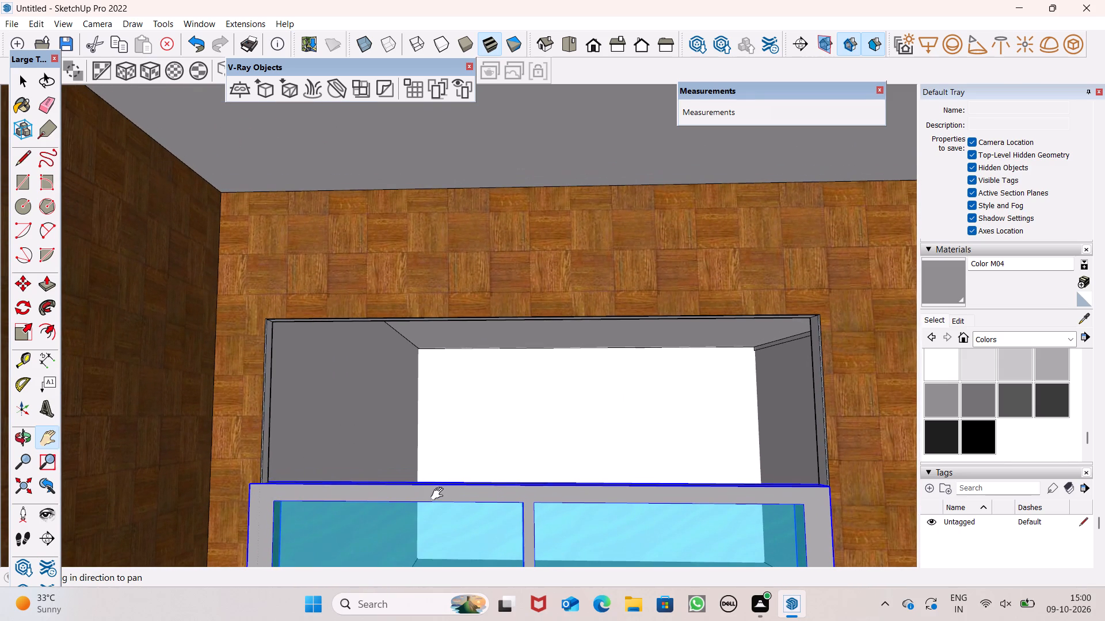
left_click_drag(556, 543, 550, 492)
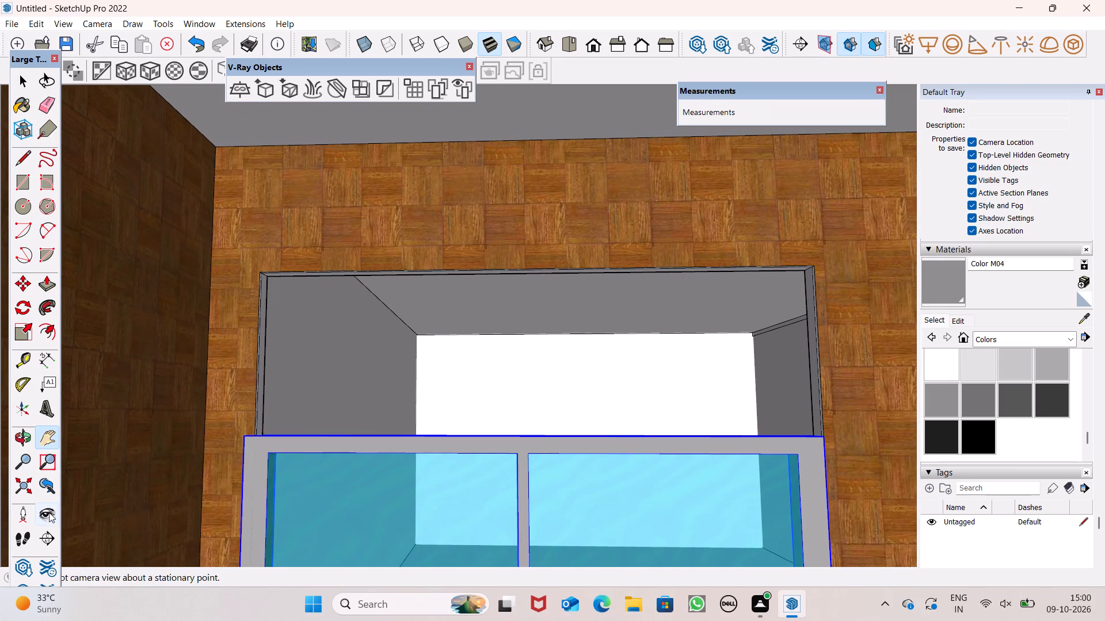
left_click(49, 512)
middle_click_drag(419, 462, 528, 576)
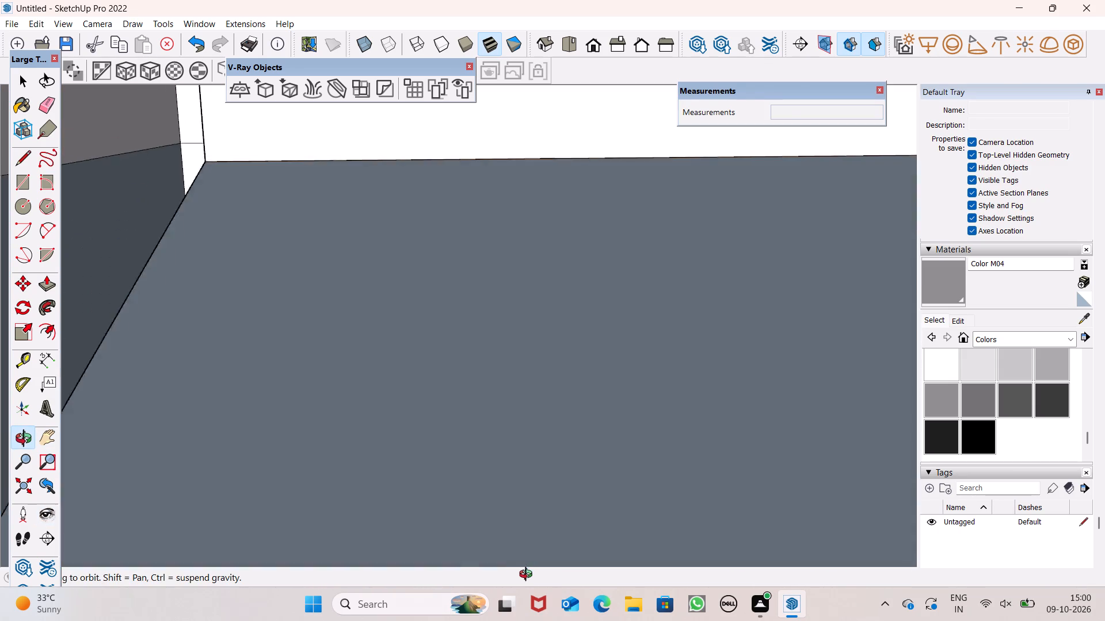
middle_click_drag(528, 576, 502, 535)
middle_click_drag(823, 541, 837, 526)
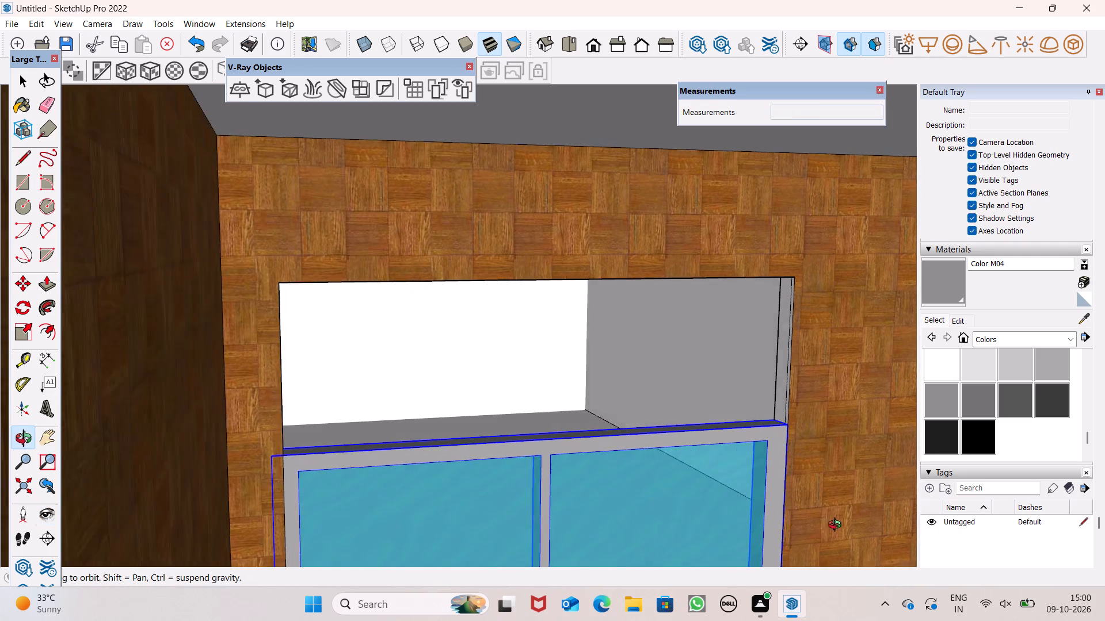
middle_click_drag(837, 526, 816, 528)
middle_click_drag(472, 495, 477, 526)
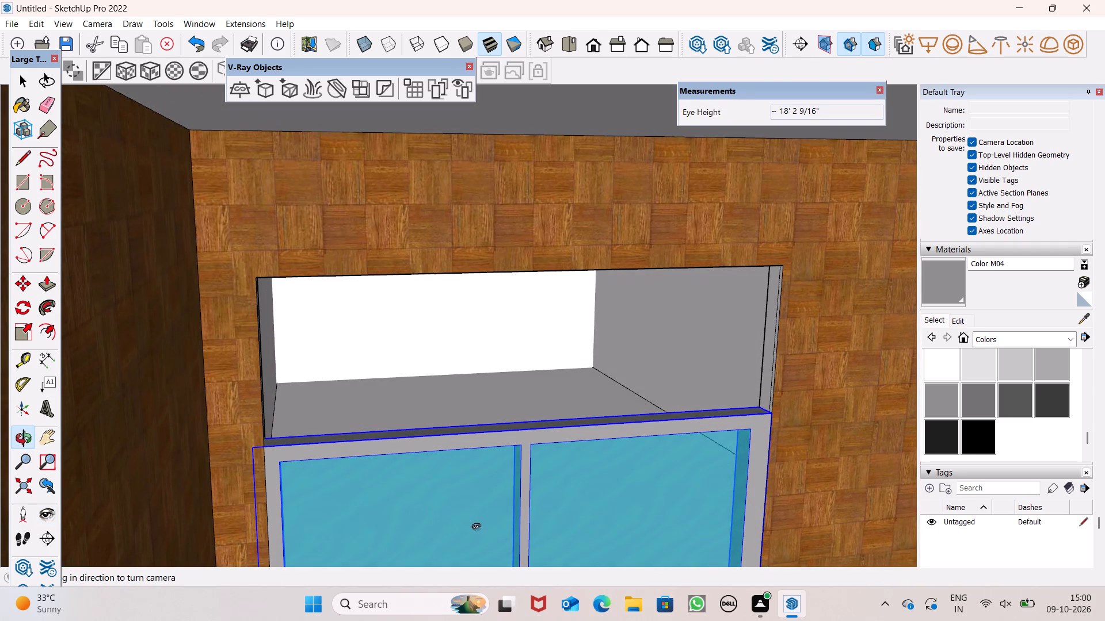
scroll(325, 455, "up", 3)
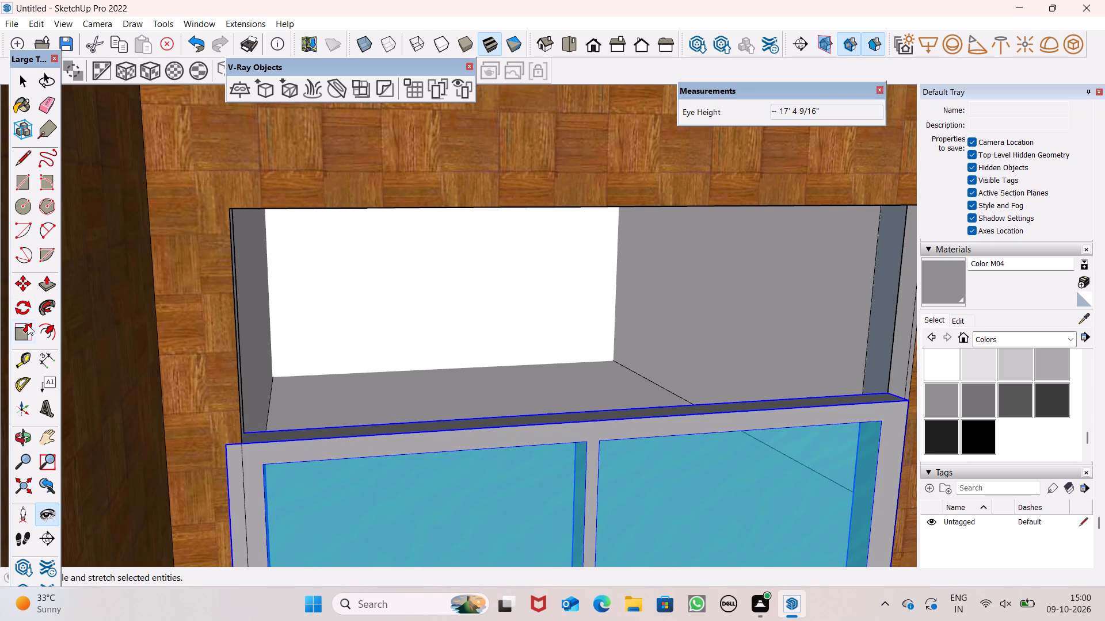
left_click(28, 325)
left_click_drag(222, 440, 247, 447)
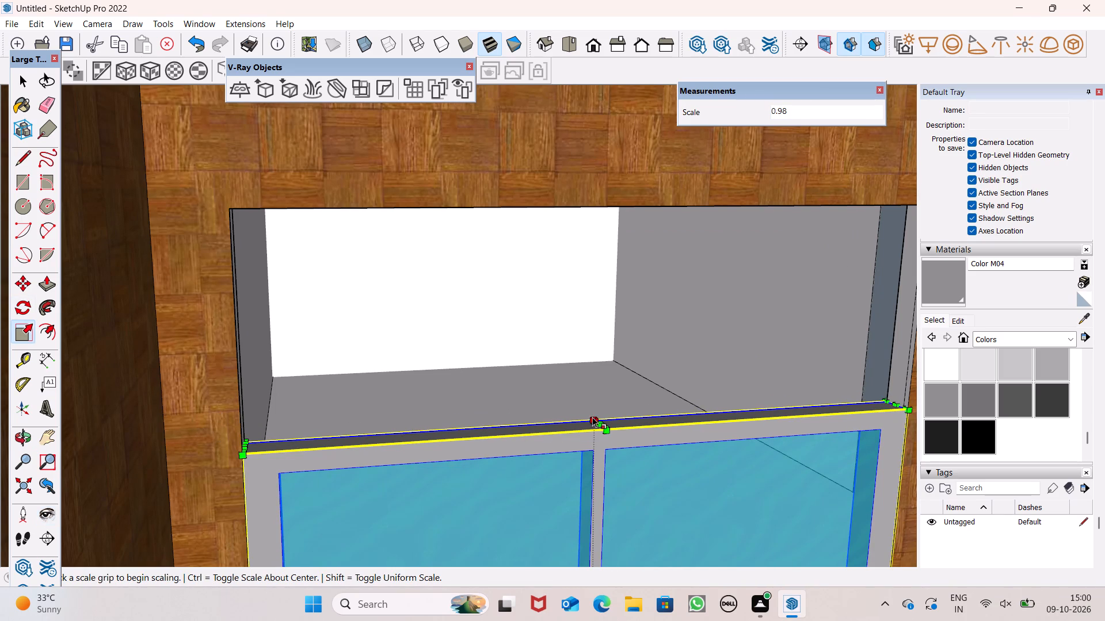
Stretch the window group upward by a blue-axis scale of about 1.44 to reach the top of the doorway opening.
left_click_drag(603, 420, 581, 260)
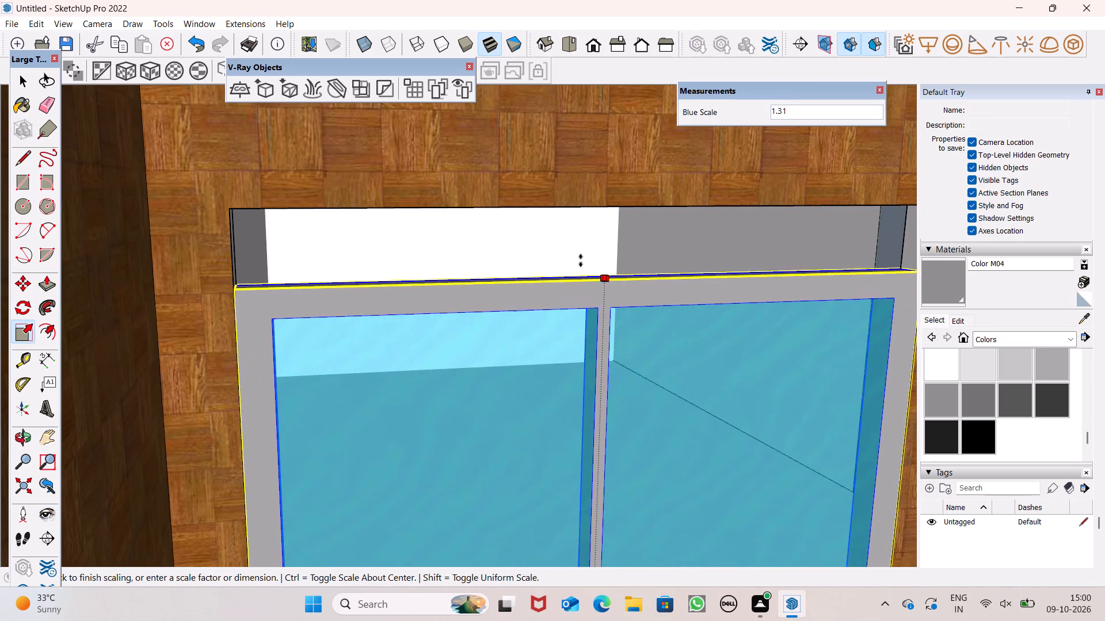
left_click_drag(581, 260, 571, 207)
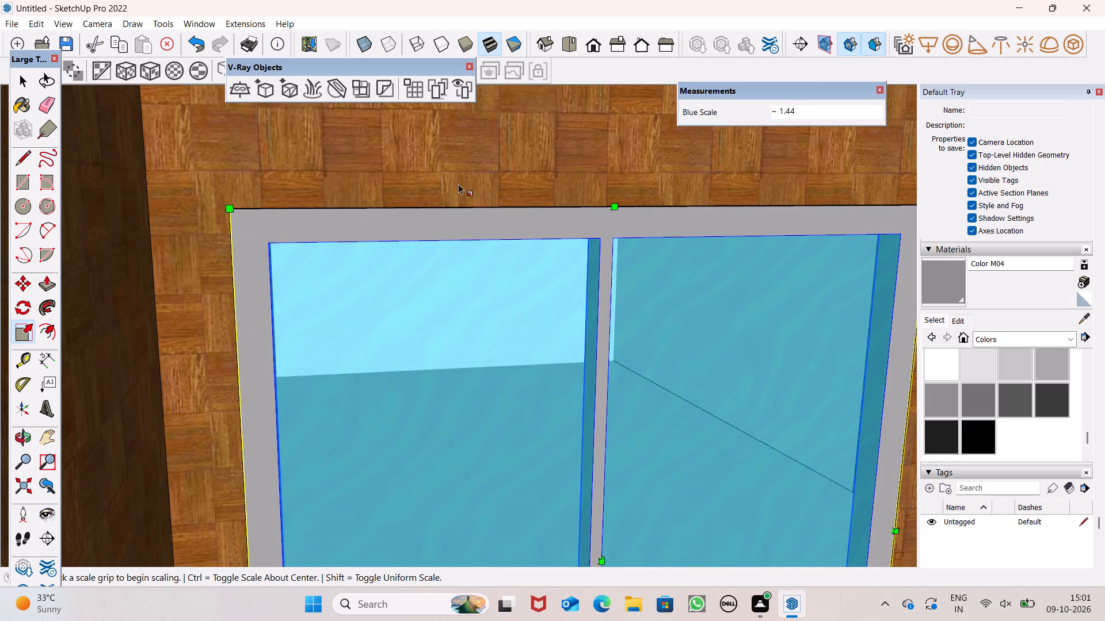
scroll(449, 198, "down", 4)
scroll(402, 183, "down", 10)
scroll(468, 221, "down", 2)
scroll(511, 269, "down", 1)
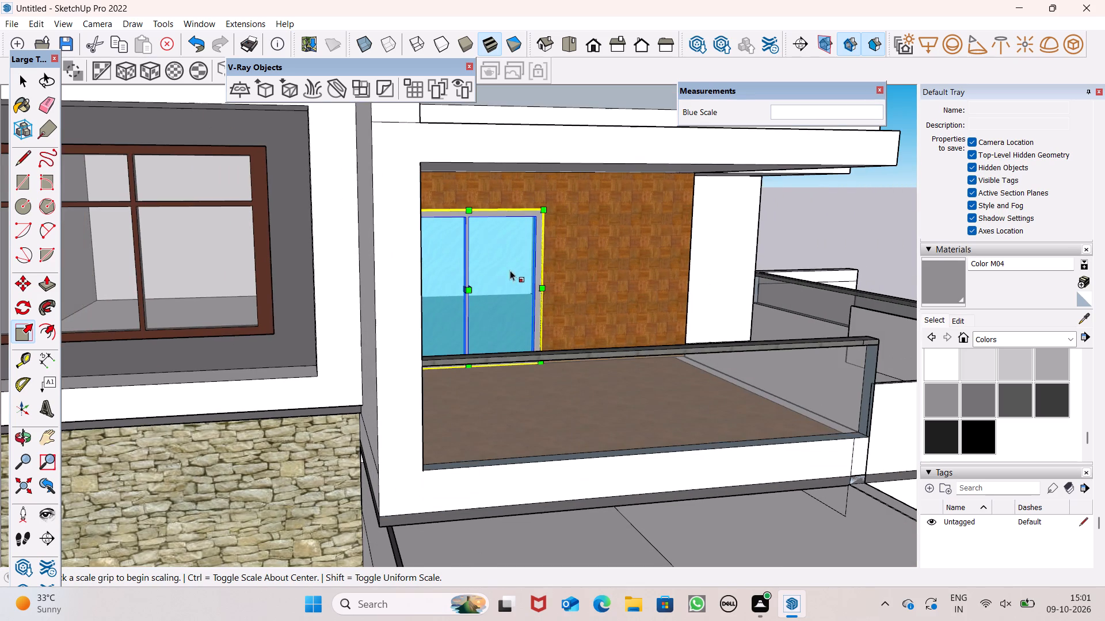
middle_click_drag(496, 377, 400, 396)
key("space")
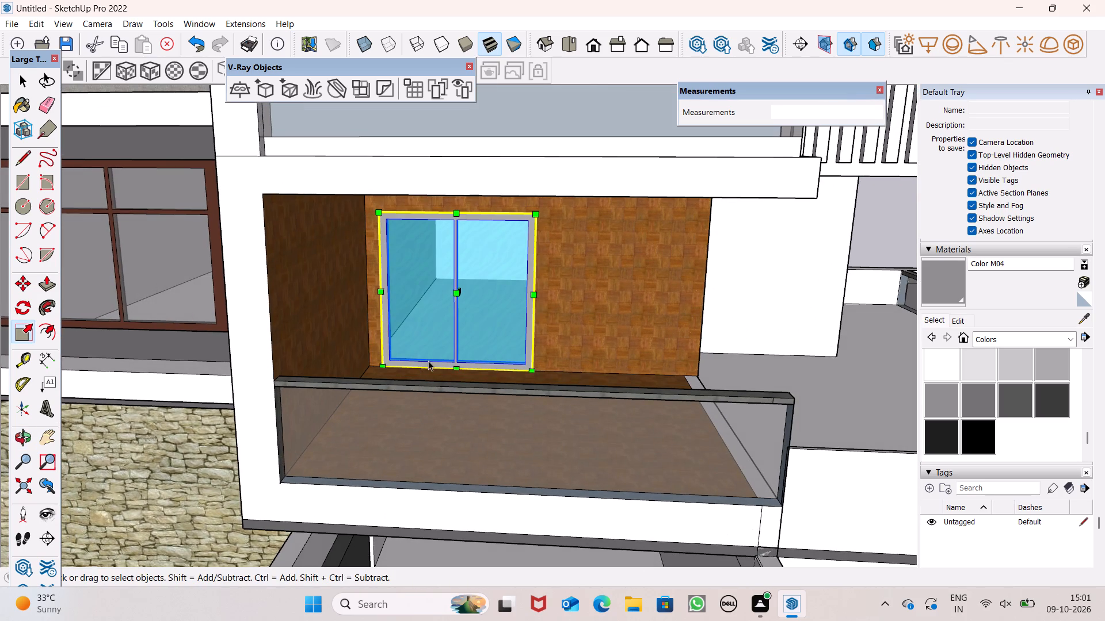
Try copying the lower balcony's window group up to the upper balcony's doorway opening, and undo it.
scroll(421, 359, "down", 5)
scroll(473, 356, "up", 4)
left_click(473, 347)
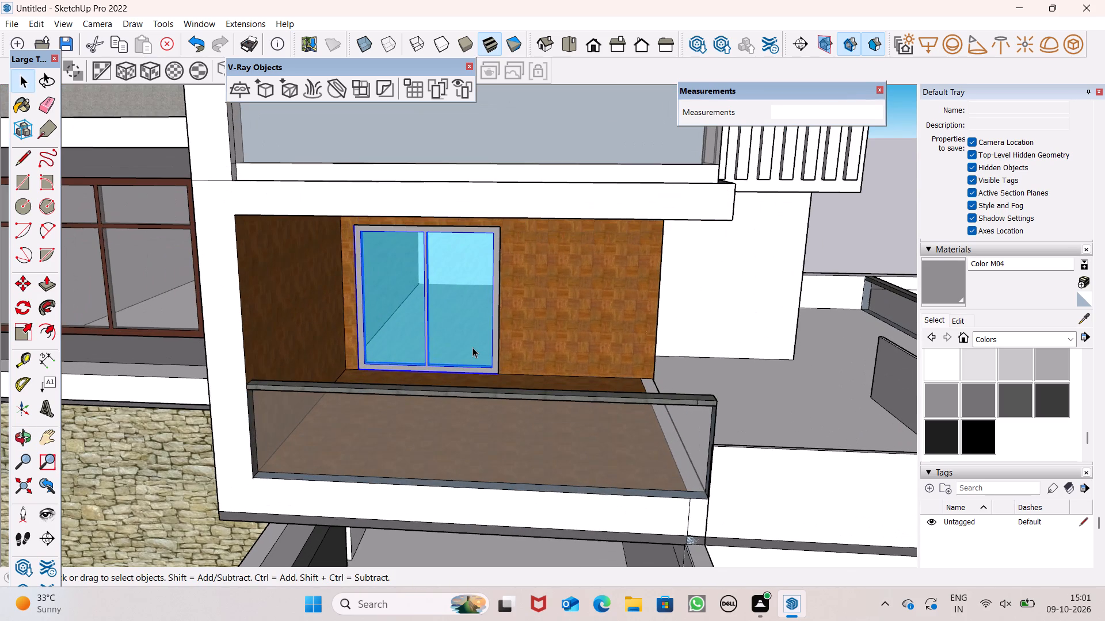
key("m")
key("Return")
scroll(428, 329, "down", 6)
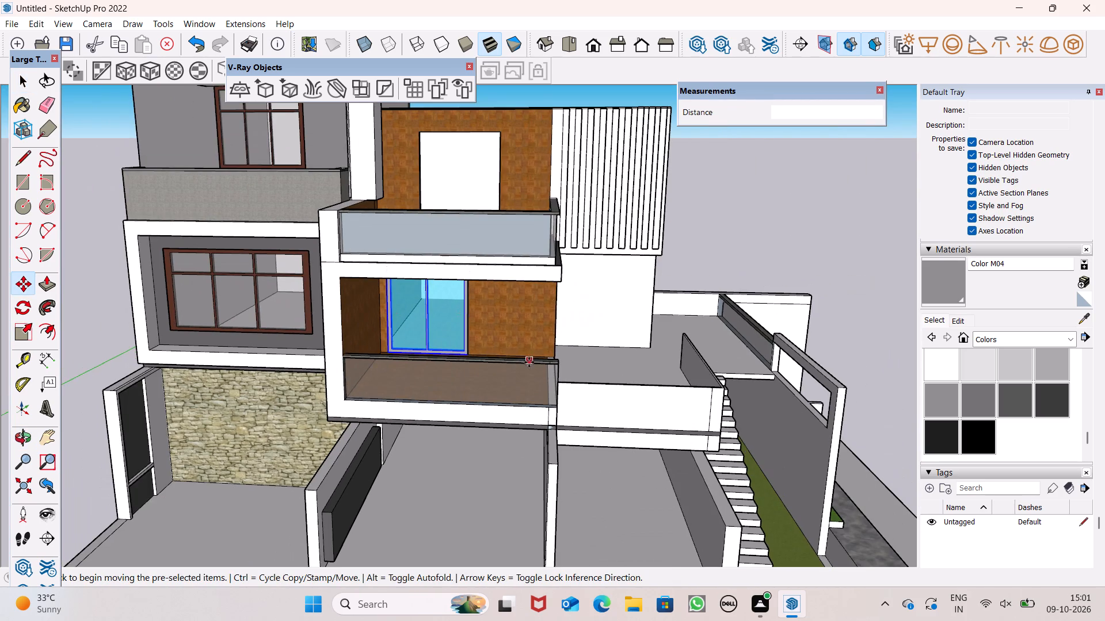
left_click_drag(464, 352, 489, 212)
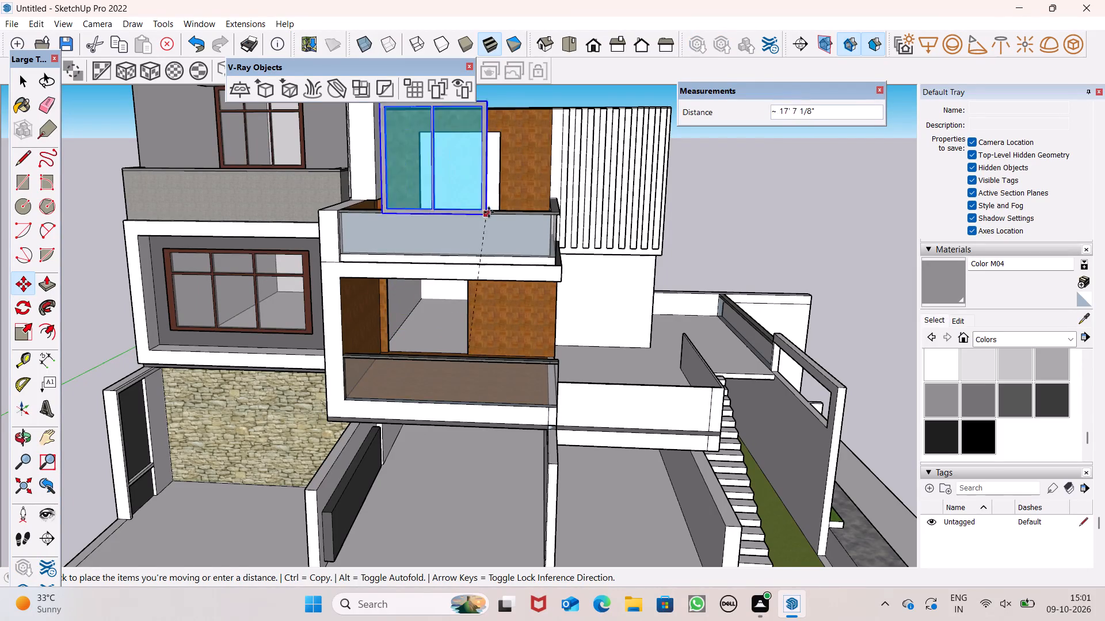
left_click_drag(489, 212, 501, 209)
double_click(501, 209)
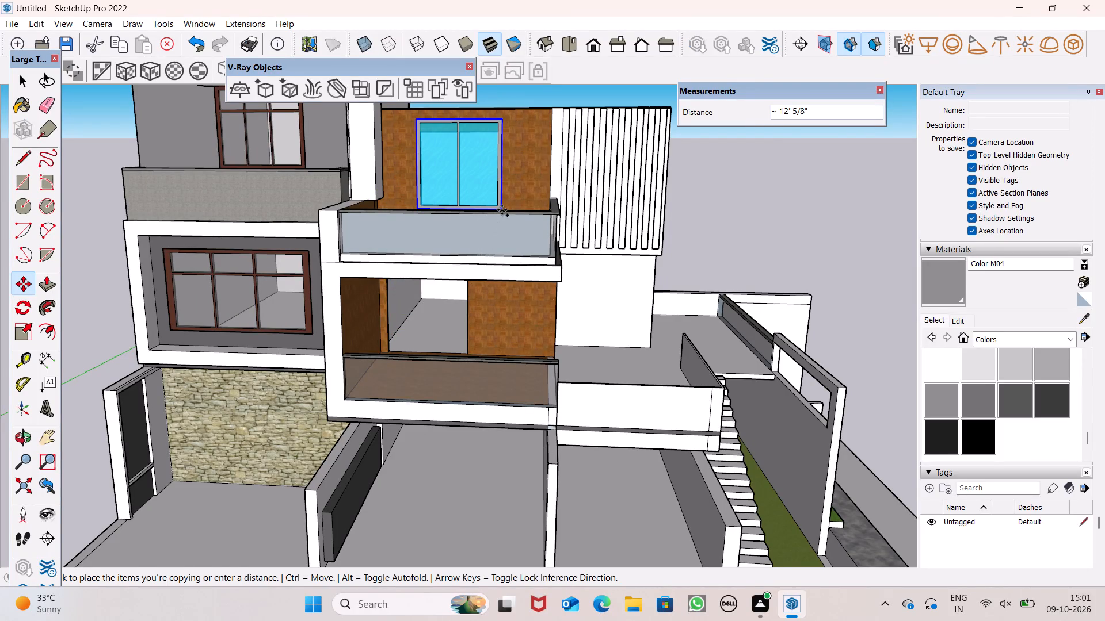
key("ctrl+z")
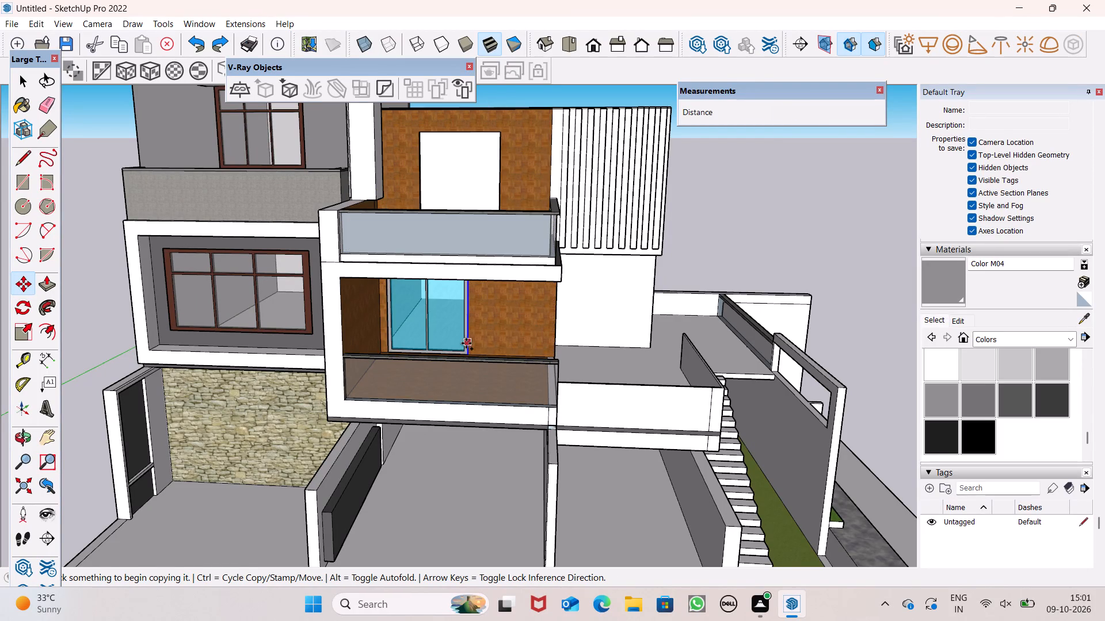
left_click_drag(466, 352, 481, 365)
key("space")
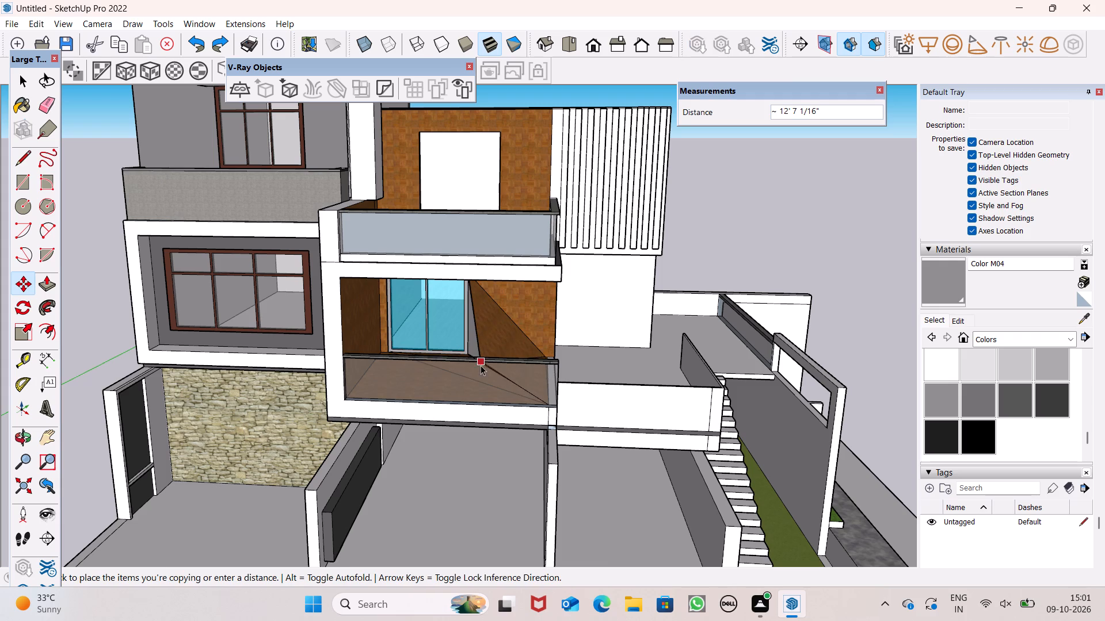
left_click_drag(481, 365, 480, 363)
Copy the lower balcony's window group up to the upper balcony, placing it at the railing.
left_click(426, 336)
key("m")
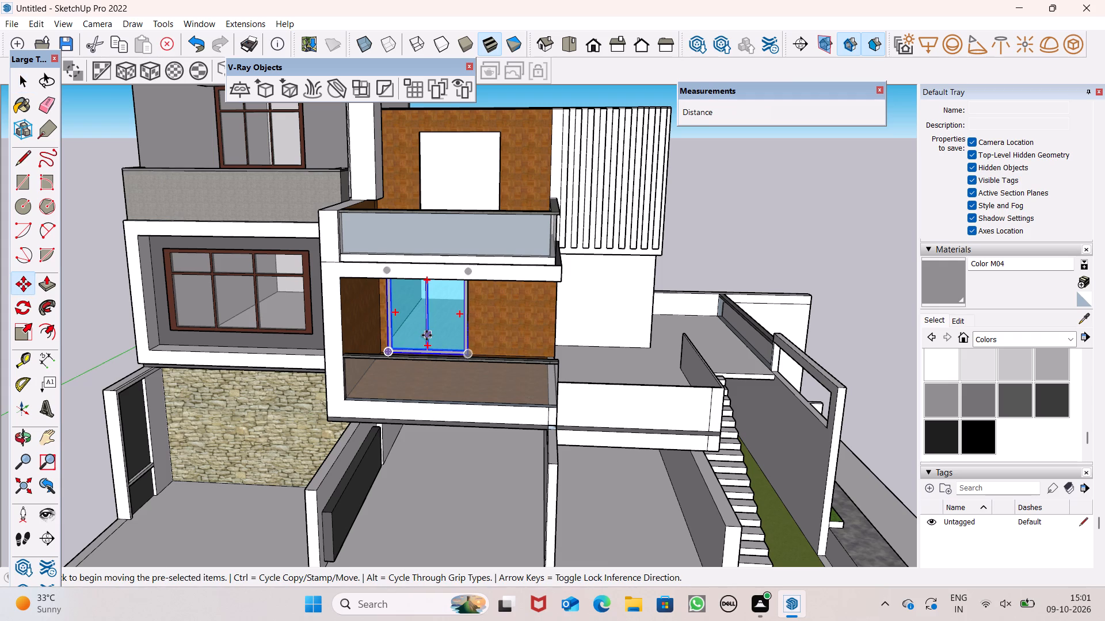
key("Return")
left_click_drag(470, 357, 479, 359)
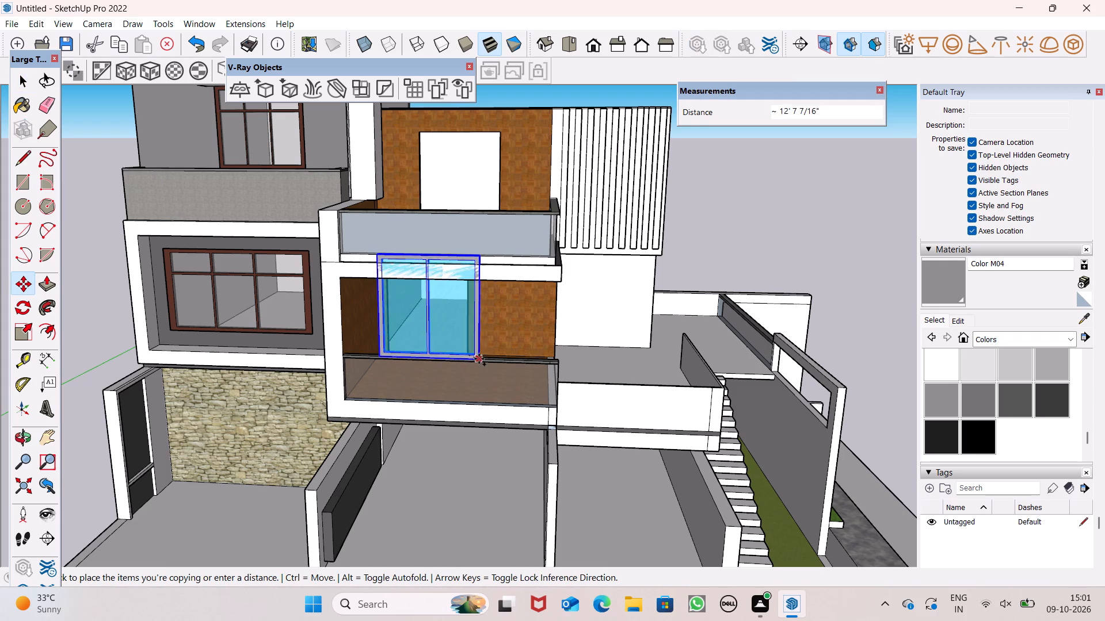
left_click_drag(479, 359, 501, 207)
Move the copied window group back about 11' 6 7/8" to the bottom right corner of the upper doorway opening.
scroll(490, 179, "up", 6)
middle_click_drag(523, 232, 470, 325)
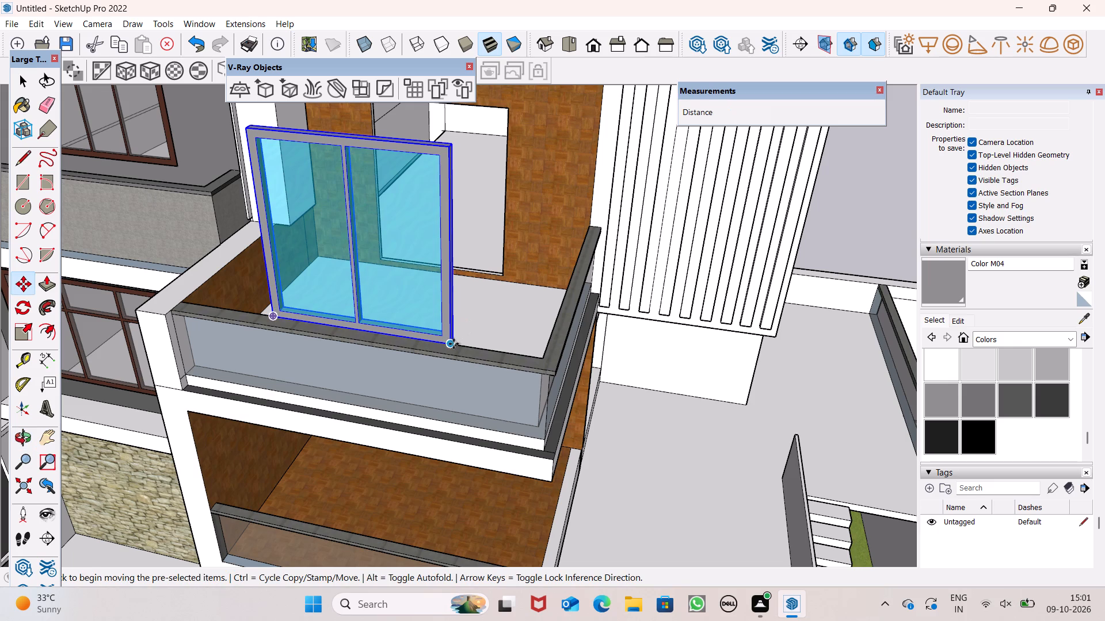
left_click_drag(453, 343, 502, 271)
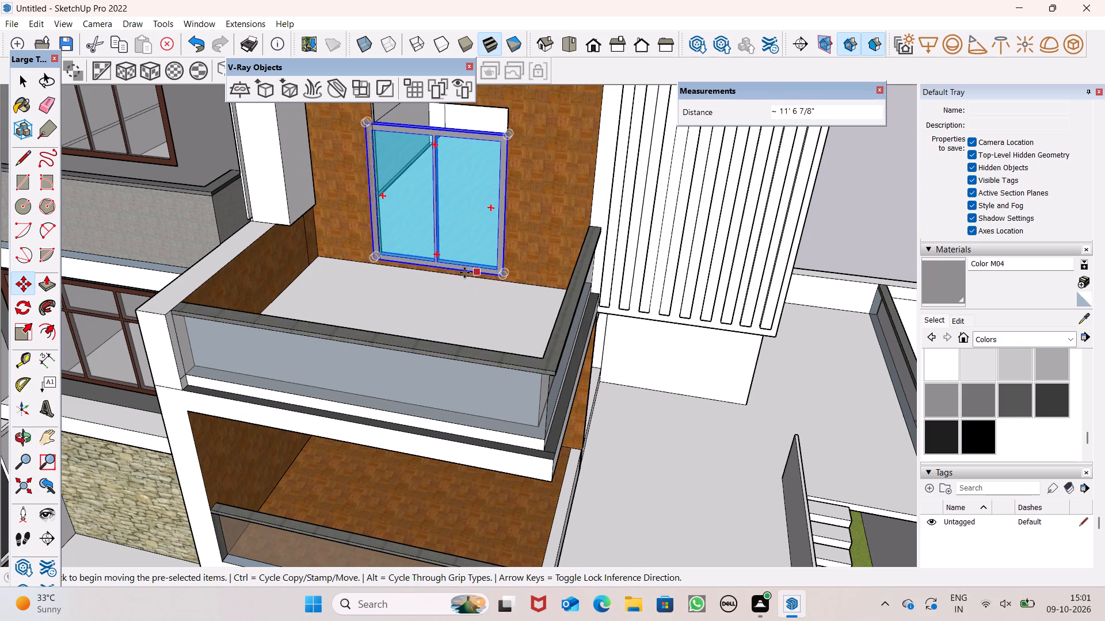
Scale the copied window group uniformly by about 0.93 from its top corner to match the upper doorway opening's width.
scroll(435, 267, "up", 5)
scroll(494, 282, "up", 7)
middle_click_drag(555, 294, 473, 248)
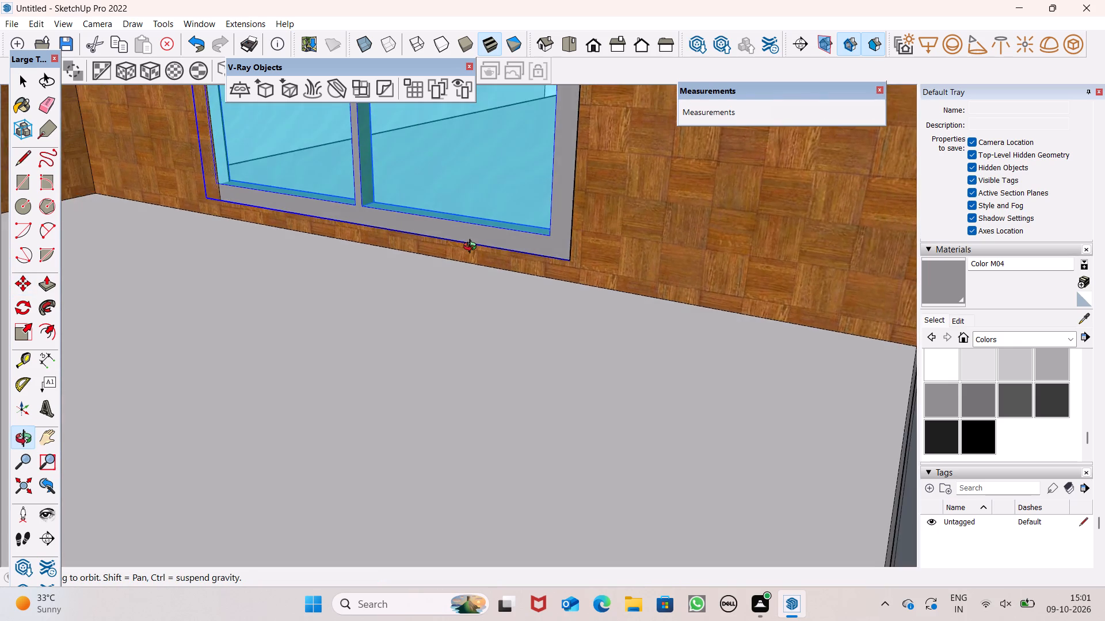
middle_click_drag(473, 248, 620, 285)
scroll(620, 357, "down", 12)
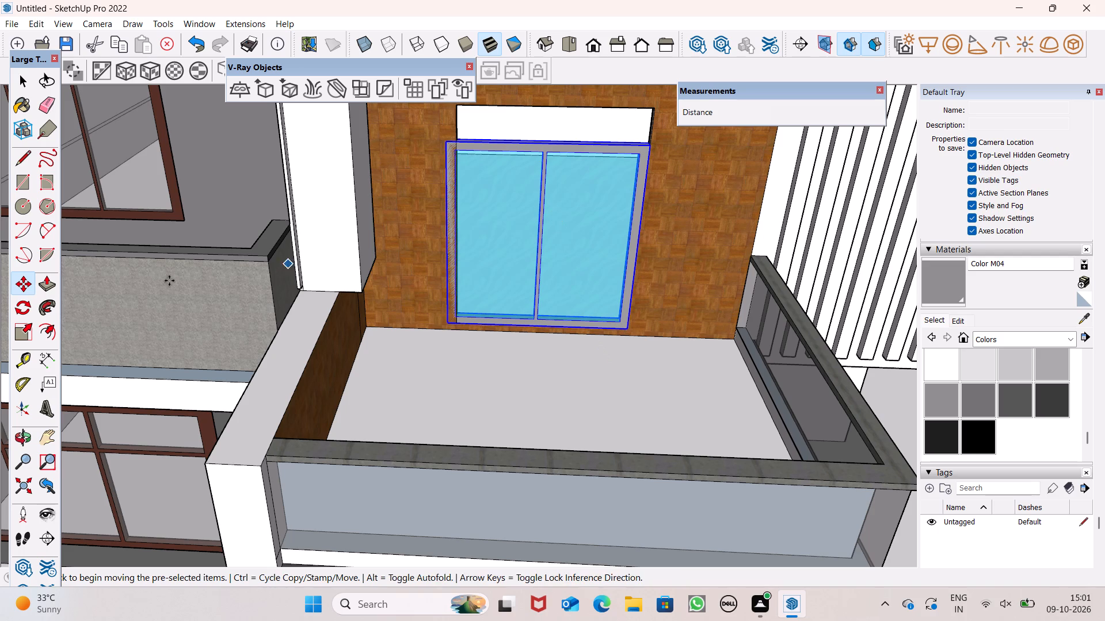
left_click(21, 329)
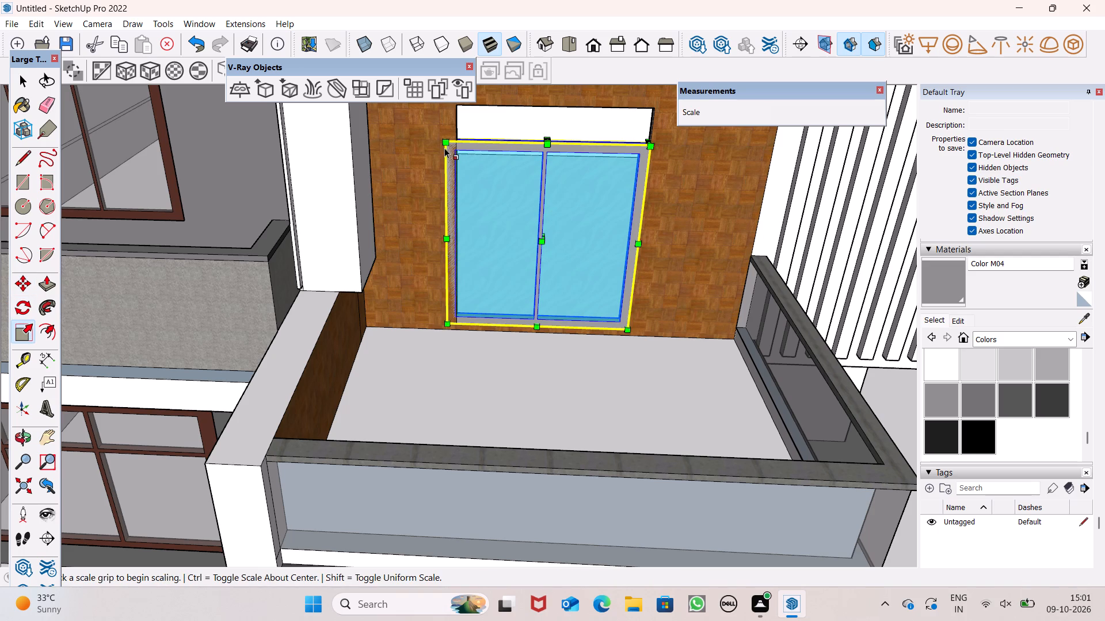
left_click_drag(444, 145, 461, 156)
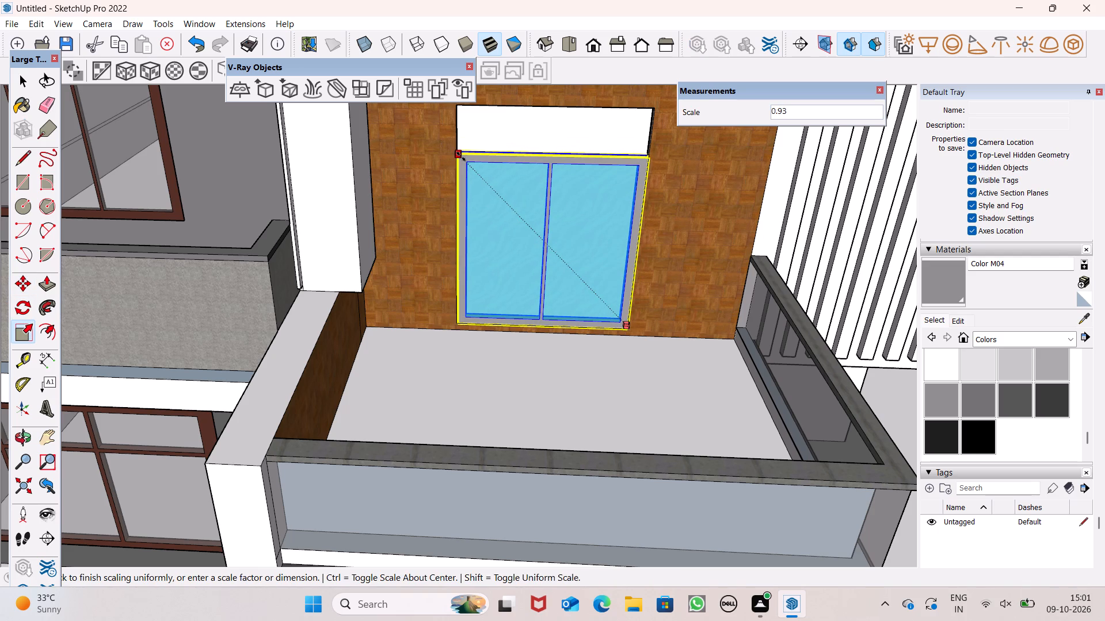
left_click_drag(461, 156, 461, 153)
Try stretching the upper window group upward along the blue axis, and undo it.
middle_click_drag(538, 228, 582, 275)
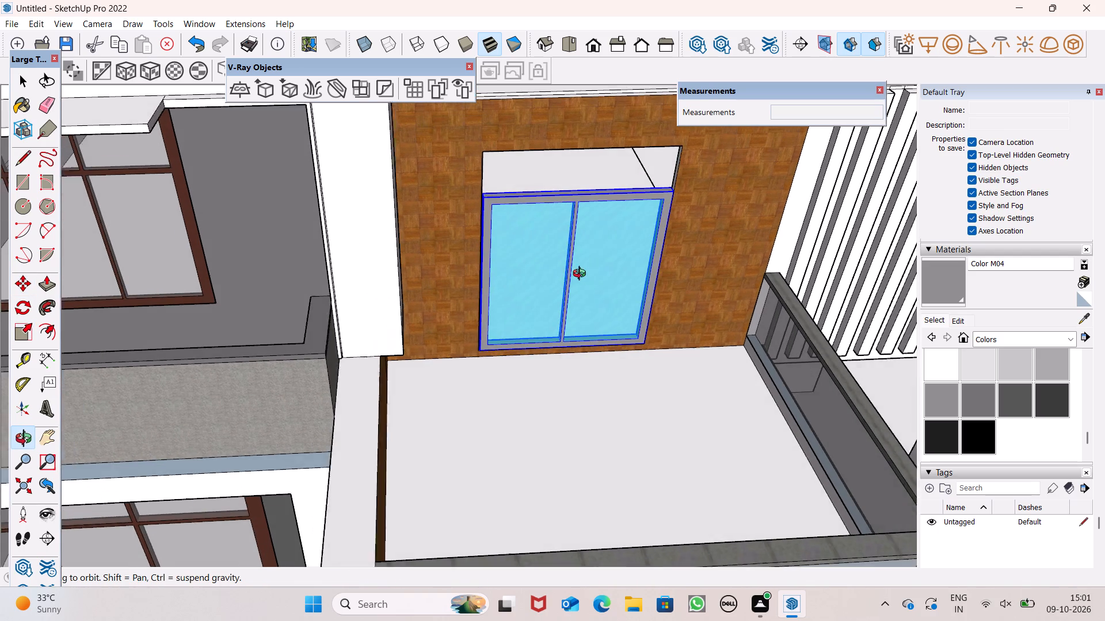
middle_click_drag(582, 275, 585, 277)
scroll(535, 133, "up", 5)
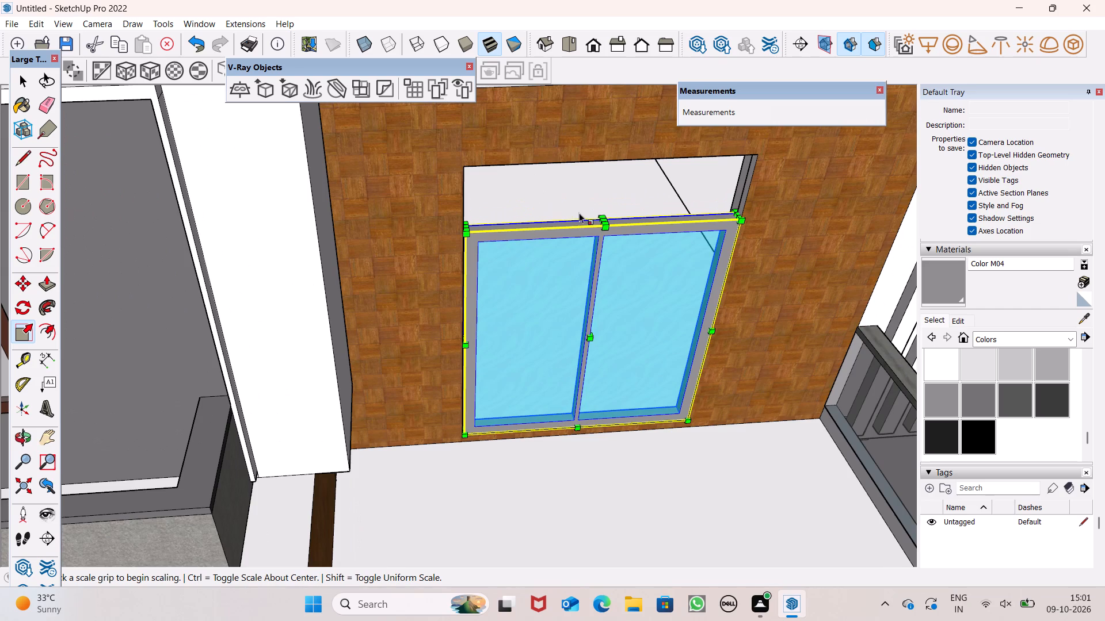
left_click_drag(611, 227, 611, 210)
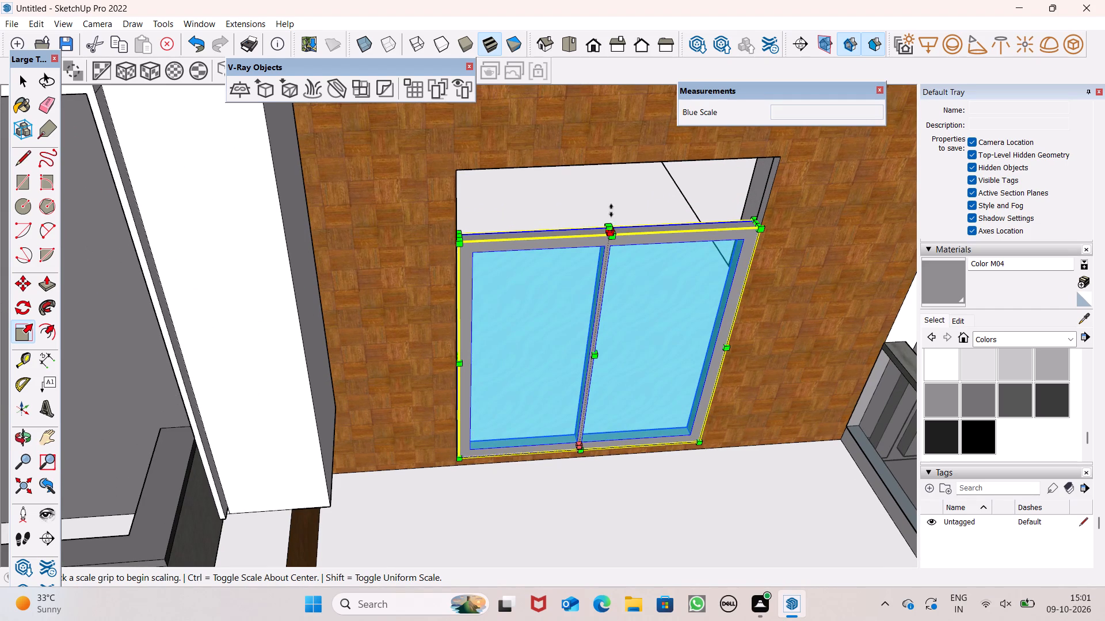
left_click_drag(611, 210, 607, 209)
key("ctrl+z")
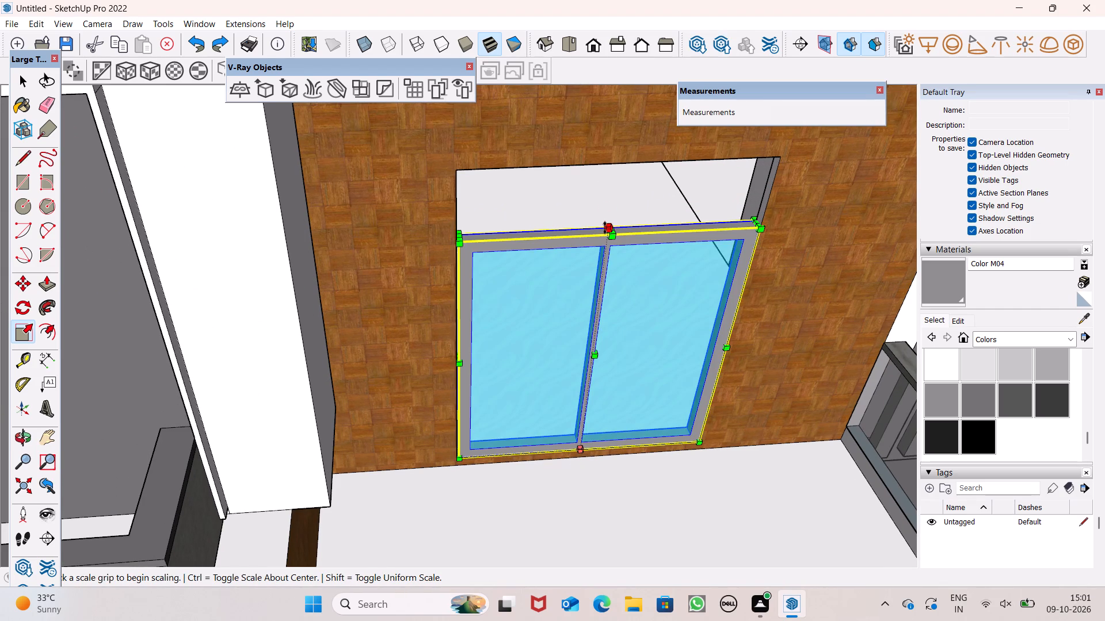
Stretch the upper window group upward by a blue-axis scale of about 1.25 to reach the top of the doorway opening.
scroll(601, 227, "up", 4)
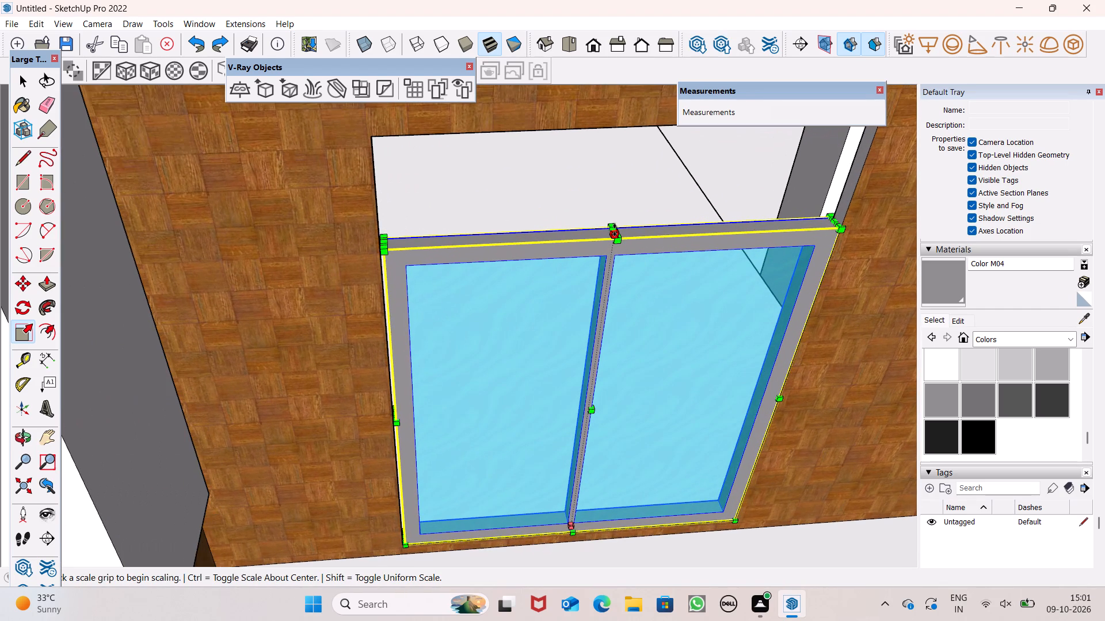
left_click_drag(615, 230, 570, 133)
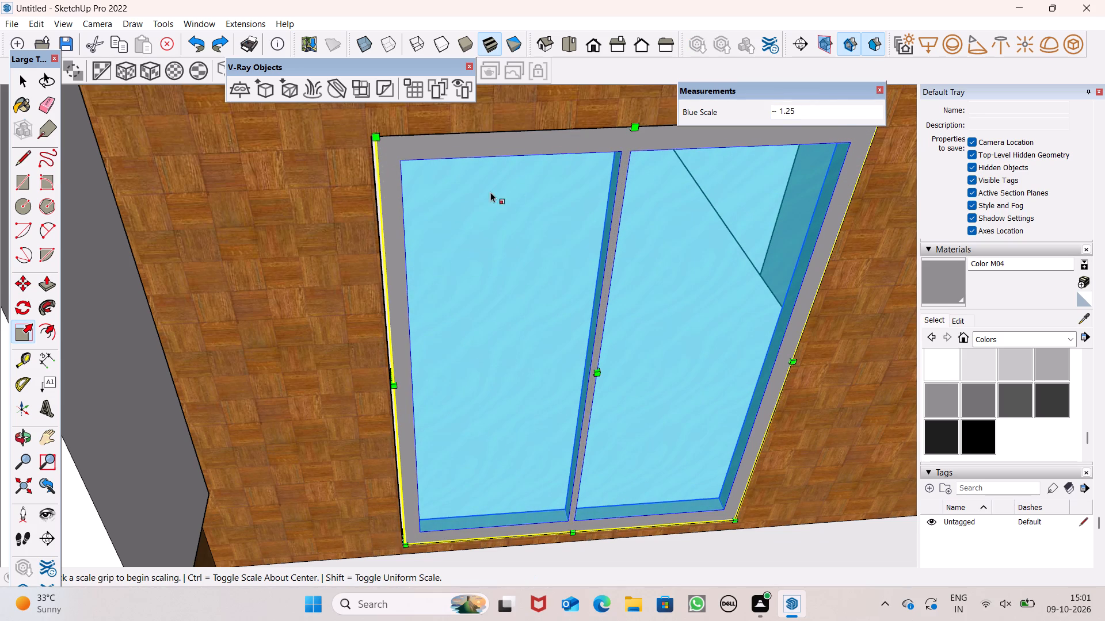
Widen the upper window group by a red-axis scale of 1.01 to close the gap at the opening's left side, and deselect it.
scroll(474, 201, "down", 7)
middle_click_drag(496, 244, 515, 191)
scroll(442, 244, "up", 7)
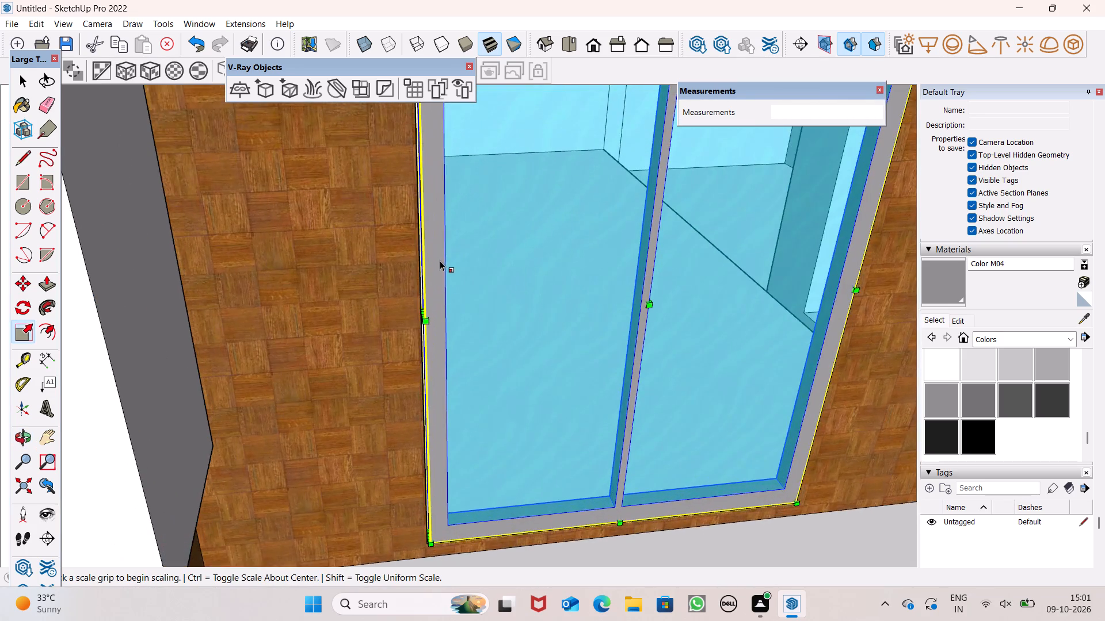
scroll(435, 314, "up", 14)
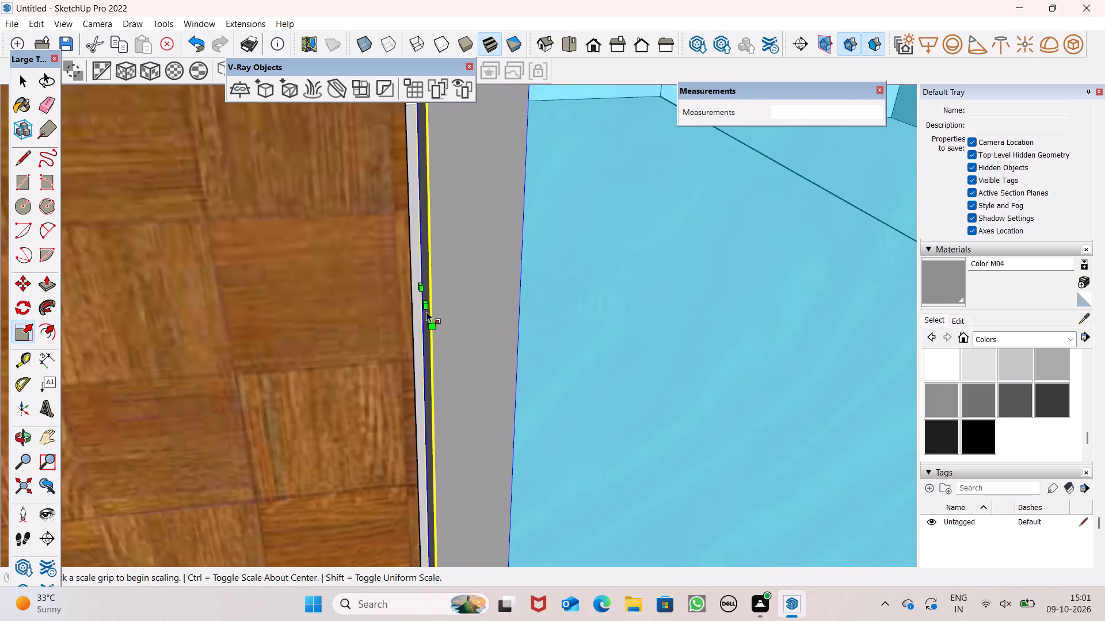
left_click_drag(428, 309, 406, 312)
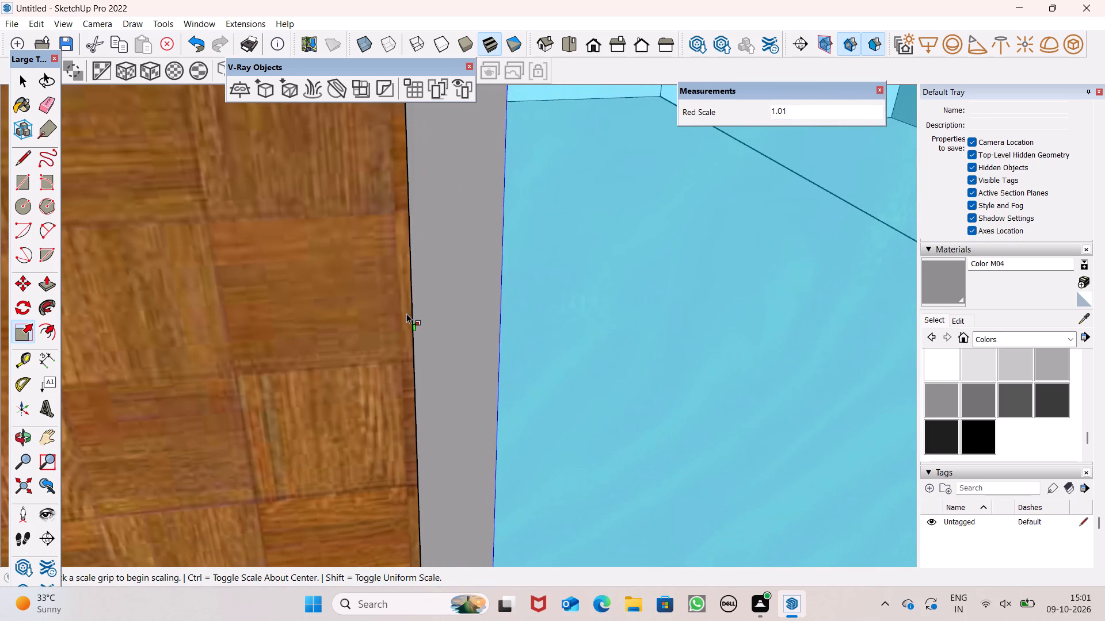
scroll(435, 329, "down", 3)
key("space")
scroll(460, 368, "down", 9)
scroll(314, 319, "down", 2)
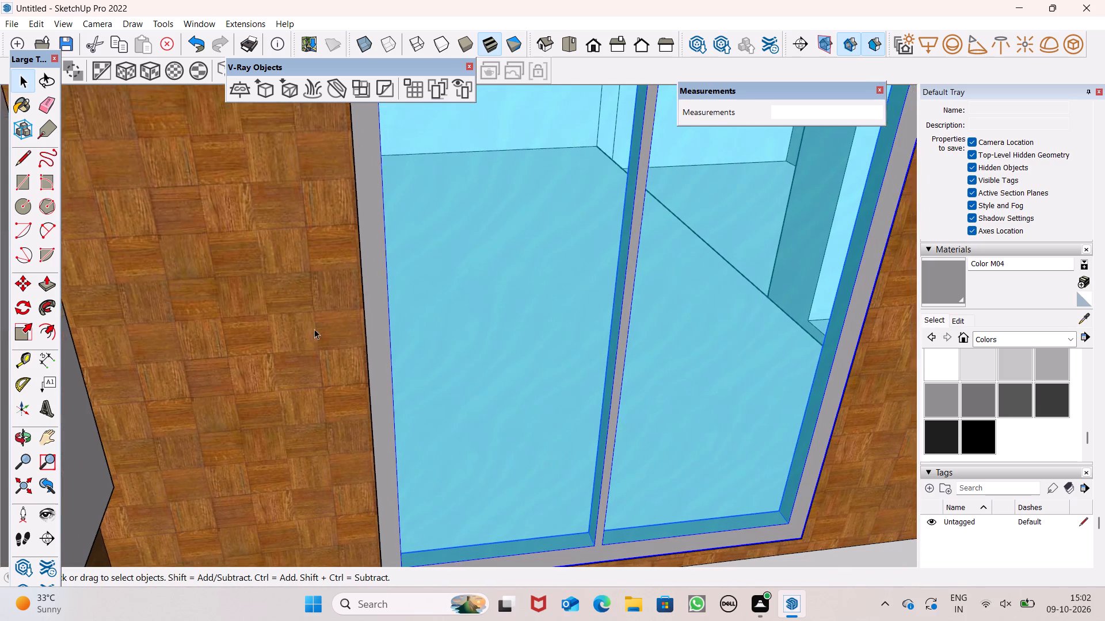
scroll(314, 324, "up", 1)
scroll(314, 329, "down", 2)
scroll(616, 466, "down", 3)
scroll(482, 419, "down", 2)
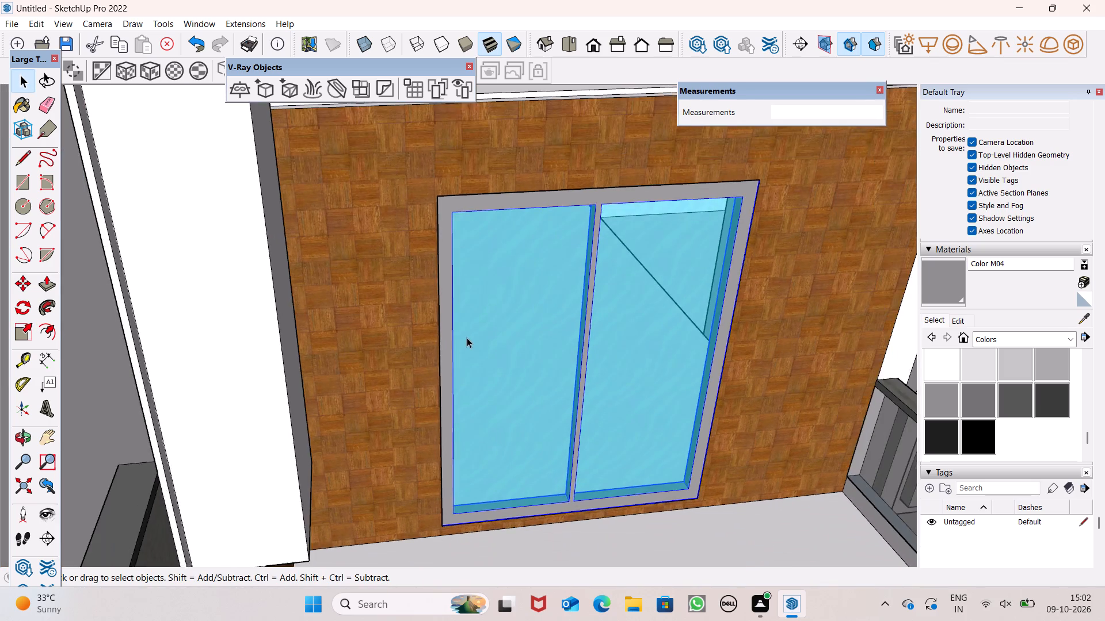
scroll(467, 338, "down", 7)
scroll(502, 353, "down", 14)
left_click(150, 316)
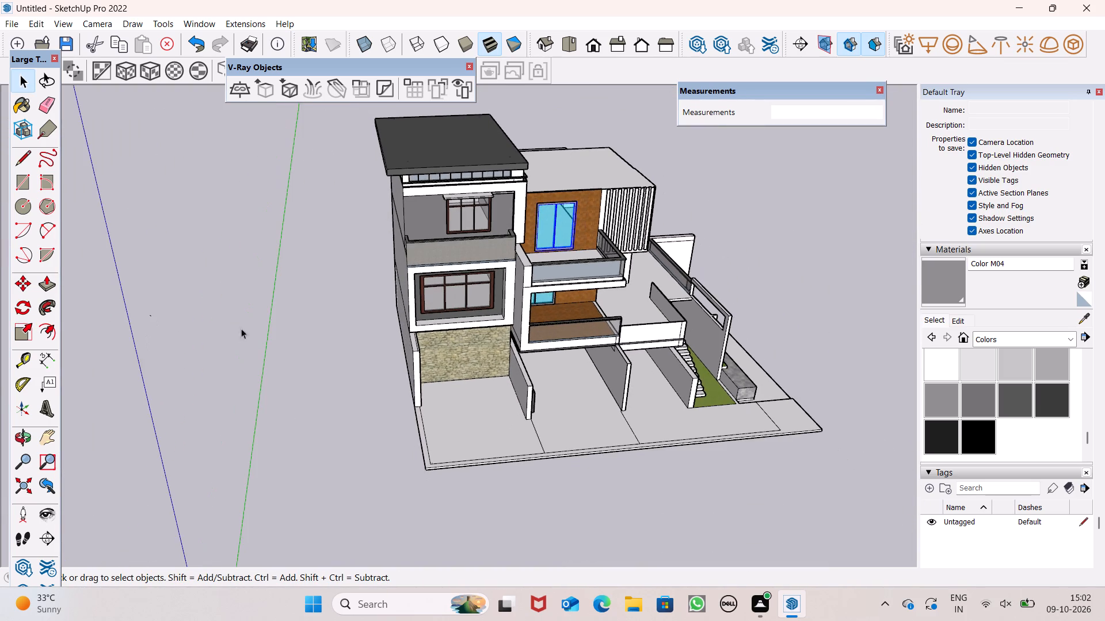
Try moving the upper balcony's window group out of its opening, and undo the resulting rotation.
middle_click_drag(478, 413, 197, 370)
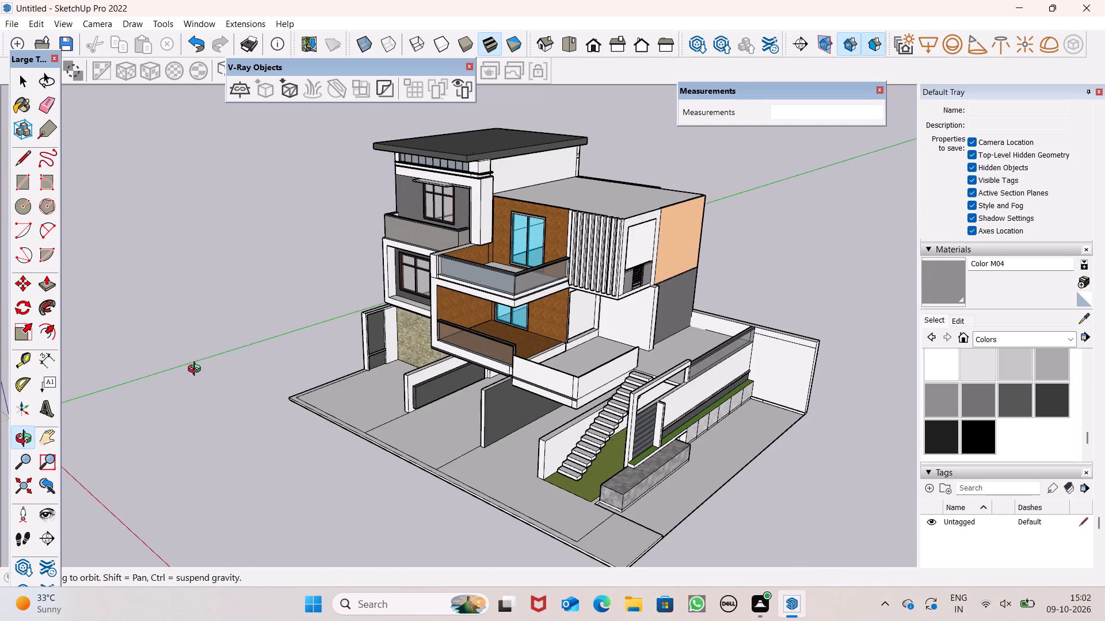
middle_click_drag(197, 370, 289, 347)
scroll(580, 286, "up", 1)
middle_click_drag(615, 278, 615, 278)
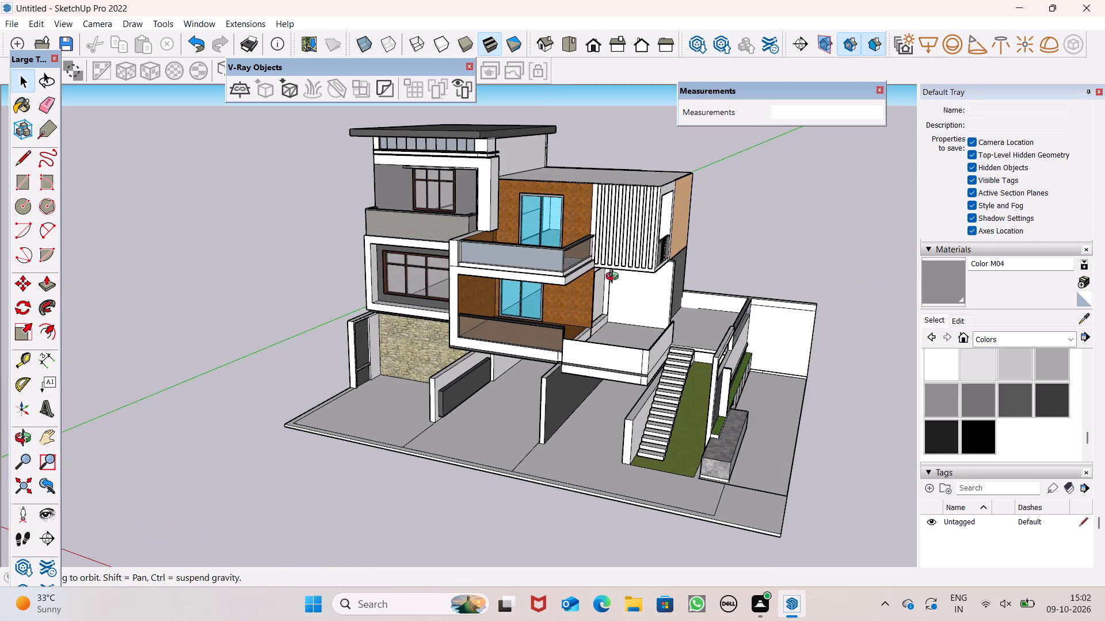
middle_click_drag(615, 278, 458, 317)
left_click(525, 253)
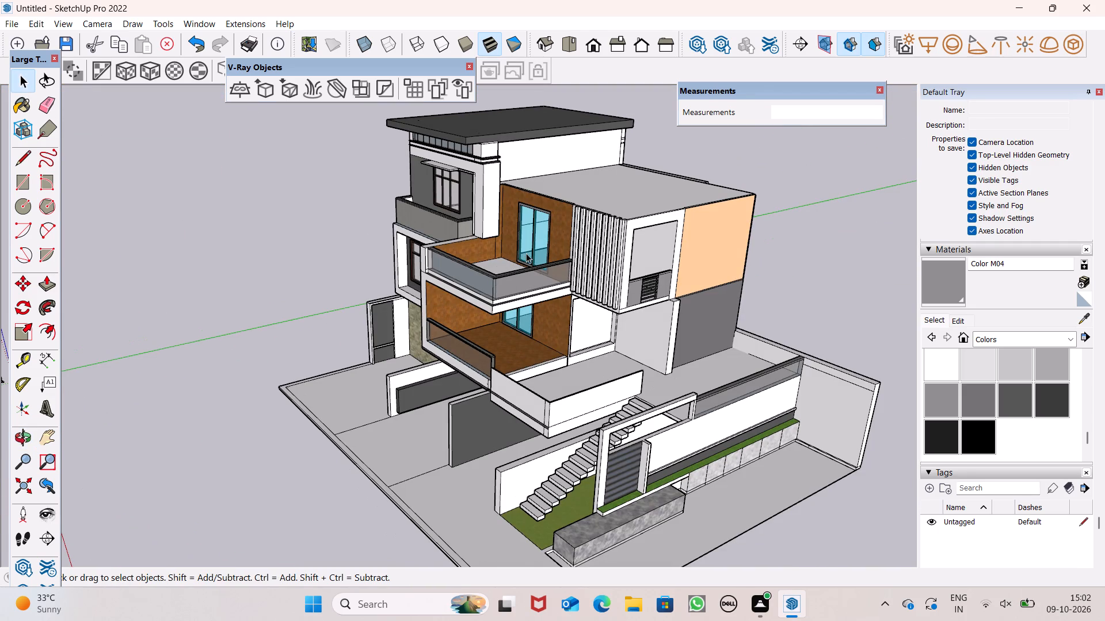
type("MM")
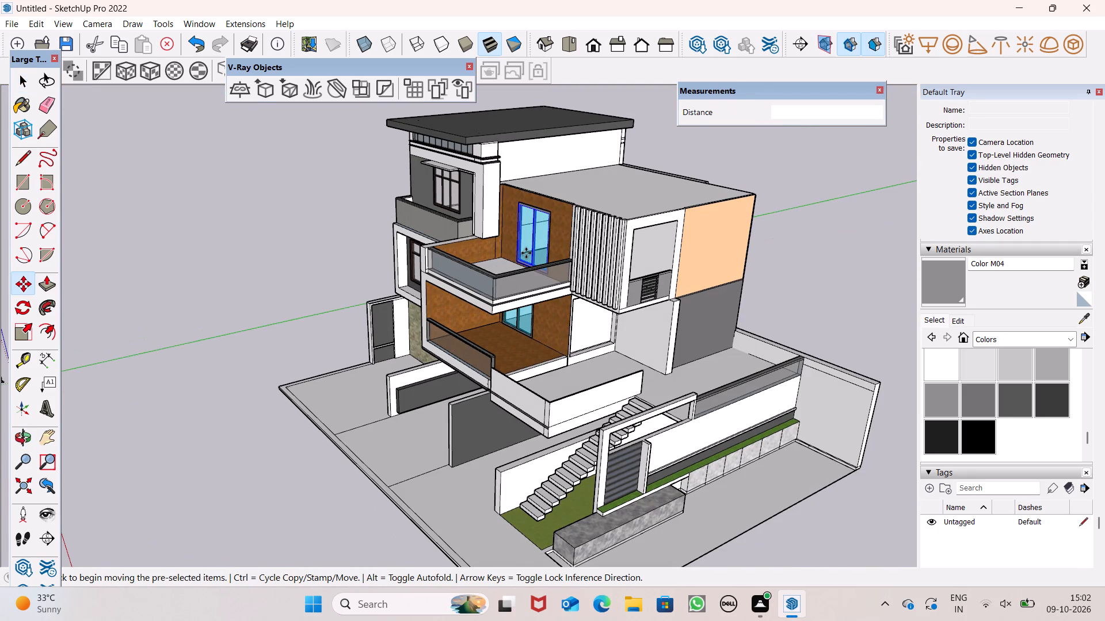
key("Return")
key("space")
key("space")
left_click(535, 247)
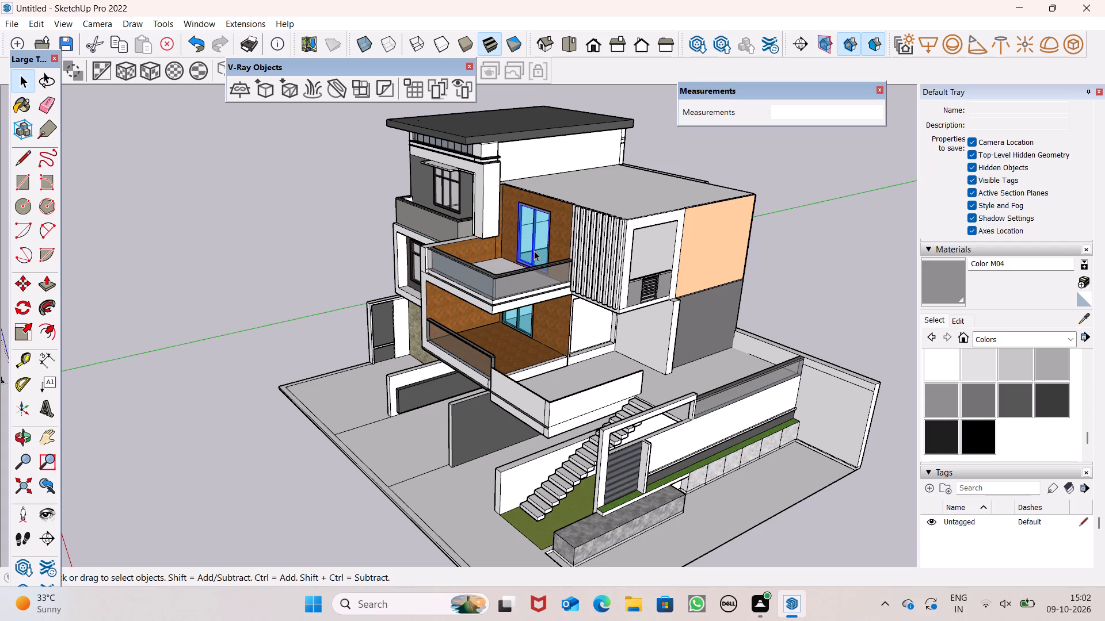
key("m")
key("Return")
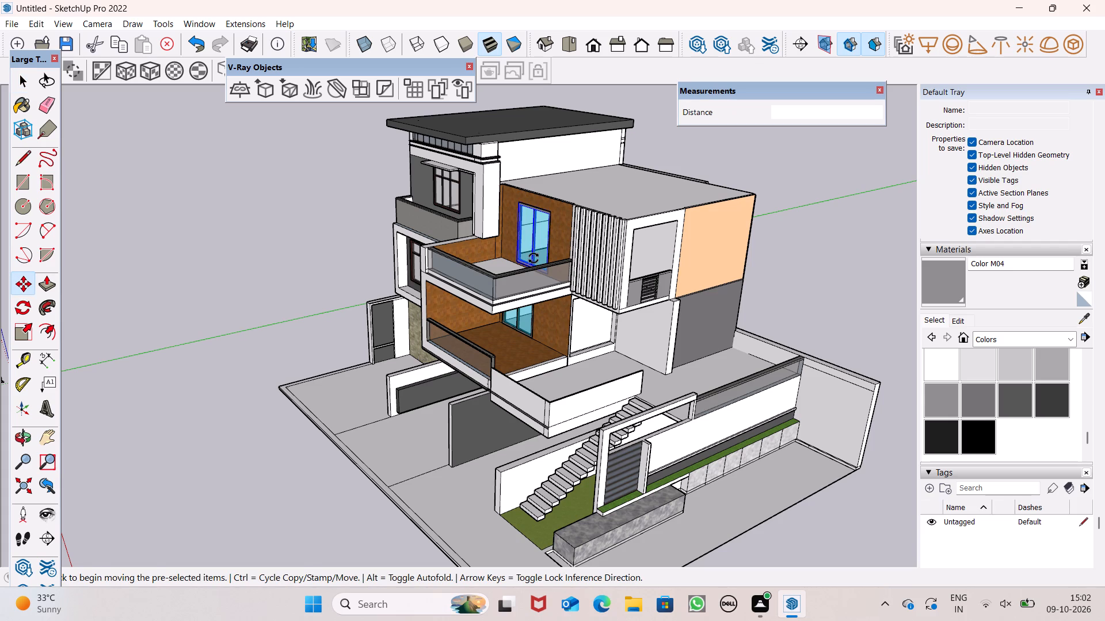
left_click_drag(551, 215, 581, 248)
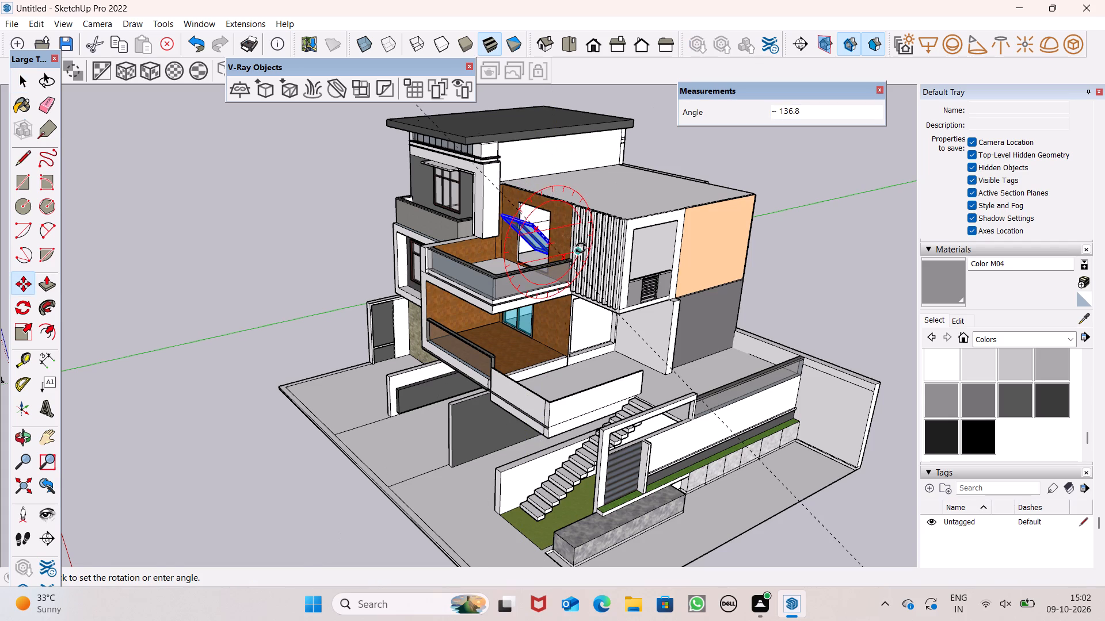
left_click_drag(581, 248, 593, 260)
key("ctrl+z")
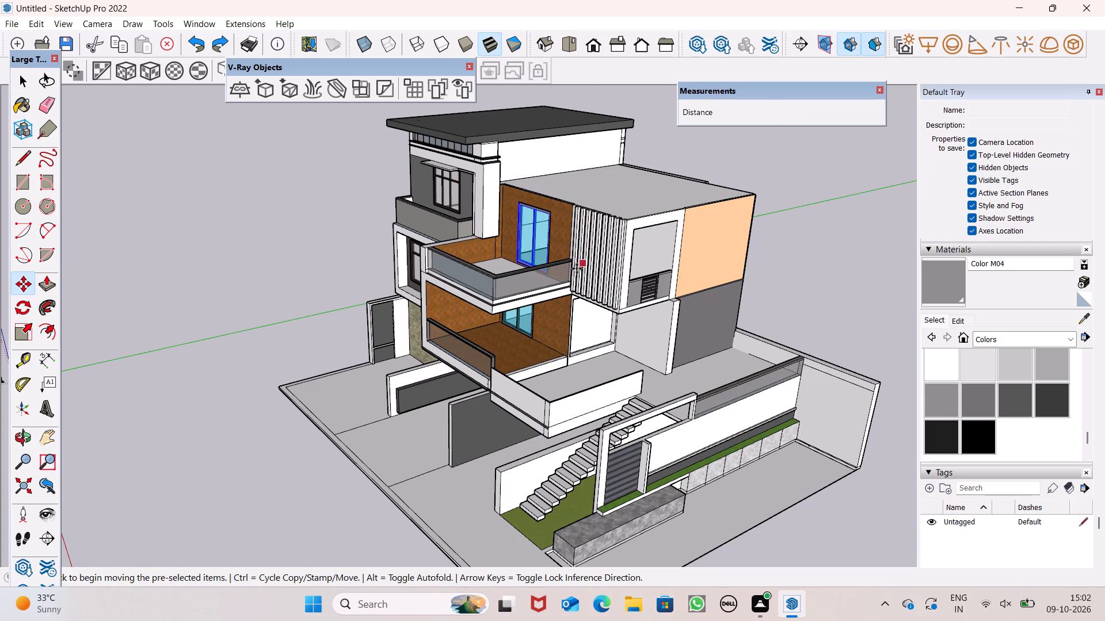
Copy the upper balcony's window group out of the doorway to the open space beyond the balcony's left end.
key("space")
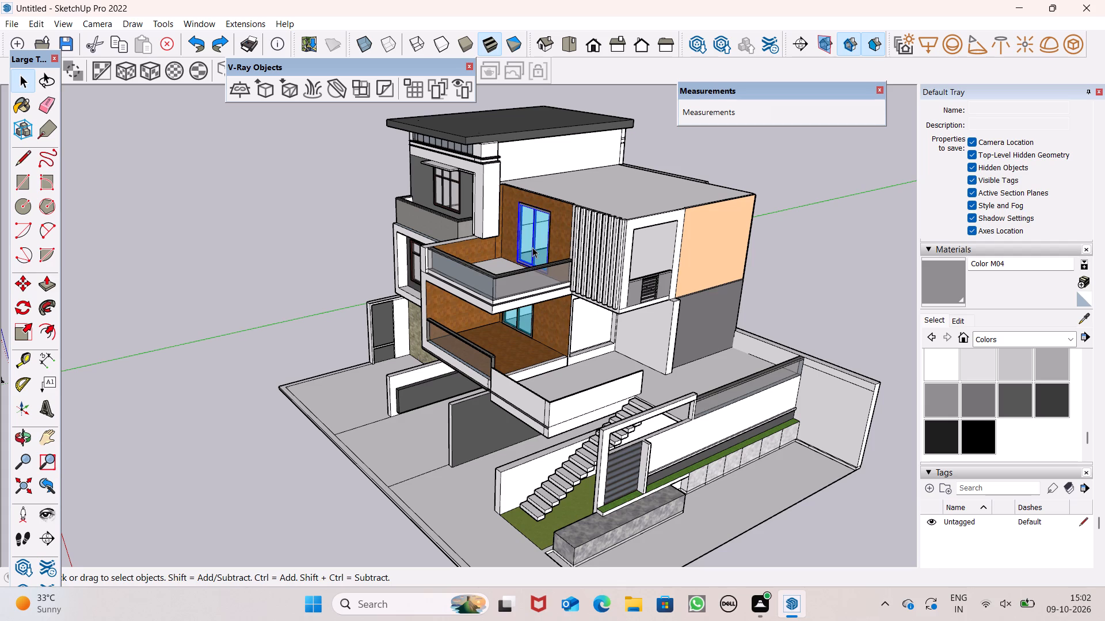
left_click(532, 247)
key("m")
key("Return")
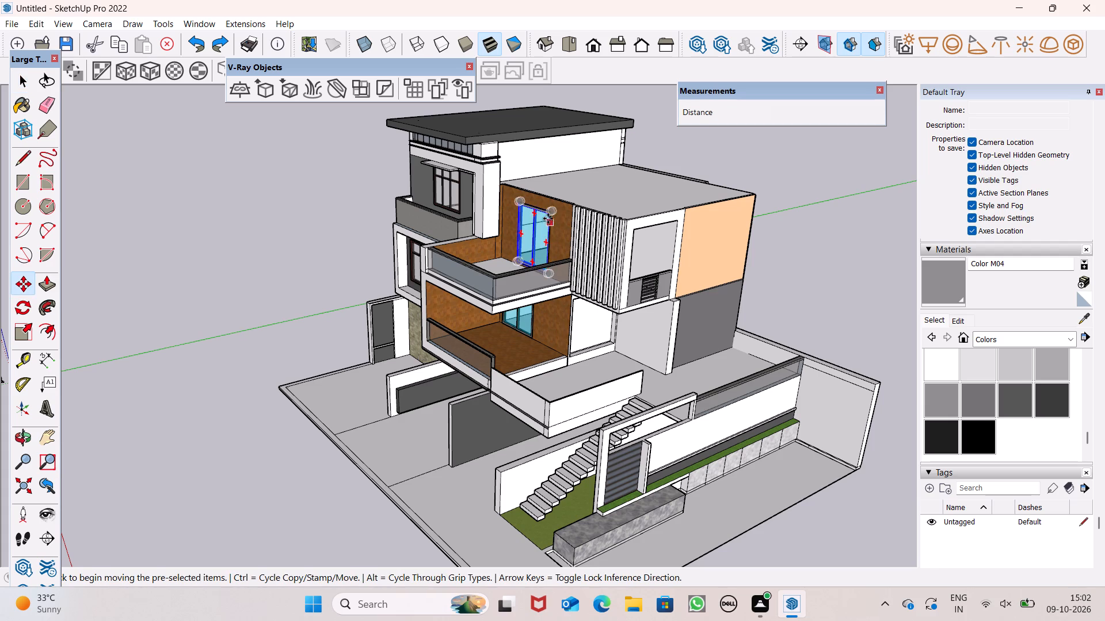
scroll(544, 262, "up", 2)
scroll(528, 267, "down", 1)
scroll(528, 267, "up", 11)
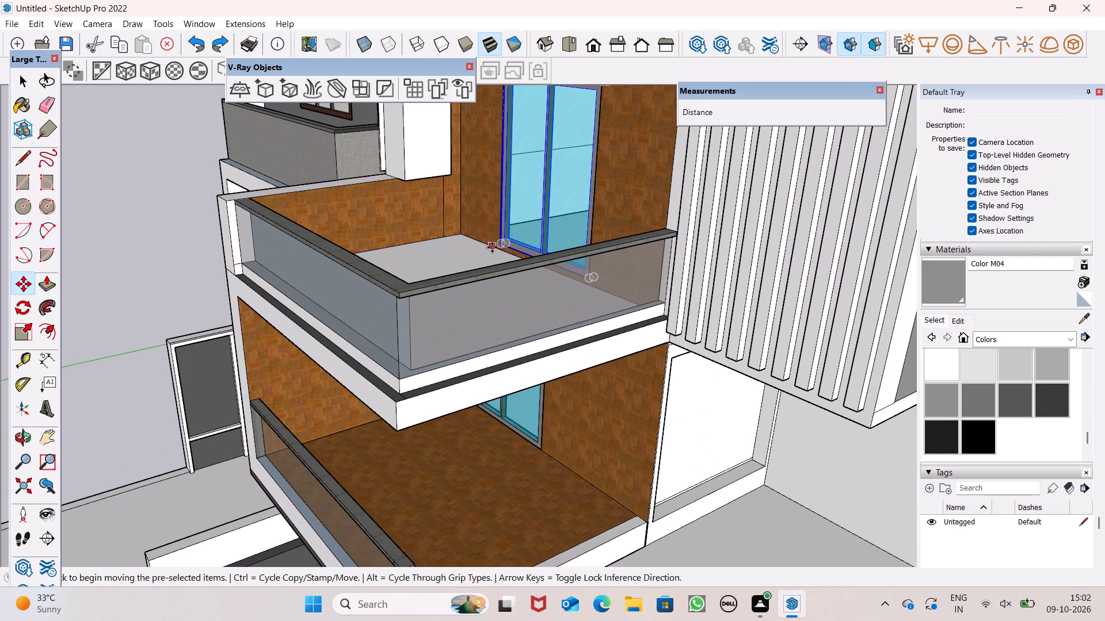
left_click_drag(498, 244, 479, 284)
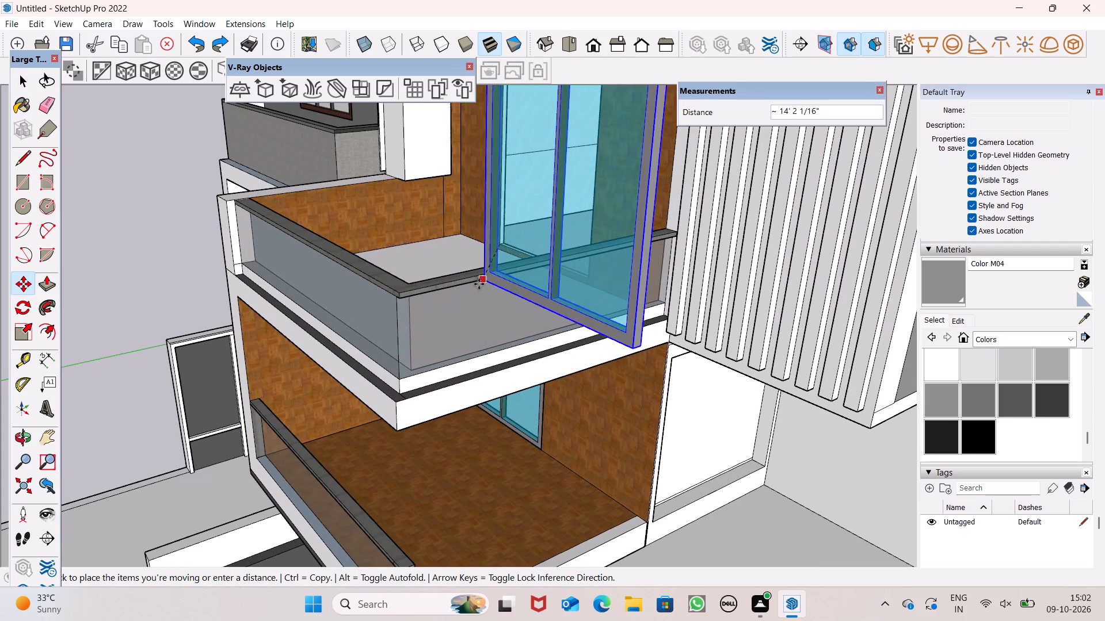
left_click_drag(479, 284, 60, 324)
Move the copied window group to the open space in front of the side boundary wall, beyond the stone planter.
scroll(441, 220, "down", 2)
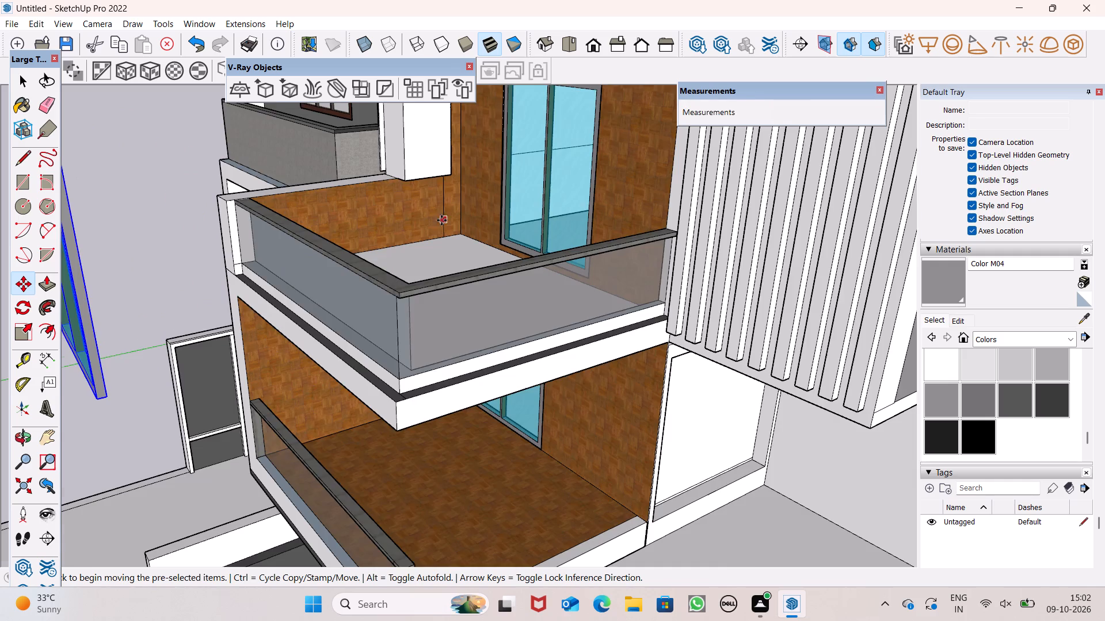
scroll(441, 220, "down", 10)
scroll(440, 218, "up", 2)
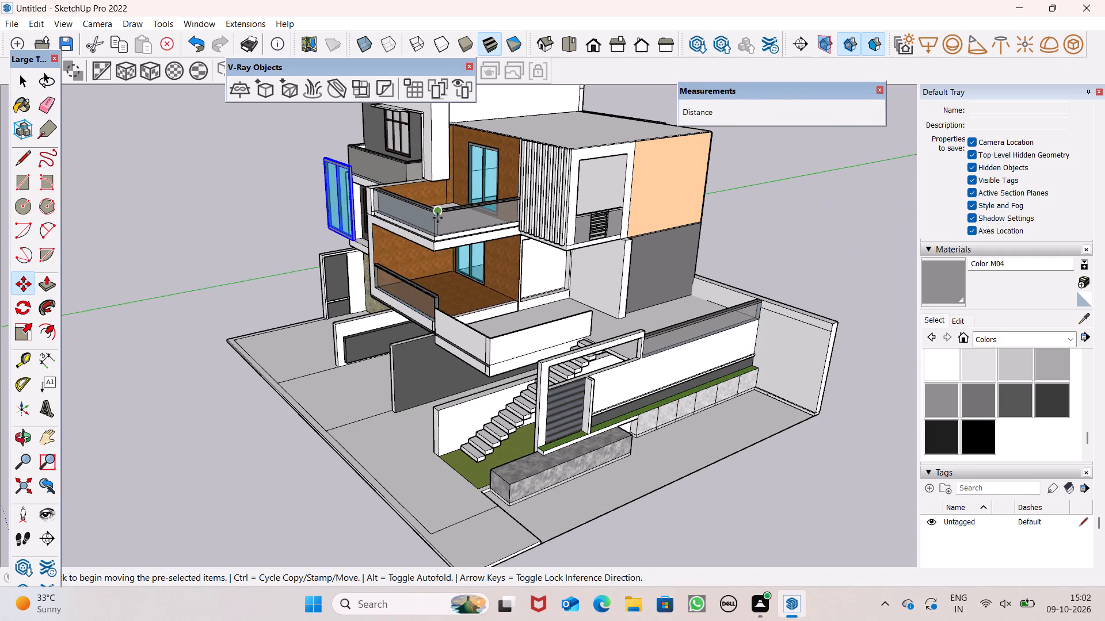
left_click_drag(349, 243, 578, 459)
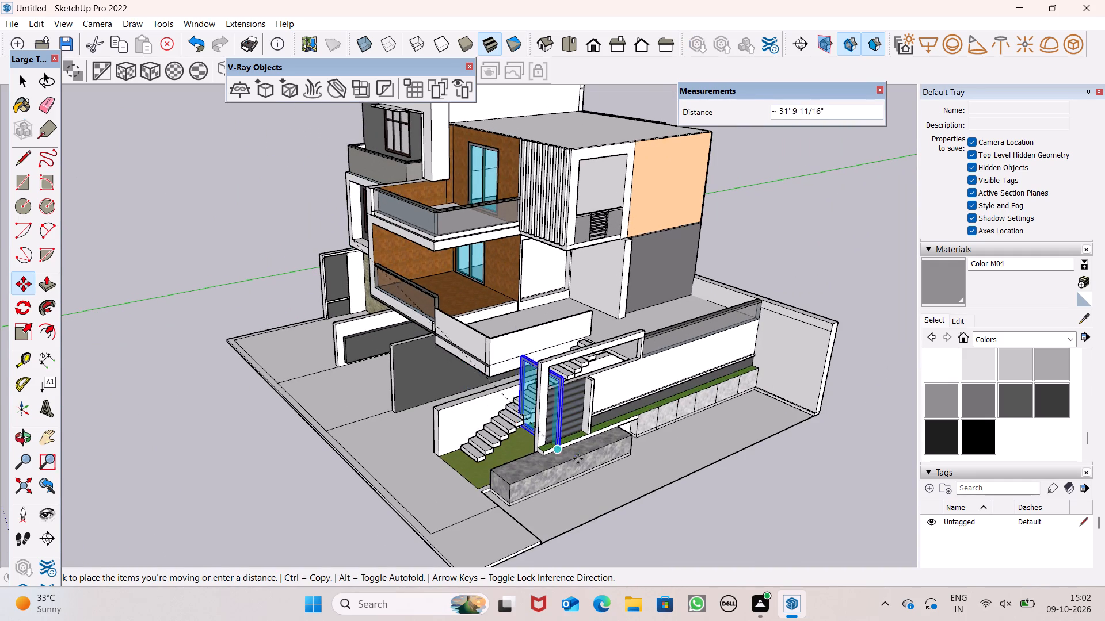
left_click_drag(578, 459, 738, 535)
Rotate the copied window group 90 degrees about its lower corner so it runs parallel to the side boundary wall.
scroll(580, 402, "down", 3)
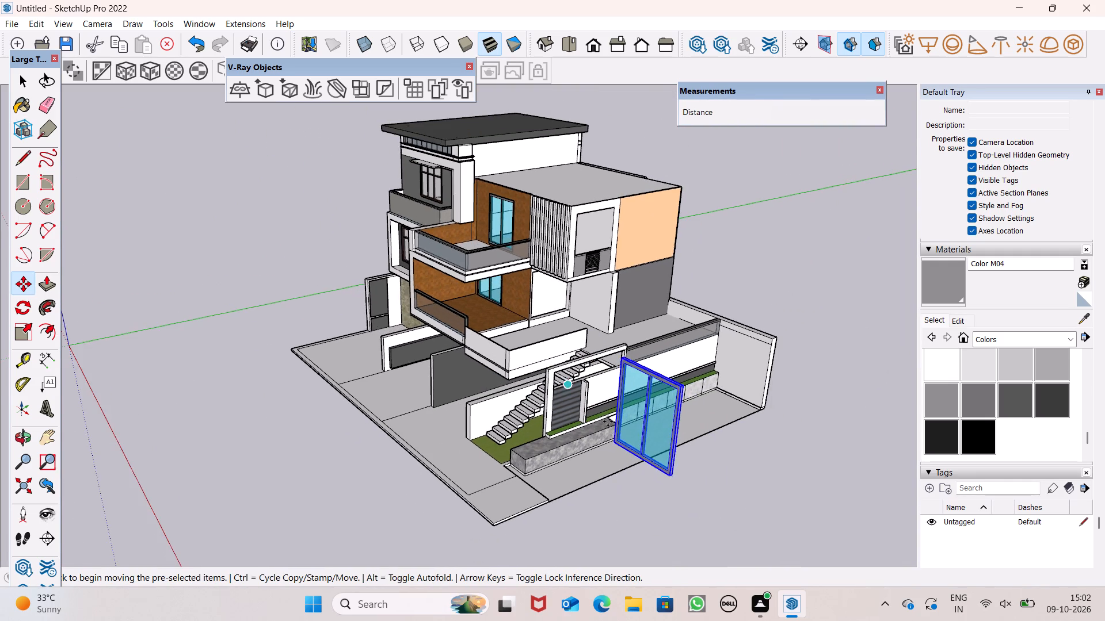
middle_click_drag(668, 454, 708, 435)
scroll(792, 430, "up", 4)
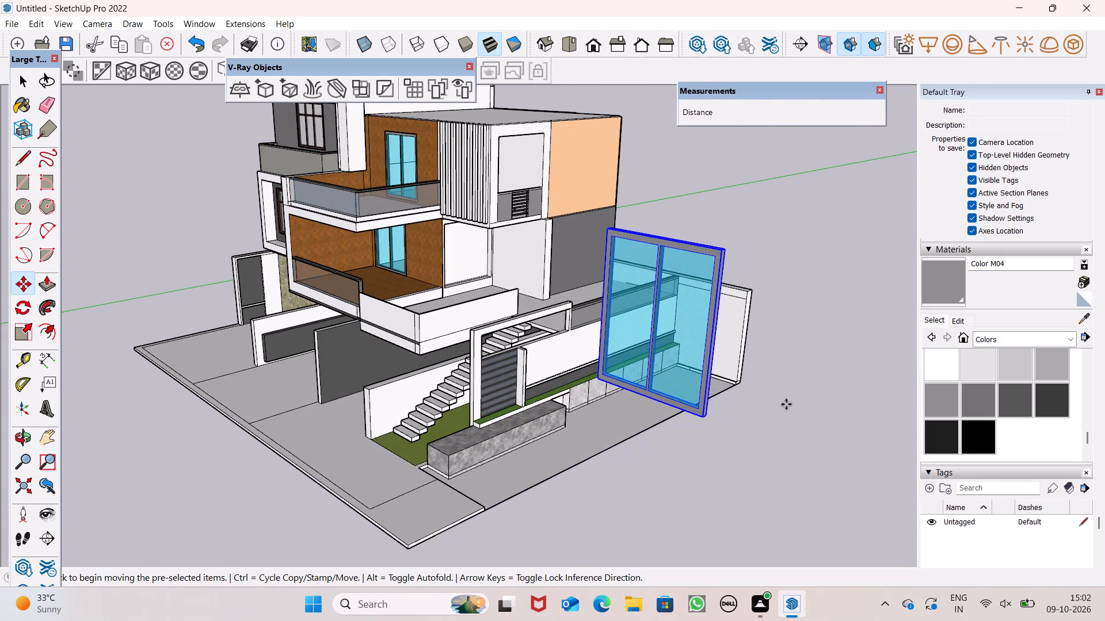
left_click(29, 309)
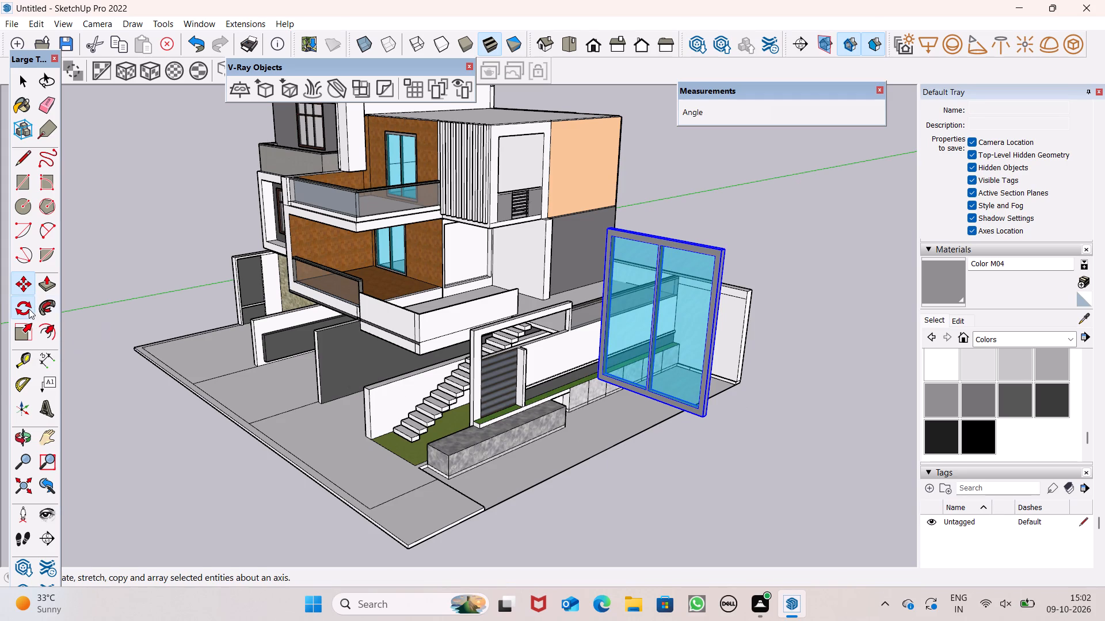
left_click(702, 416)
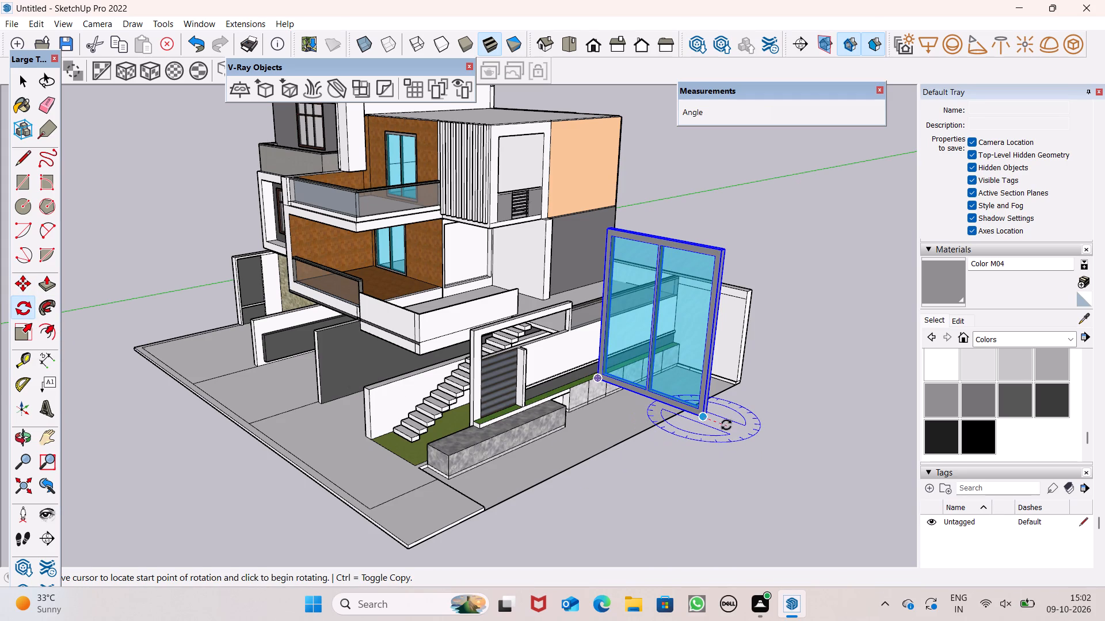
left_click(769, 446)
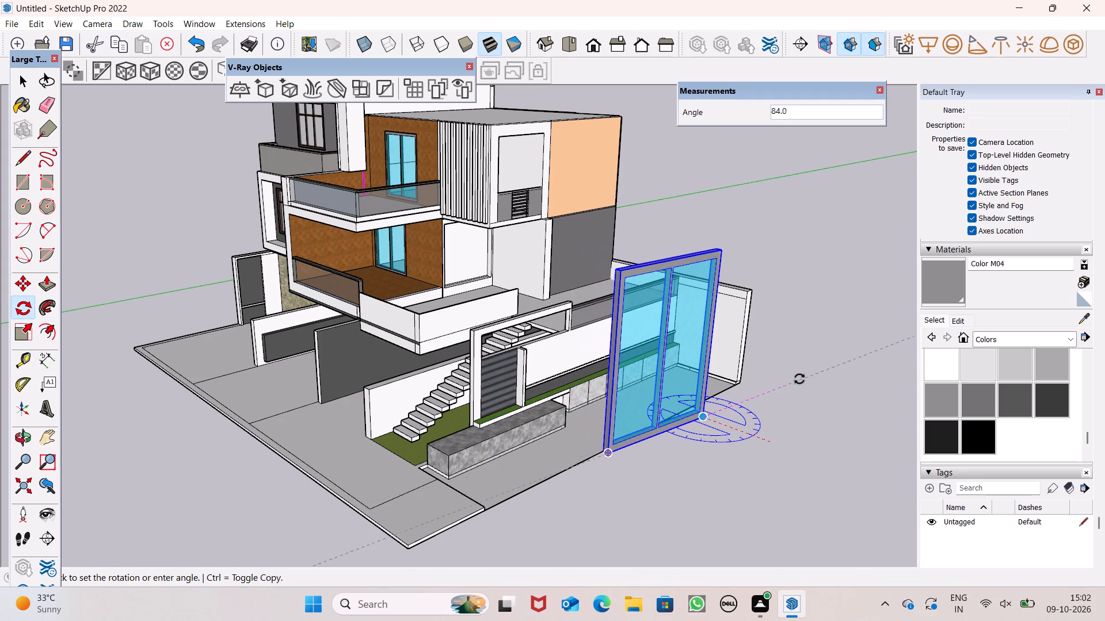
left_click(796, 363)
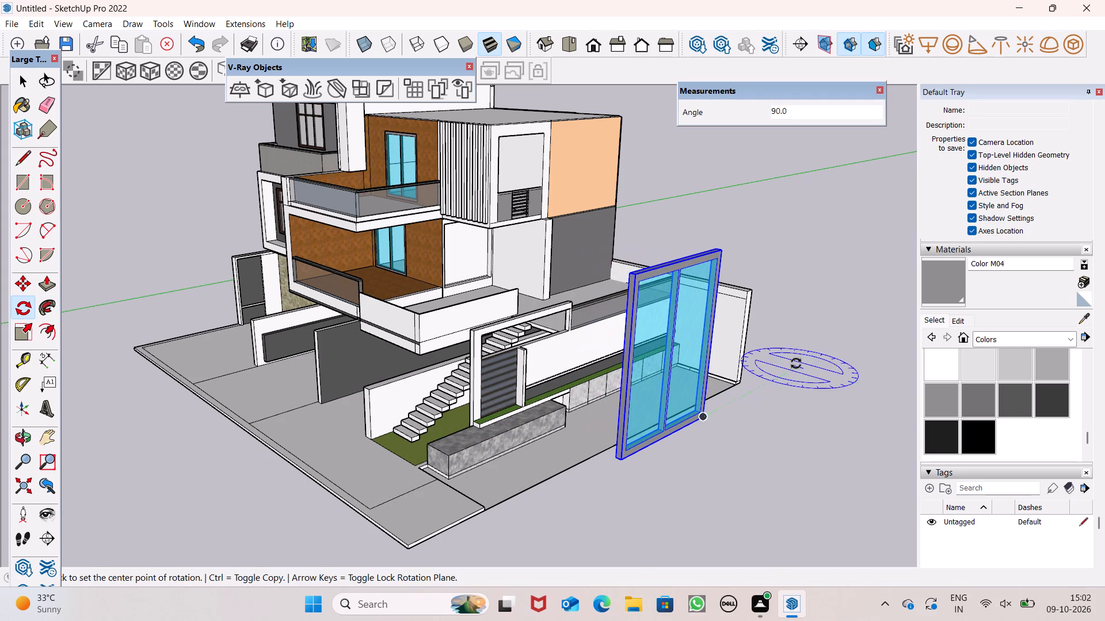
key("space")
Move the rotated window group up to the side facade's recessed opening above the louvres, beside the vertical fins.
scroll(760, 370, "down", 6)
middle_click_drag(745, 392, 638, 430)
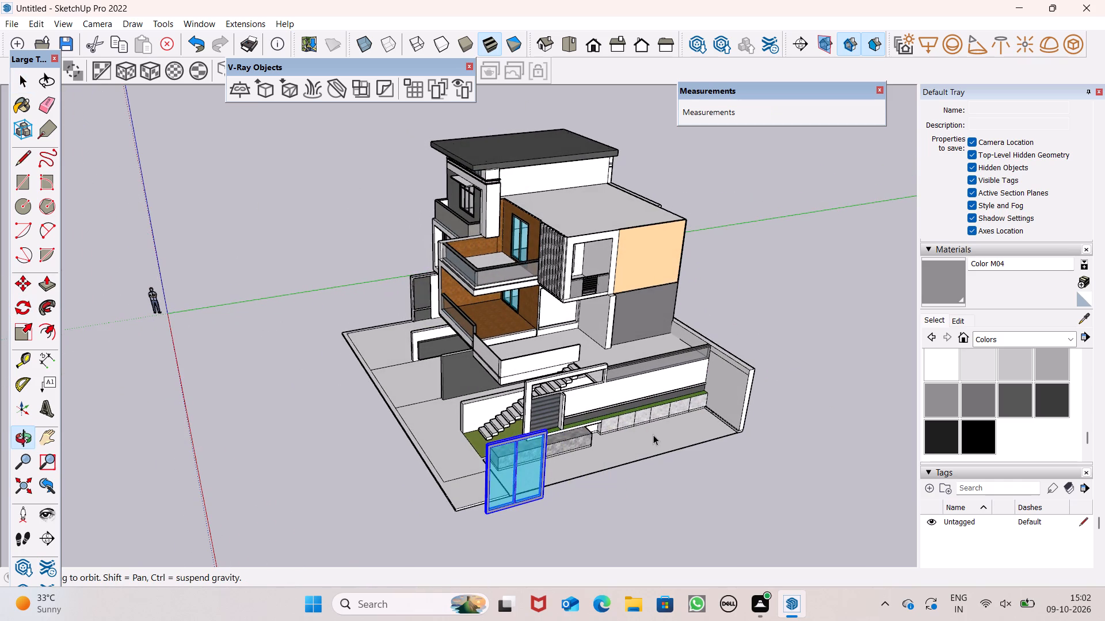
key("m")
key("Return")
middle_click_drag(733, 453, 612, 416)
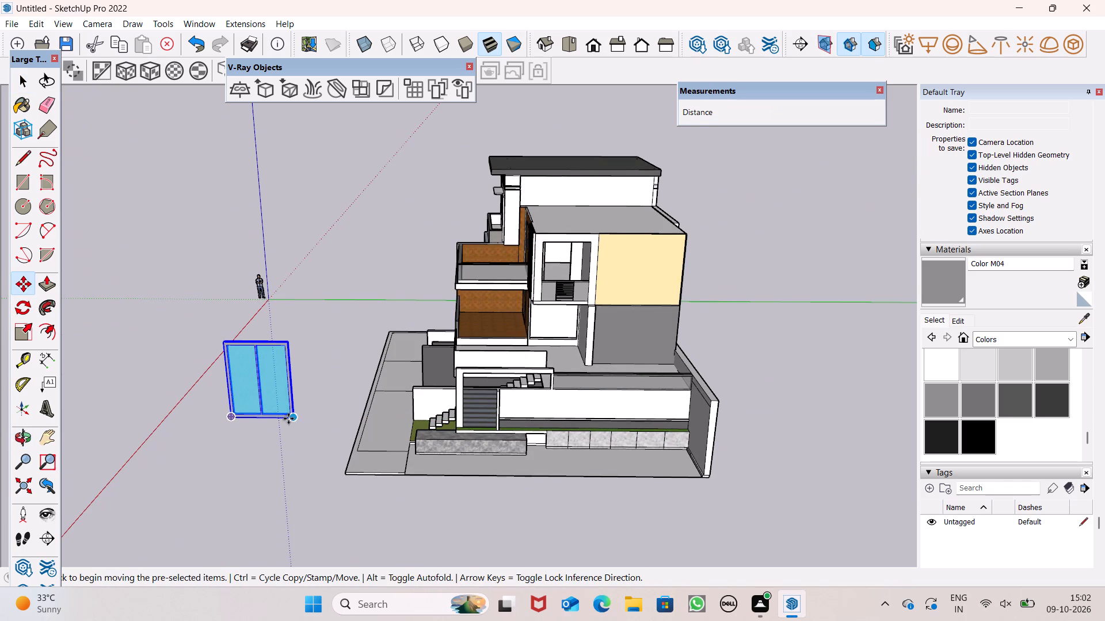
left_click_drag(291, 417, 577, 281)
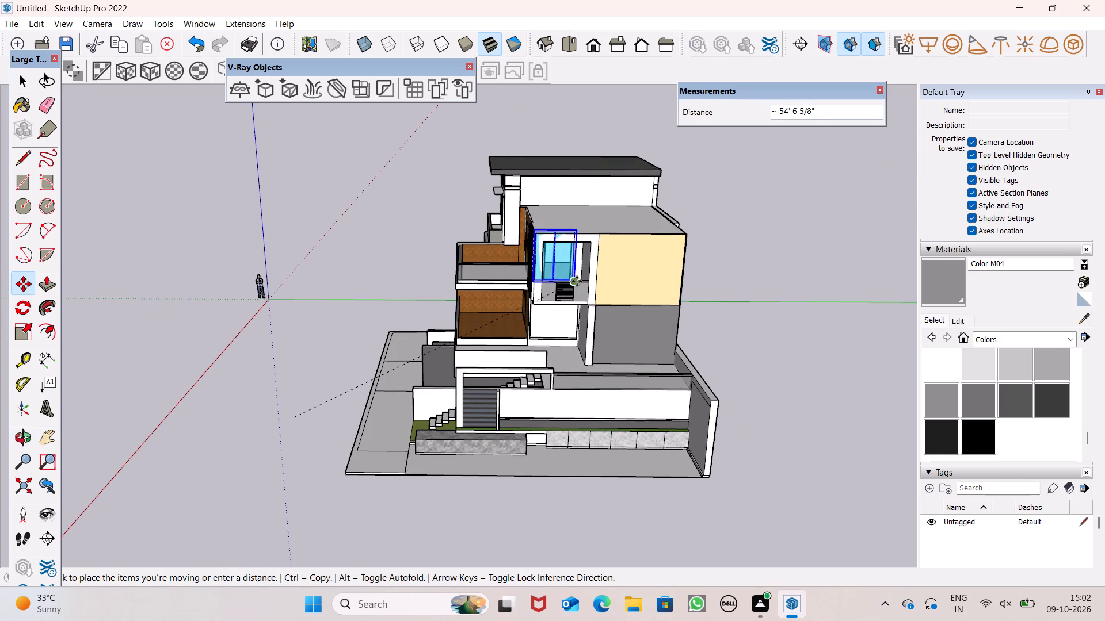
left_click_drag(577, 281, 582, 281)
Scale the window group down from its upper corner by 0.86 along red and 0.50 along blue.
scroll(554, 255, "up", 5)
scroll(554, 255, "down", 1)
scroll(554, 255, "up", 7)
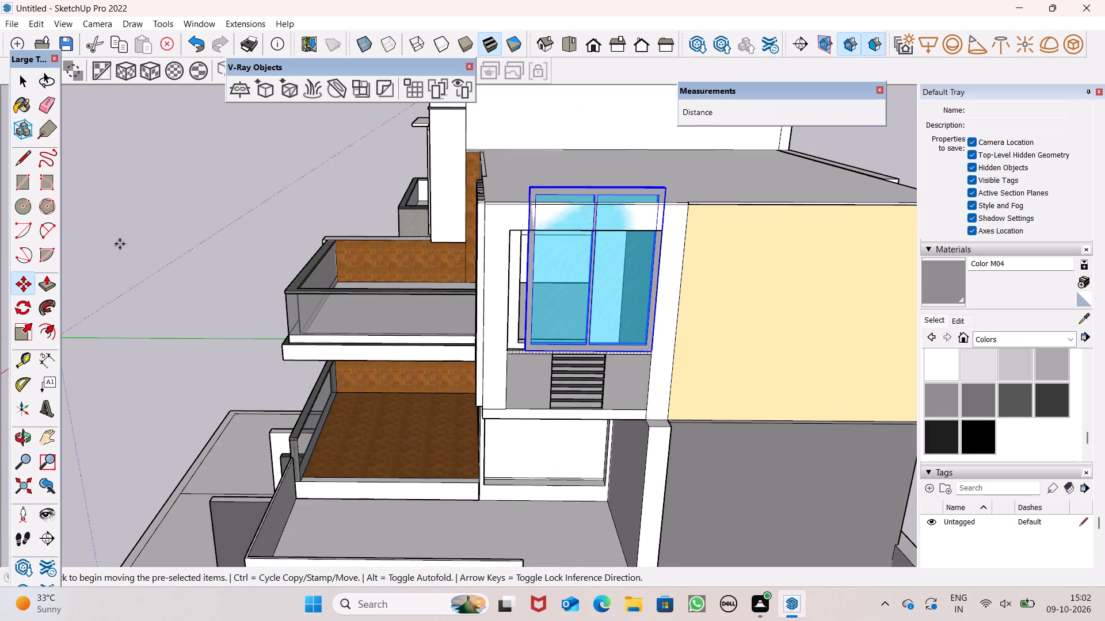
left_click(26, 339)
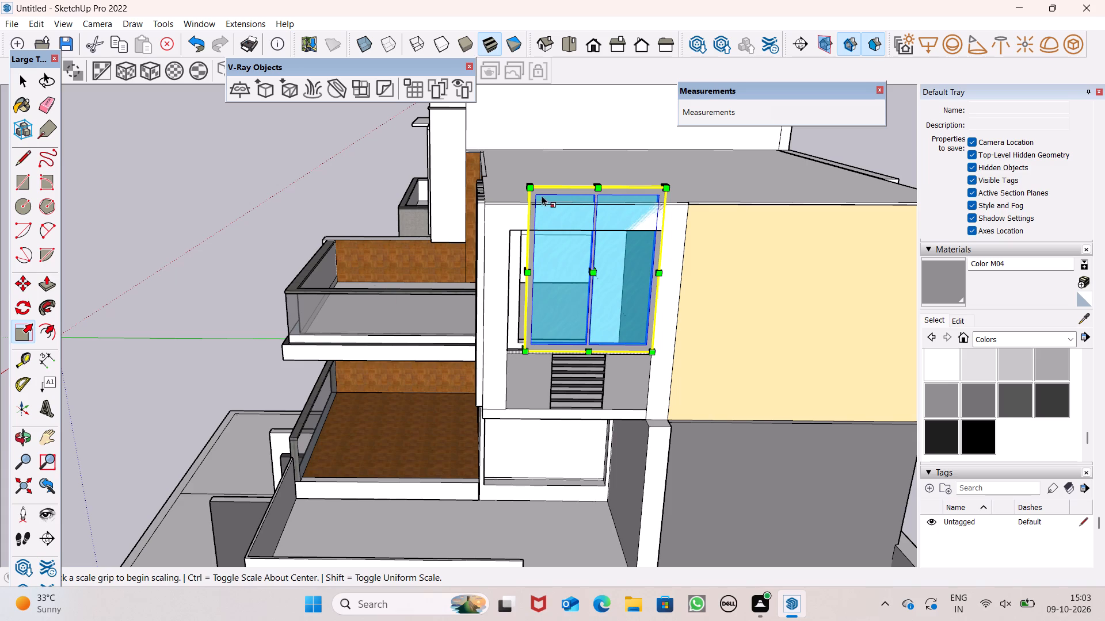
left_click_drag(524, 184, 545, 271)
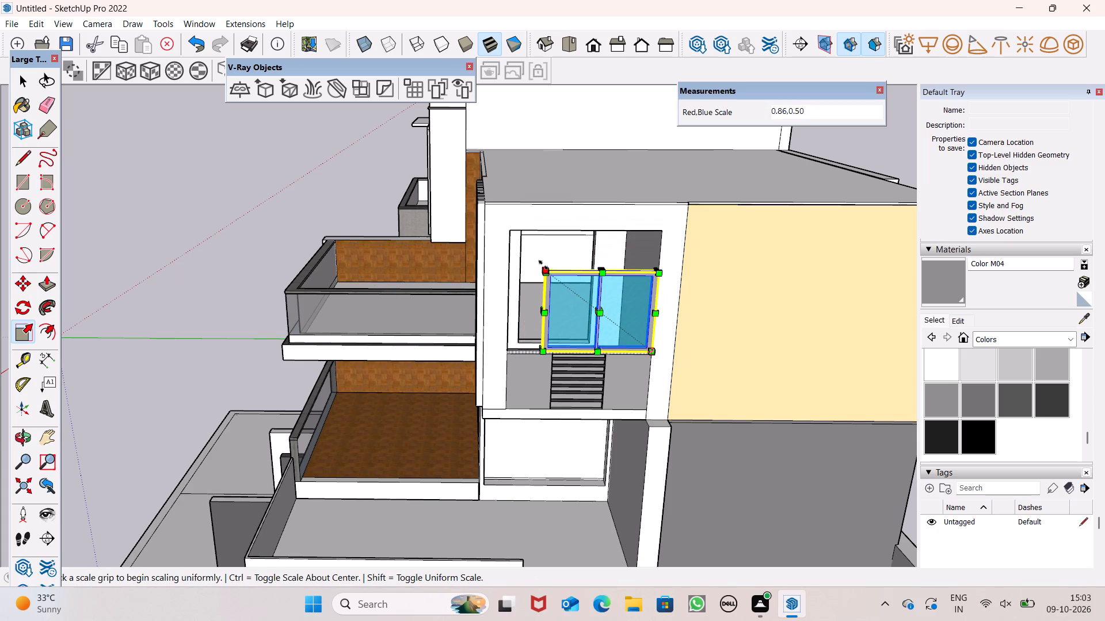
key("space")
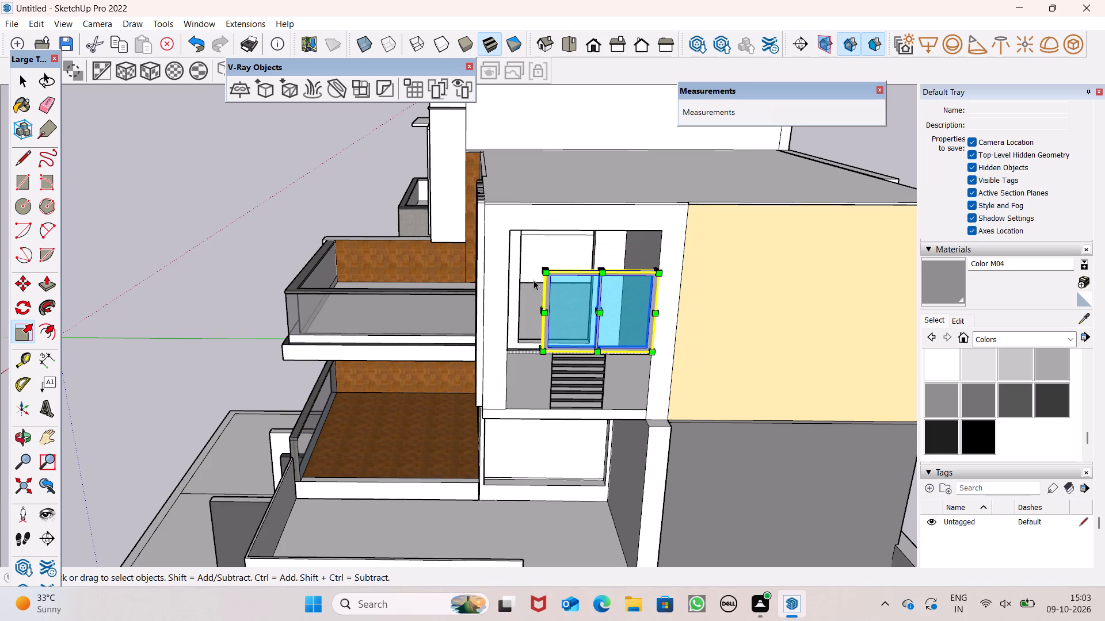
Move the window group by its lower corner onto the matching bottom corner of the opening in the recess's back wall.
scroll(534, 280, "up", 3)
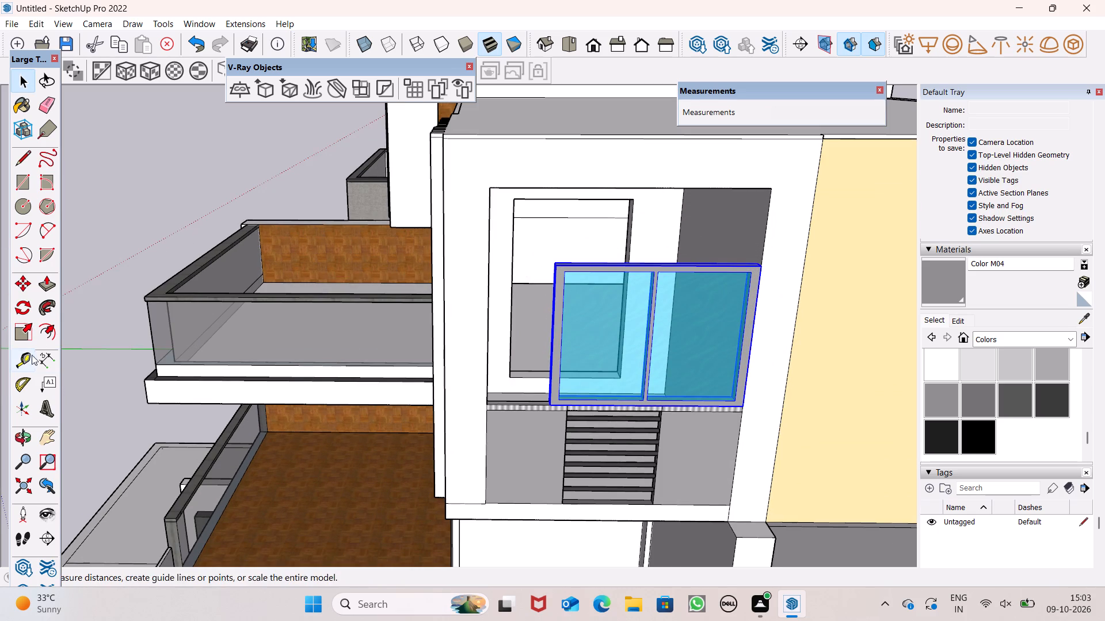
key("m")
key("Return")
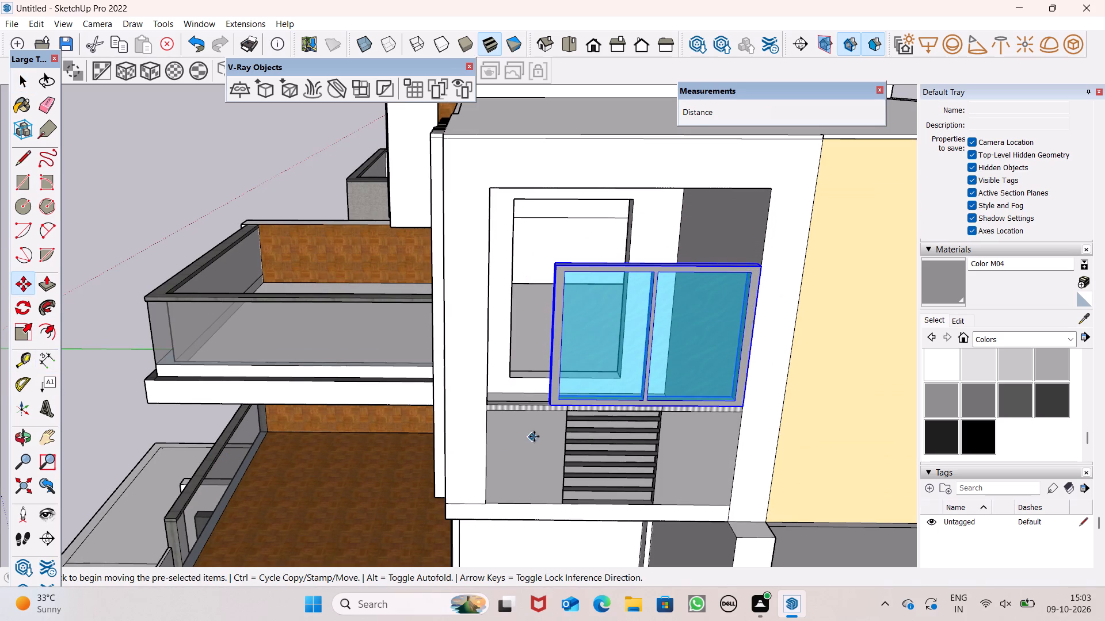
scroll(552, 396, "up", 9)
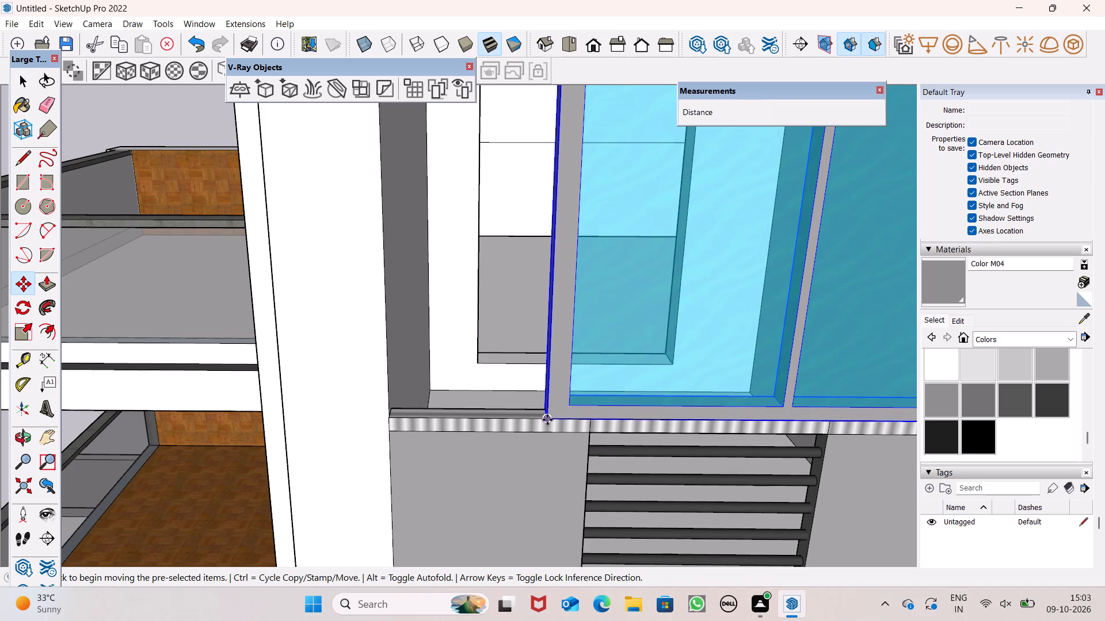
left_click_drag(547, 420, 475, 364)
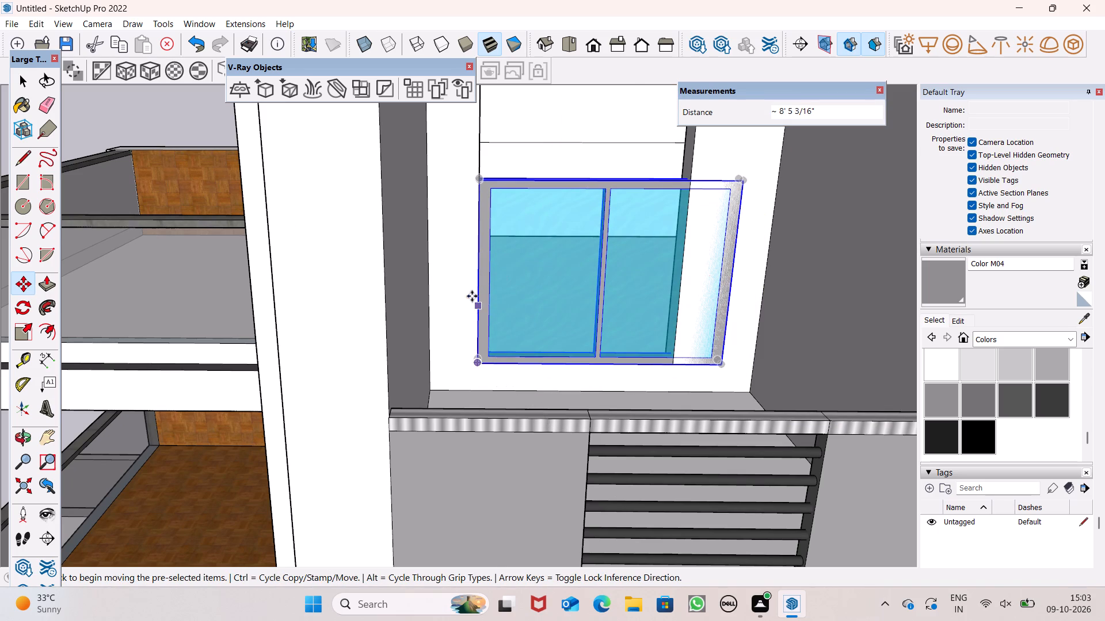
Scale the window group down uniformly by about 0.77 from its upper corner to suit the back-wall opening's width.
left_click(29, 334)
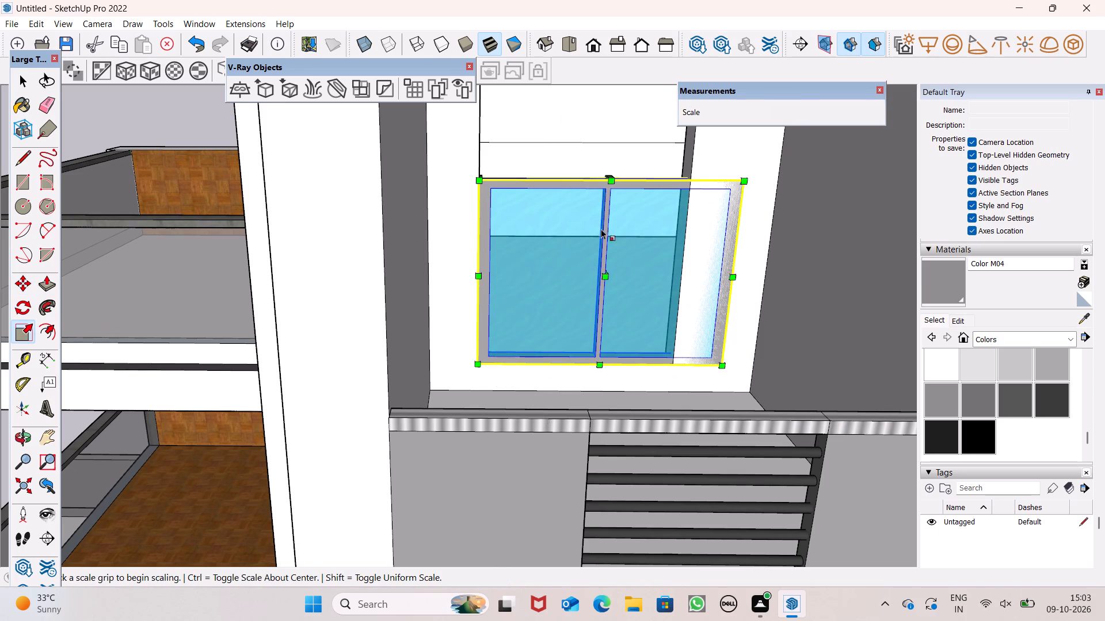
left_click_drag(746, 181, 653, 208)
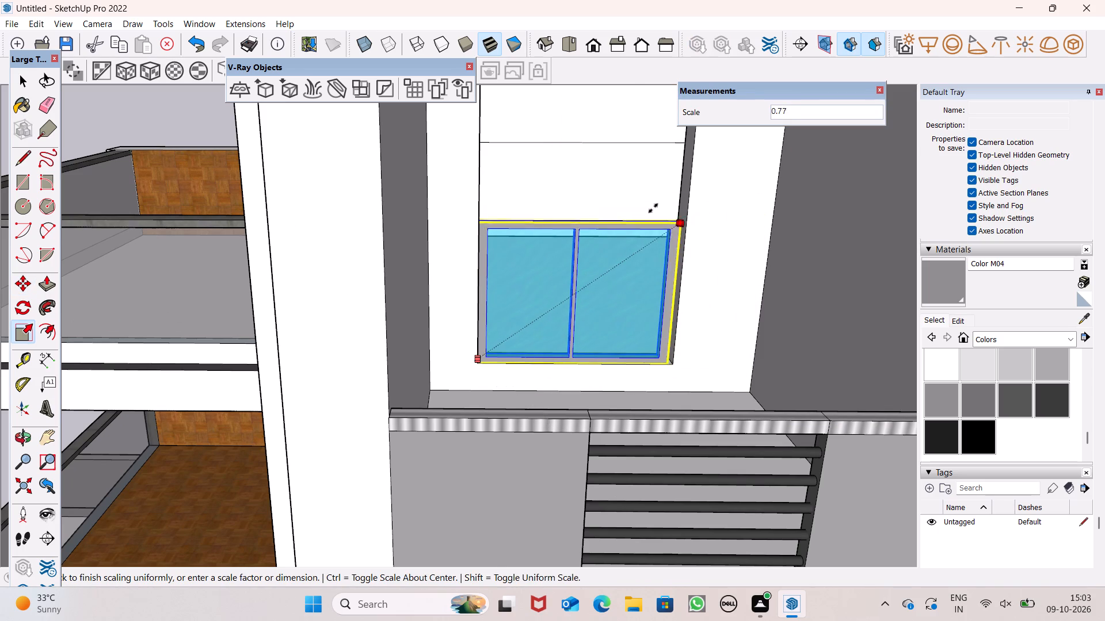
left_click_drag(653, 208, 650, 209)
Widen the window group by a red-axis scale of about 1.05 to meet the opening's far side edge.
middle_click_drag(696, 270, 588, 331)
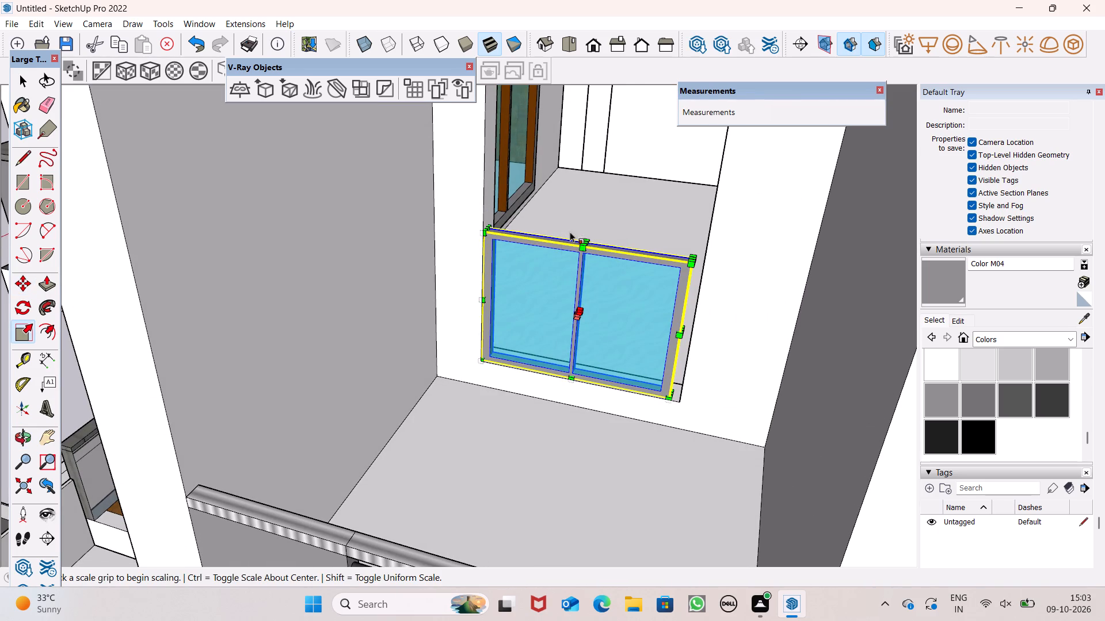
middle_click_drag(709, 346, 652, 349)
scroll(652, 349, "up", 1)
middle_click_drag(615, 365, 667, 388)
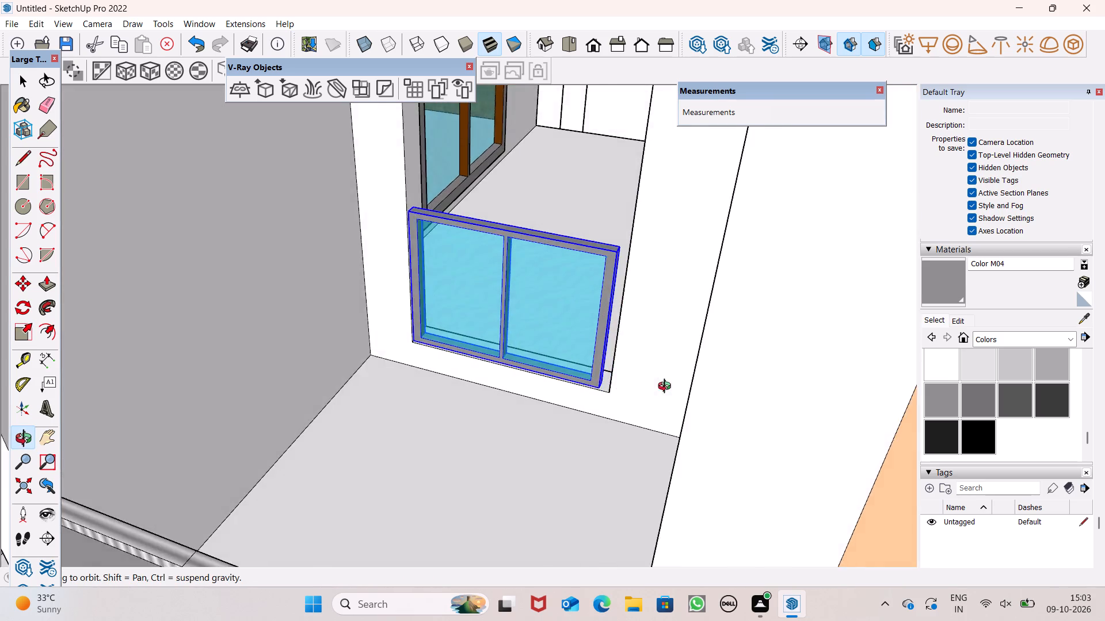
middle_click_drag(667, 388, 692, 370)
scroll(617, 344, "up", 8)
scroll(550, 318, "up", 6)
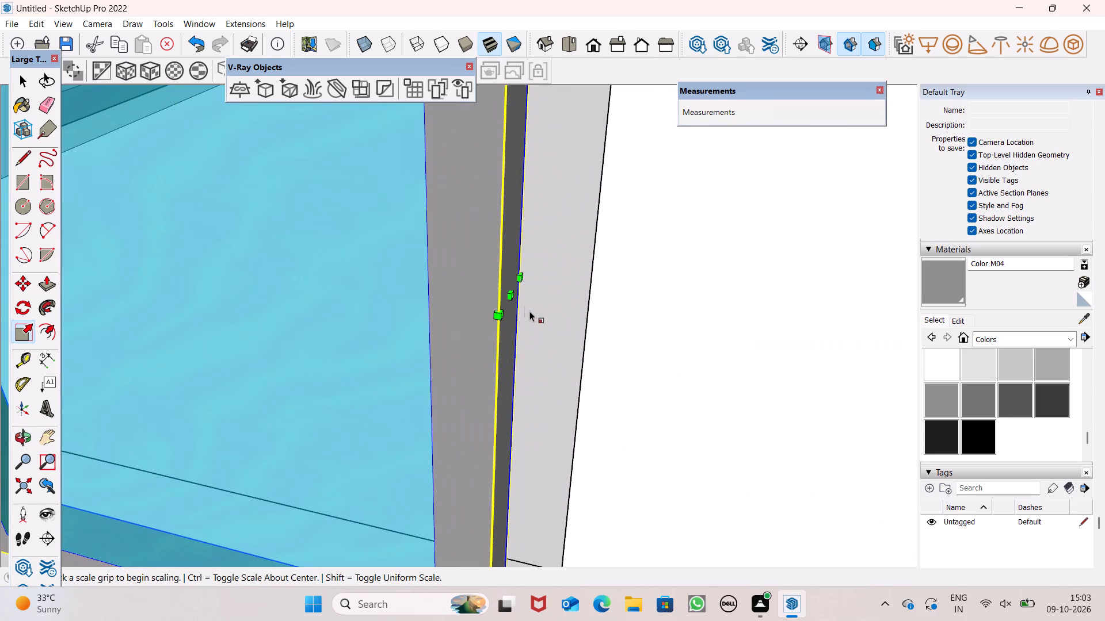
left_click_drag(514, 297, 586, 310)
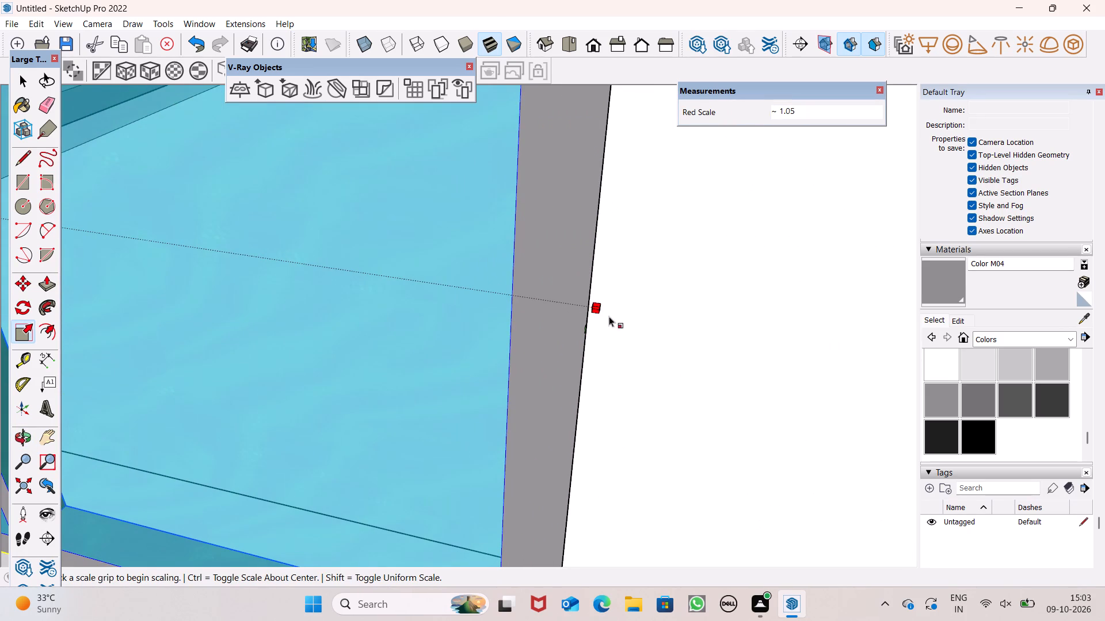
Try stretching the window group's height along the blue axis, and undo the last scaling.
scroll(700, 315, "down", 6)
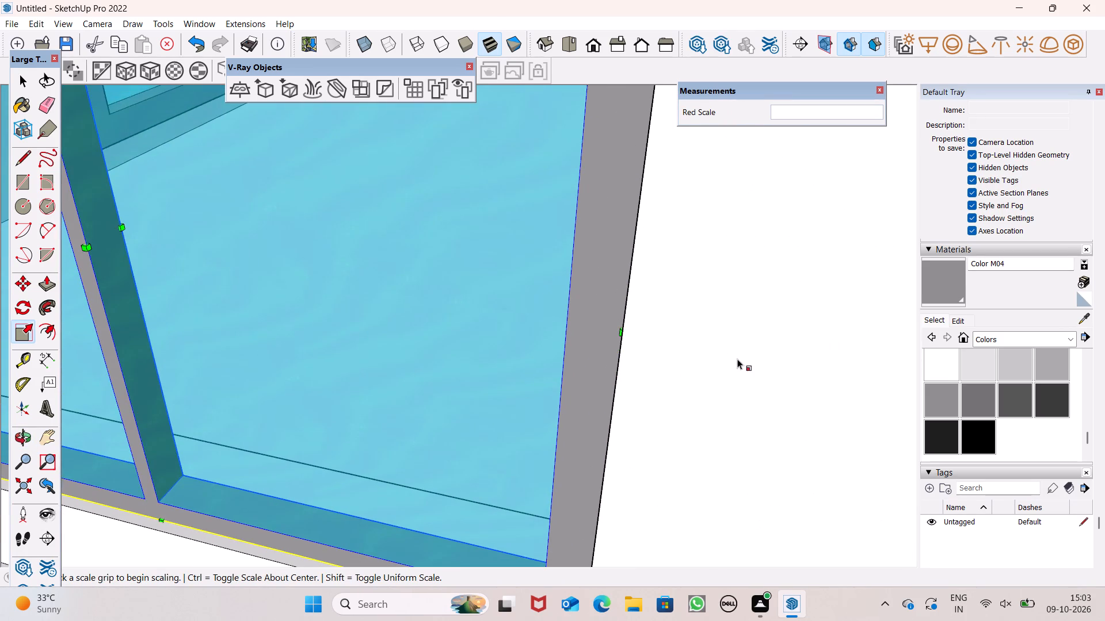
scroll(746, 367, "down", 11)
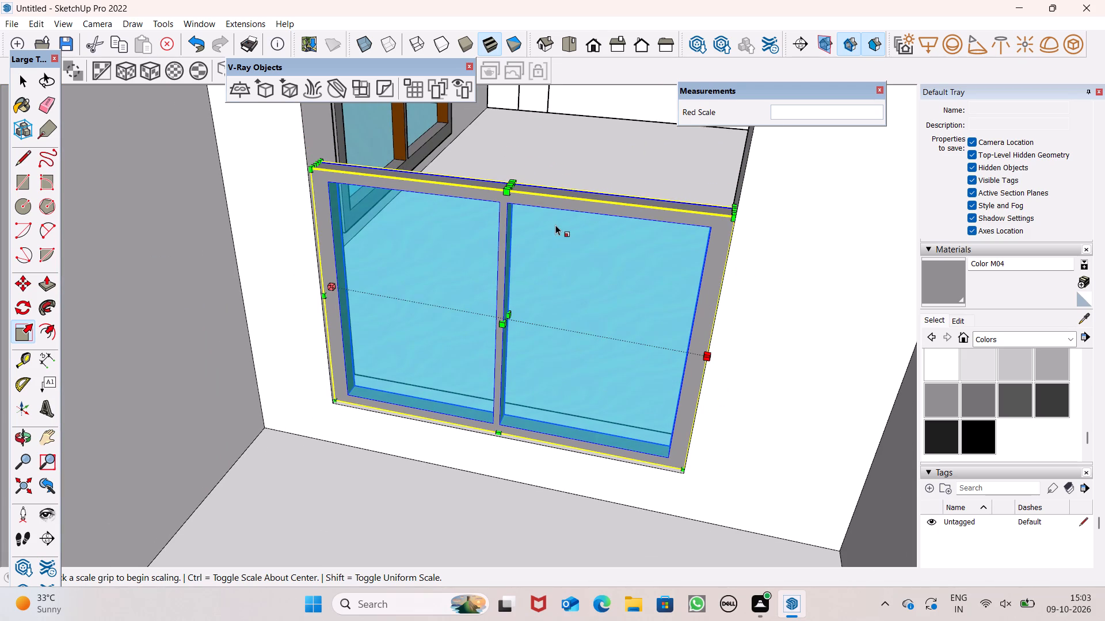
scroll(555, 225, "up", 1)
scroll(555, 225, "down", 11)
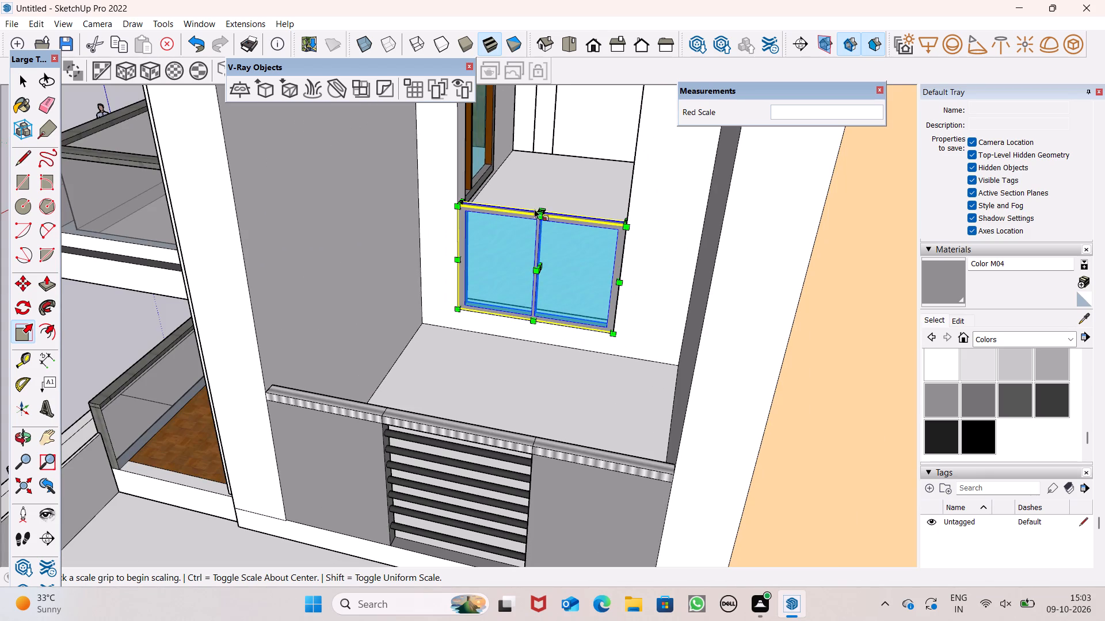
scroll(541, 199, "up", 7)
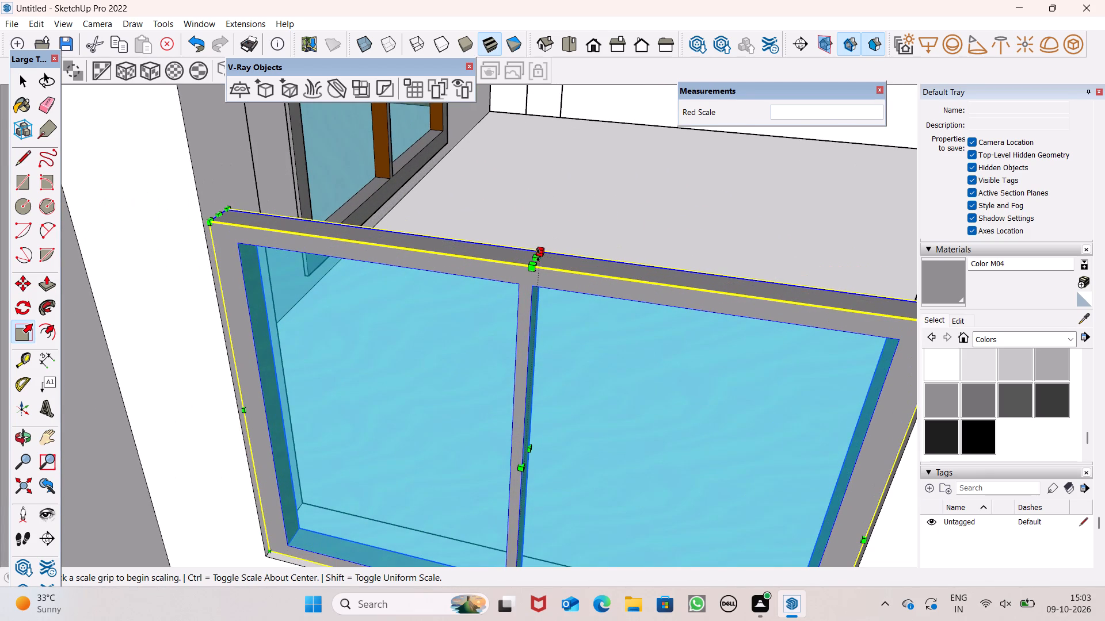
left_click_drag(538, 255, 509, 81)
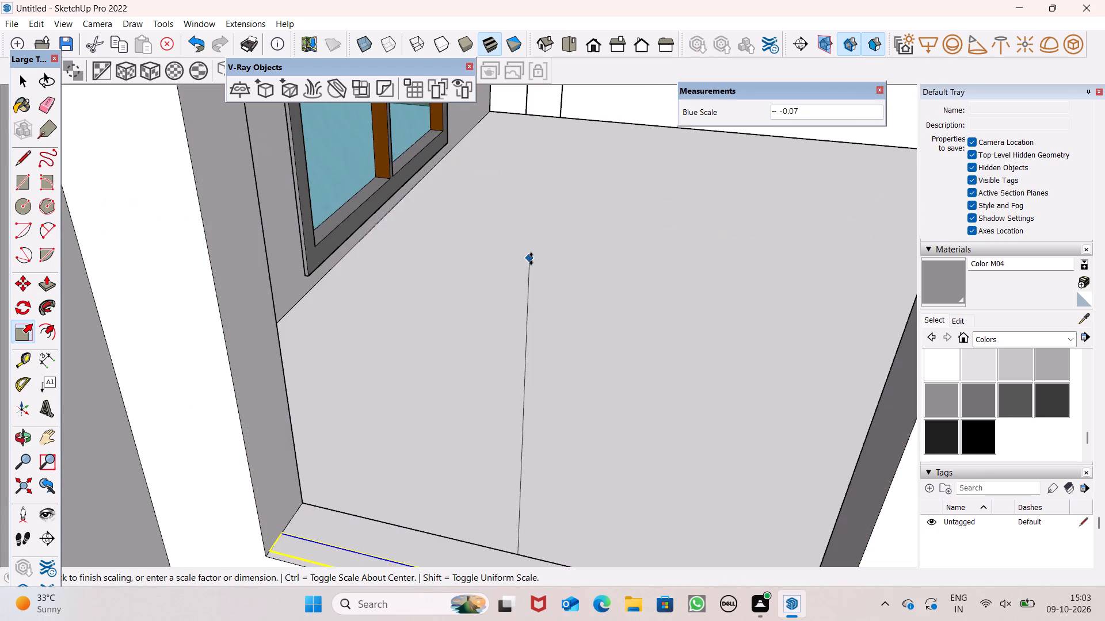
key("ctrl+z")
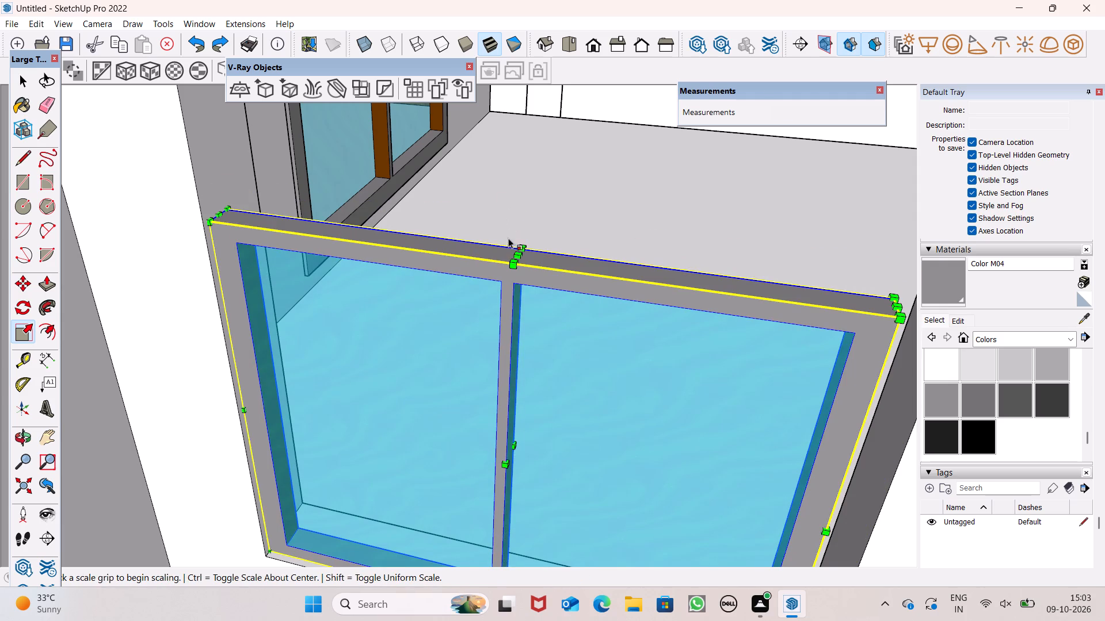
Stretch the window group upward to the opening's top edge, finishing with a blue-axis scale of about 1.03.
left_click_drag(515, 254, 509, 66)
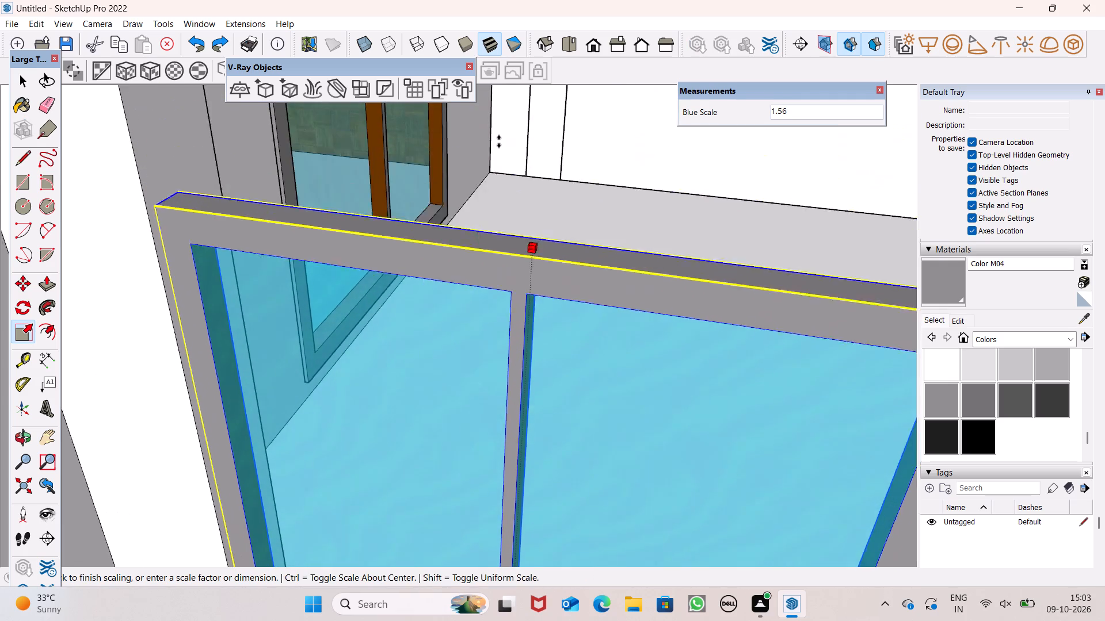
left_click(499, 153)
scroll(547, 200, "down", 4)
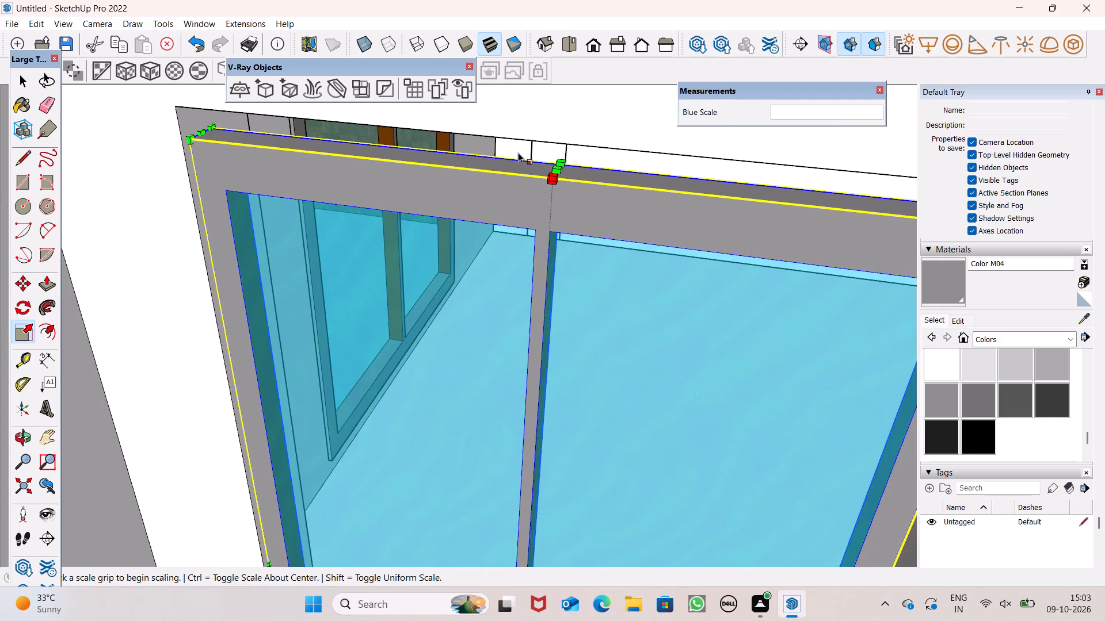
scroll(499, 125, "up", 4)
scroll(543, 148, "up", 3)
scroll(543, 148, "down", 1)
scroll(544, 148, "up", 1)
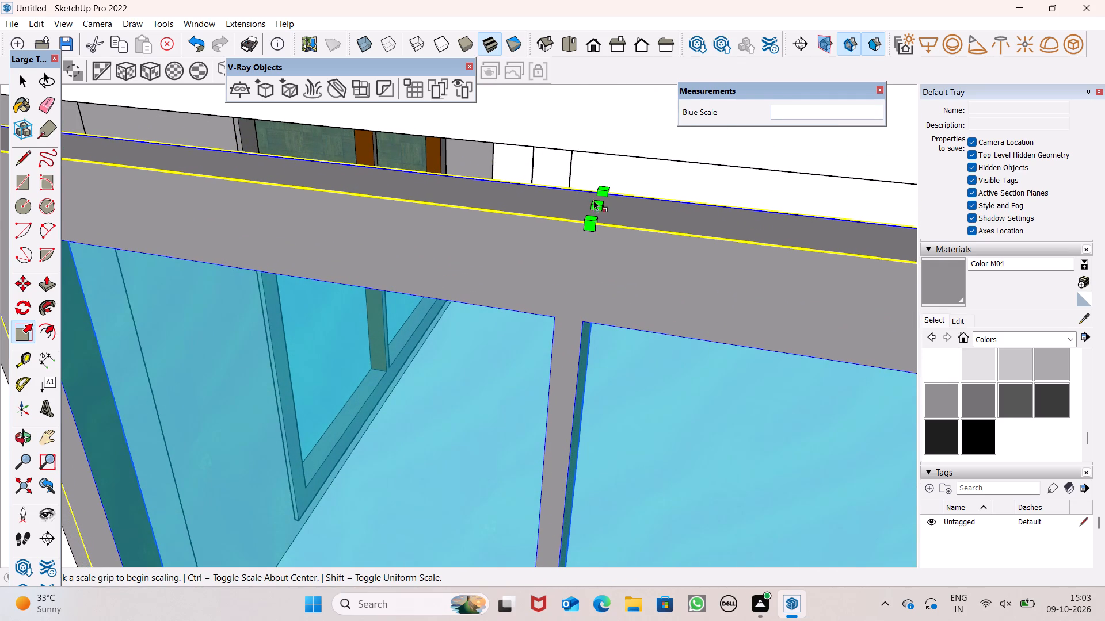
left_click_drag(595, 207, 605, 153)
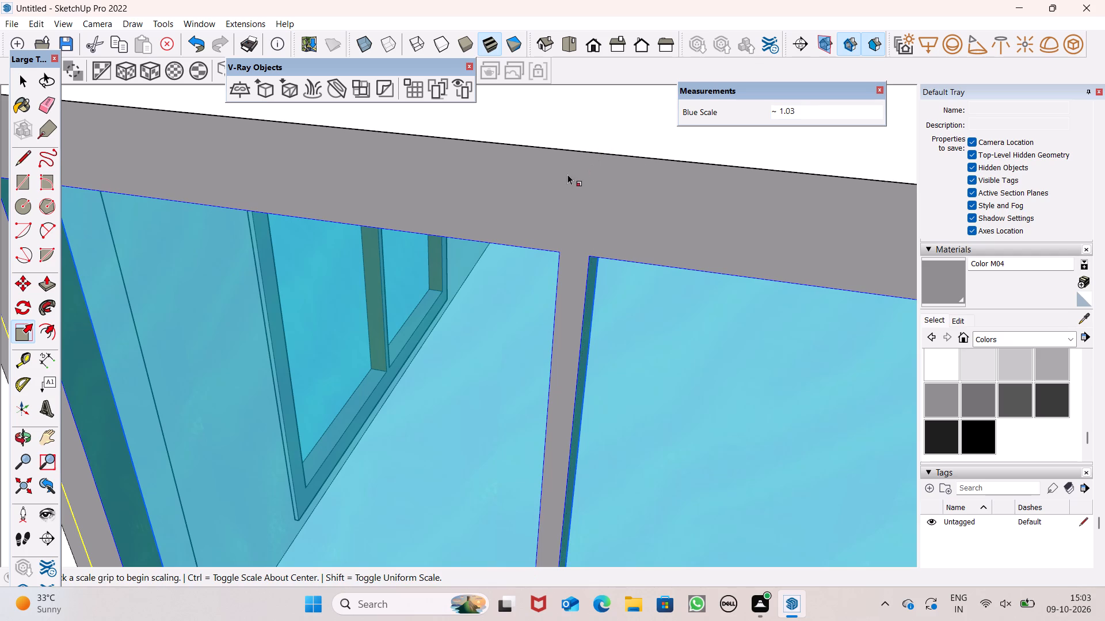
scroll(565, 176, "down", 4)
scroll(565, 176, "up", 1)
scroll(569, 157, "down", 18)
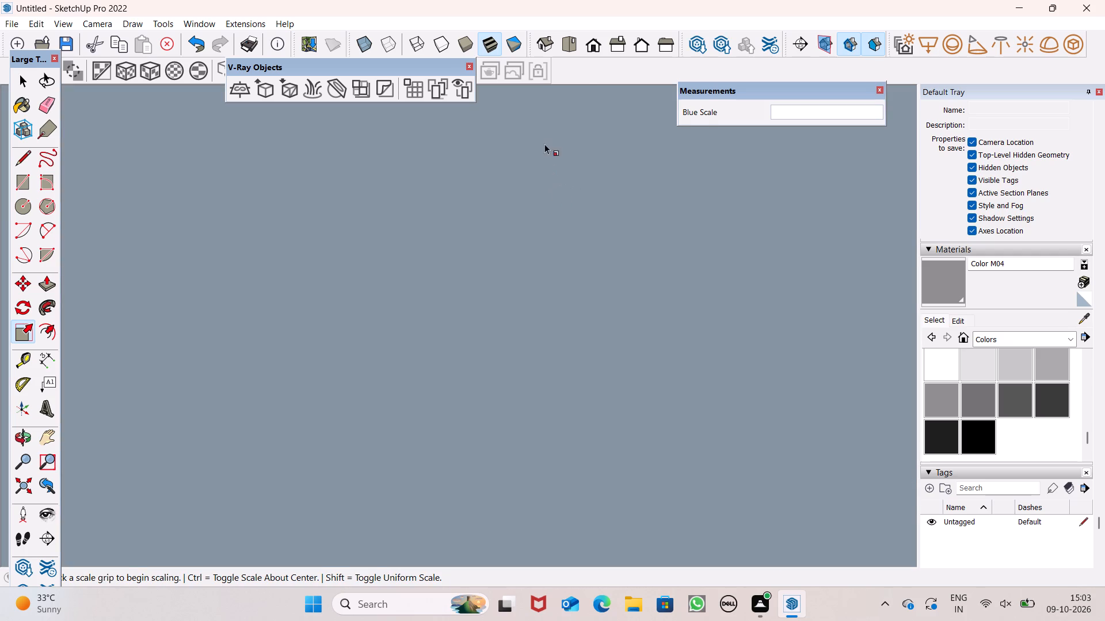
key("space")
Switch to the front view of the house.
left_click(594, 45)
scroll(591, 126, "down", 3)
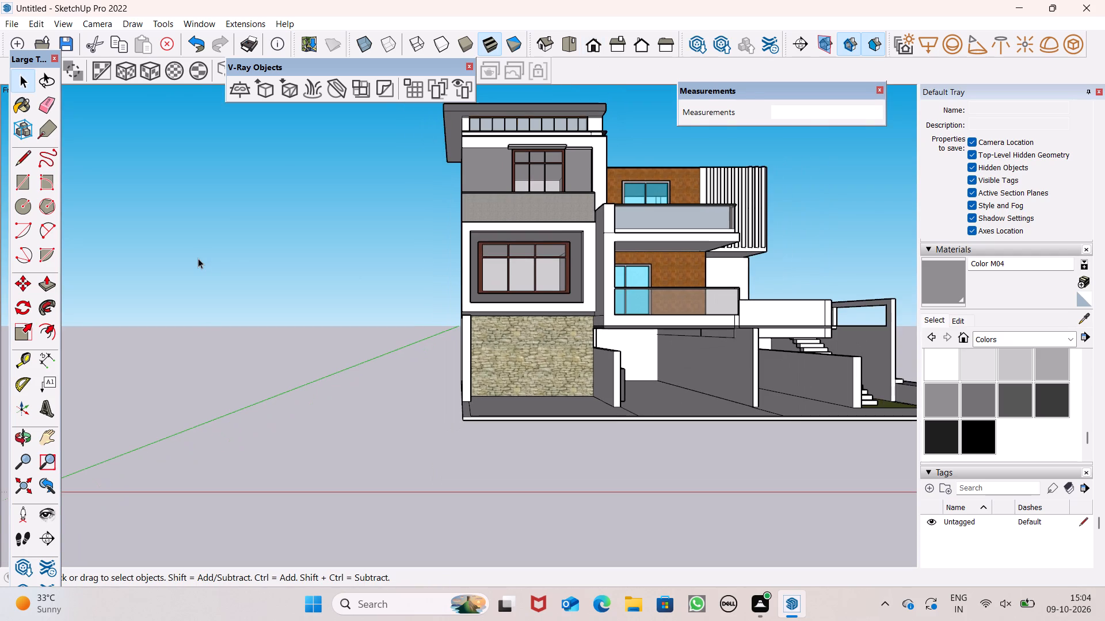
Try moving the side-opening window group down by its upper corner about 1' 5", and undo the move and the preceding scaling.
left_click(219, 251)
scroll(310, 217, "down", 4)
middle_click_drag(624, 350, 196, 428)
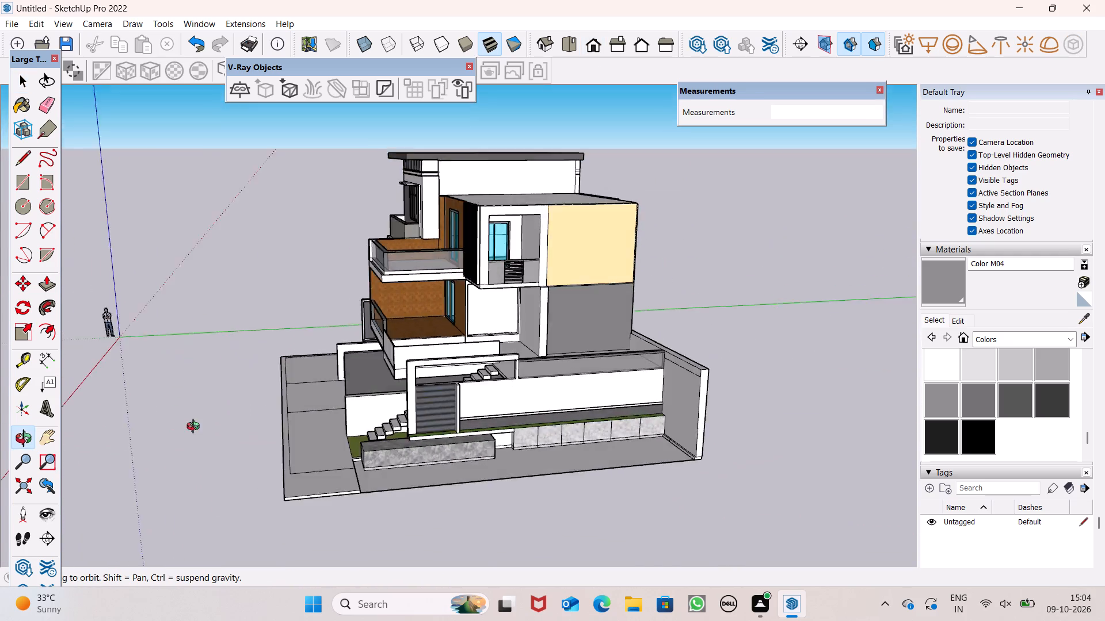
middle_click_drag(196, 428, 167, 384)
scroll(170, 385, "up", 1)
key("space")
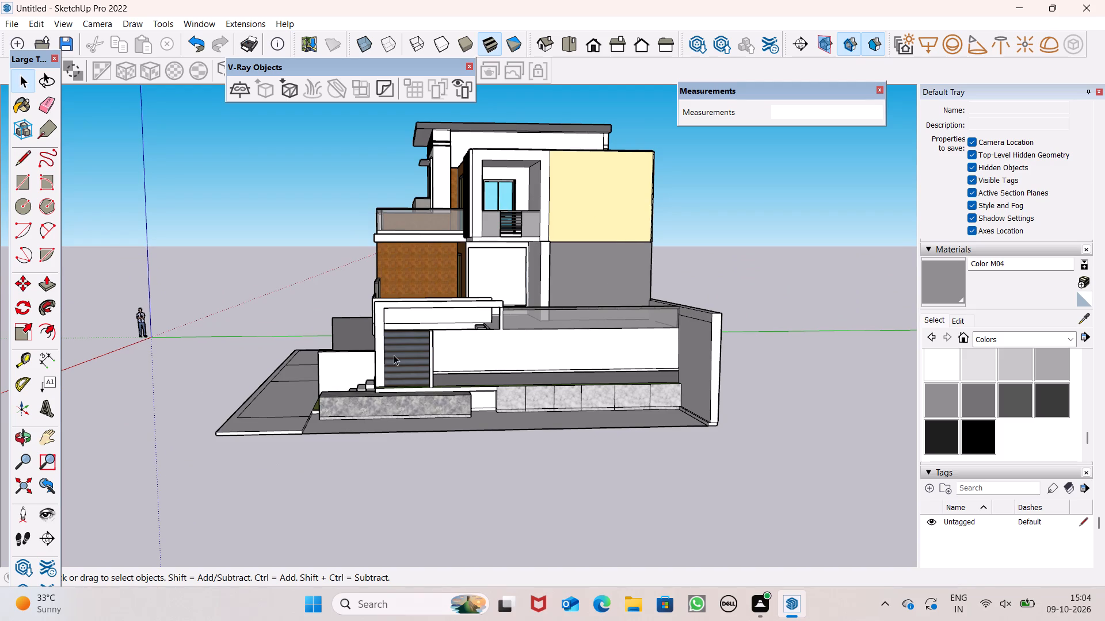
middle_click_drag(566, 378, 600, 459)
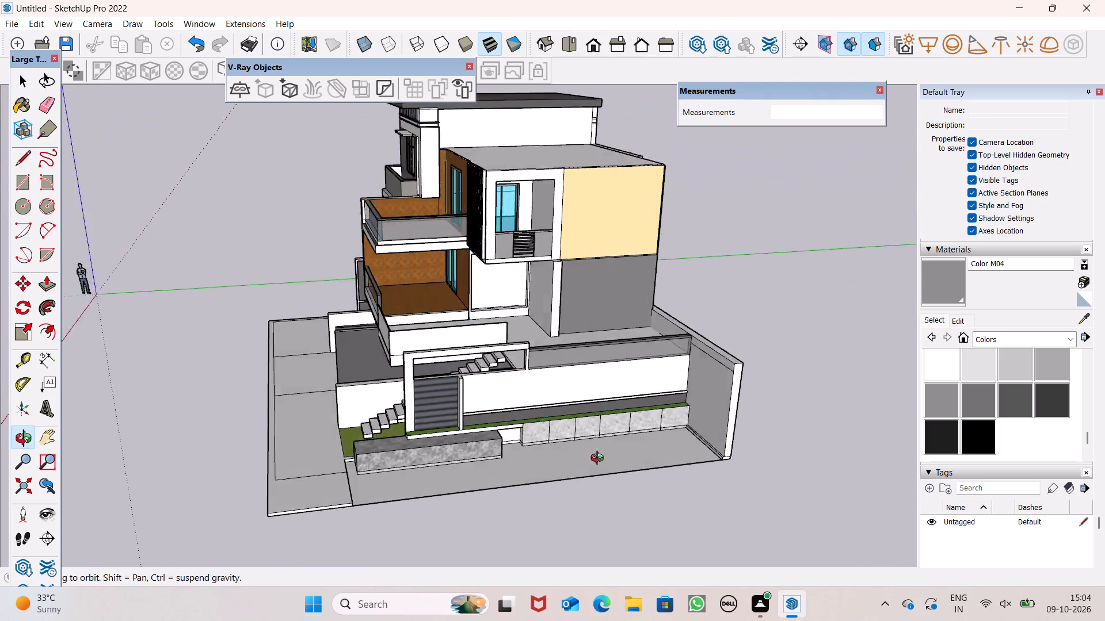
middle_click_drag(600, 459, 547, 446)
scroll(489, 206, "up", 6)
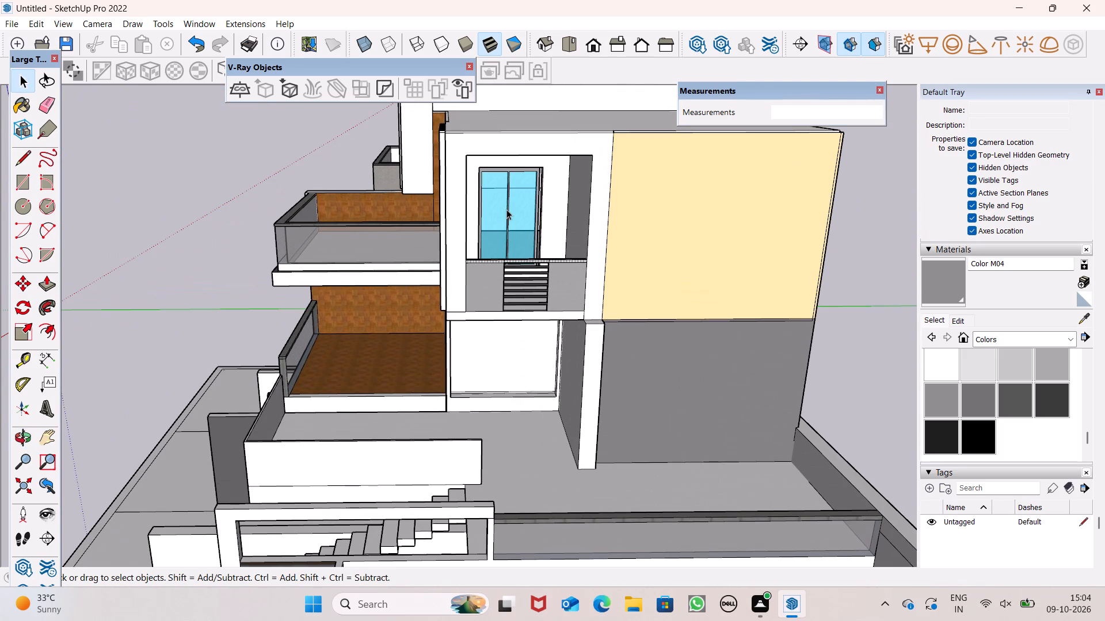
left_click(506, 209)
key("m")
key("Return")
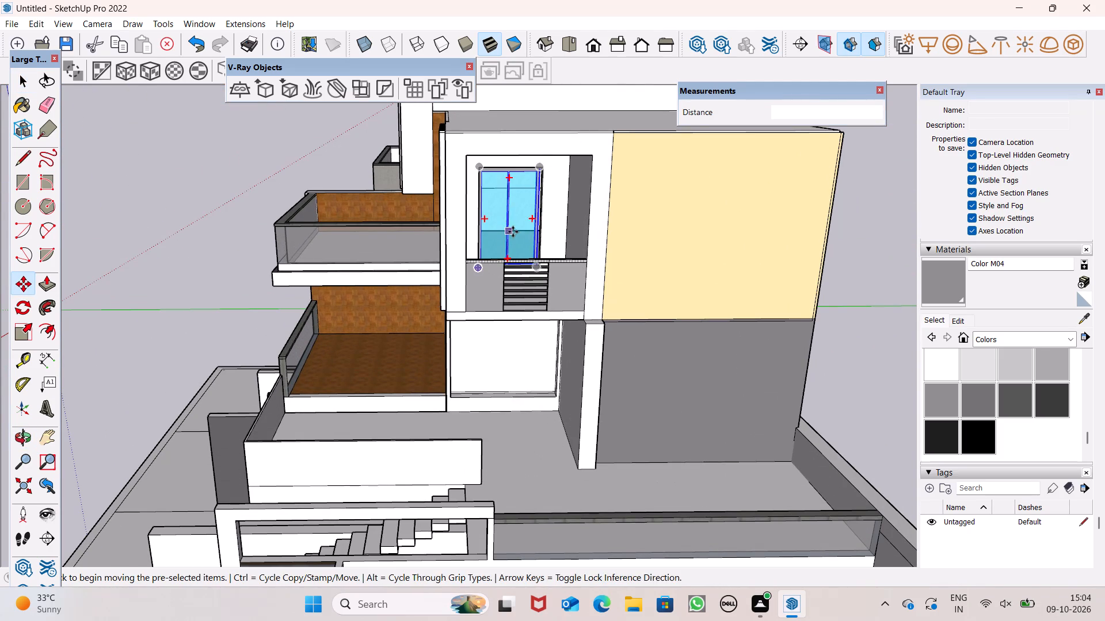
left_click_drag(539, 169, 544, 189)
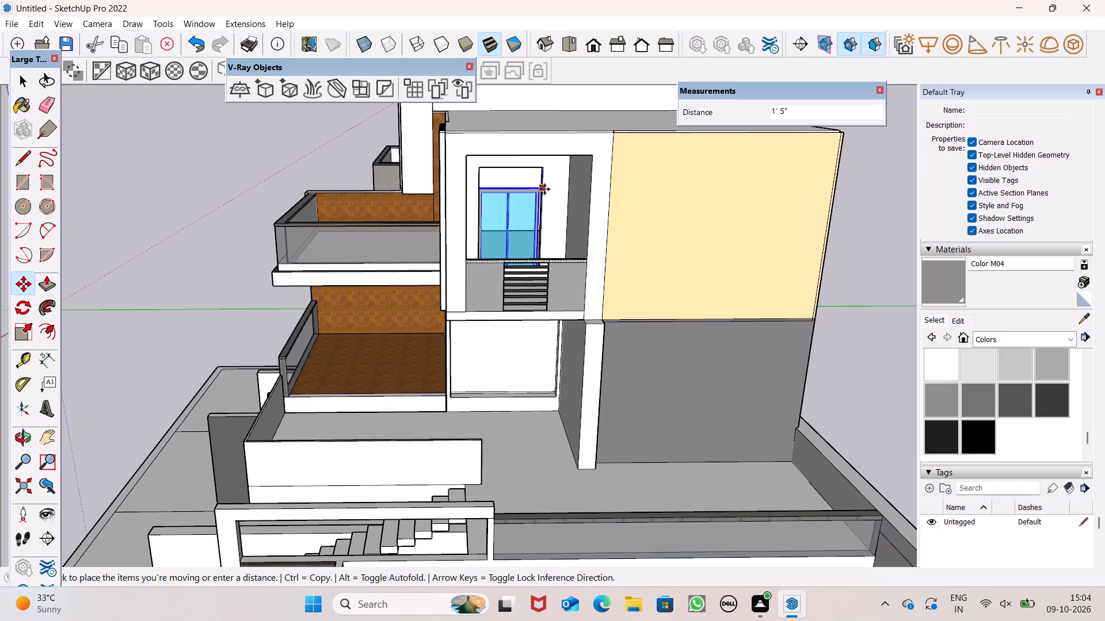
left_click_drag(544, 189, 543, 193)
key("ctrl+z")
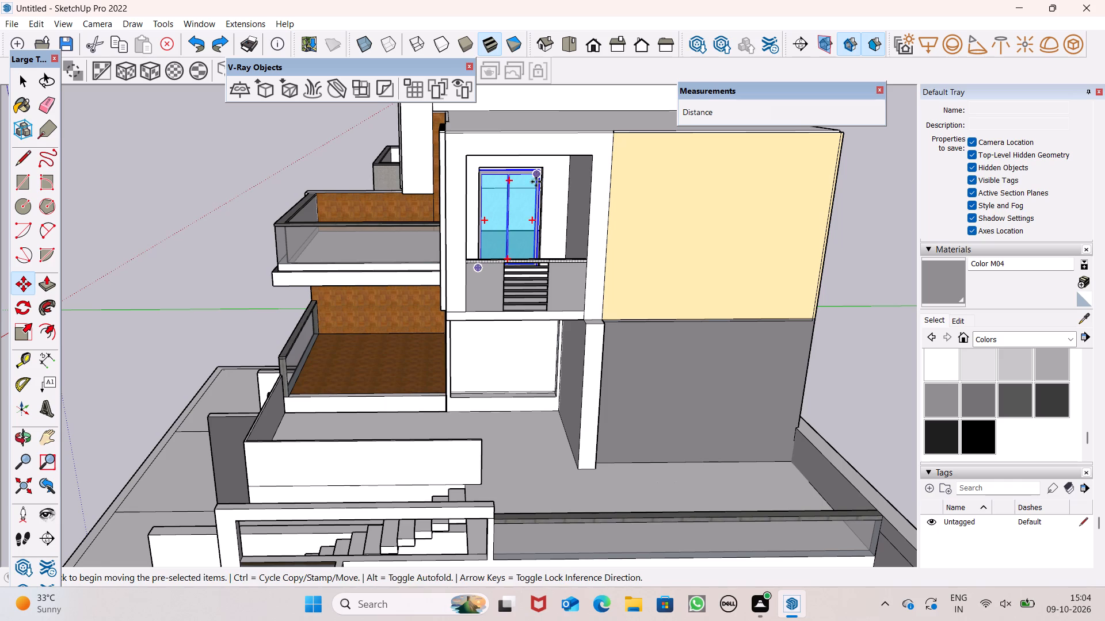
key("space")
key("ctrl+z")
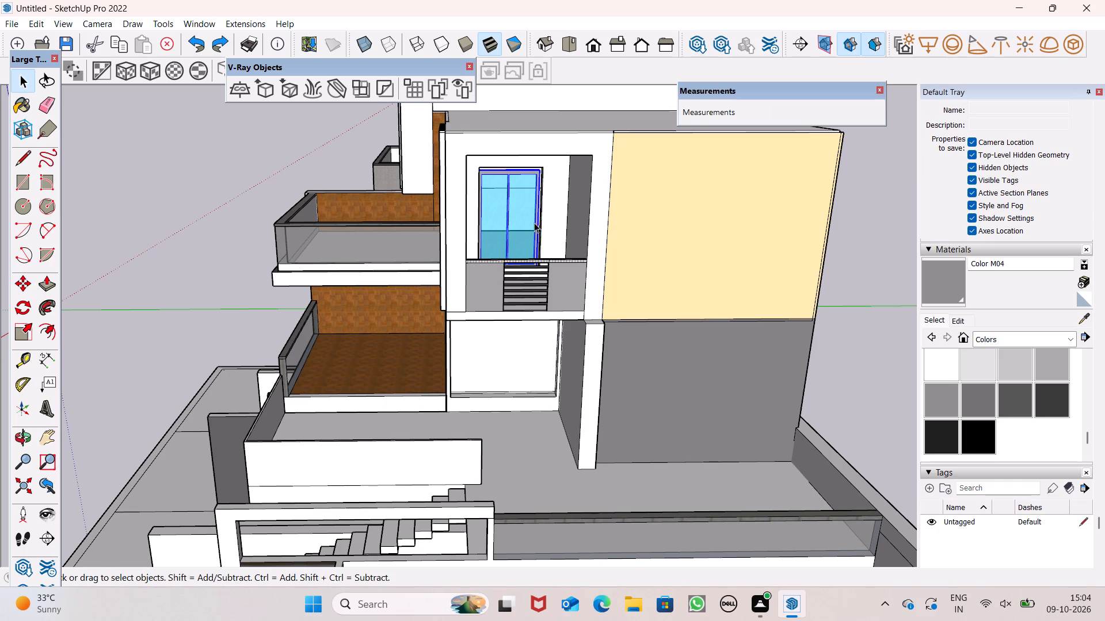
Widen the window group along the red axis to meet the far side edge of the recessed balcony opening.
scroll(534, 223, "up", 1)
scroll(534, 218, "down", 1)
scroll(534, 218, "up", 2)
middle_click_drag(531, 221, 509, 275)
scroll(513, 261, "up", 6)
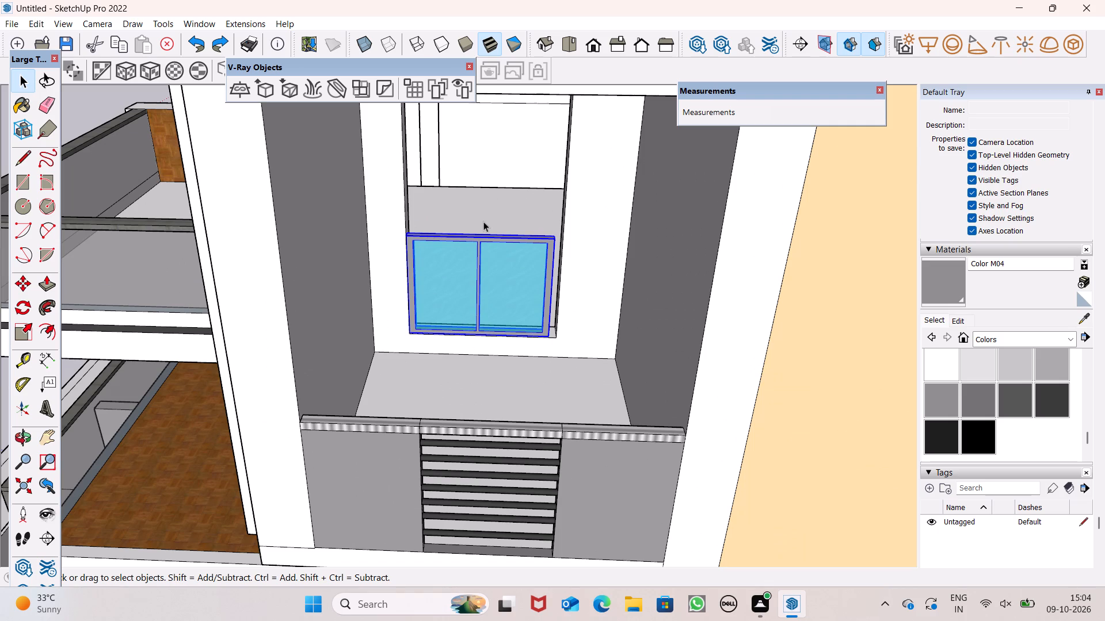
scroll(447, 236, "up", 3)
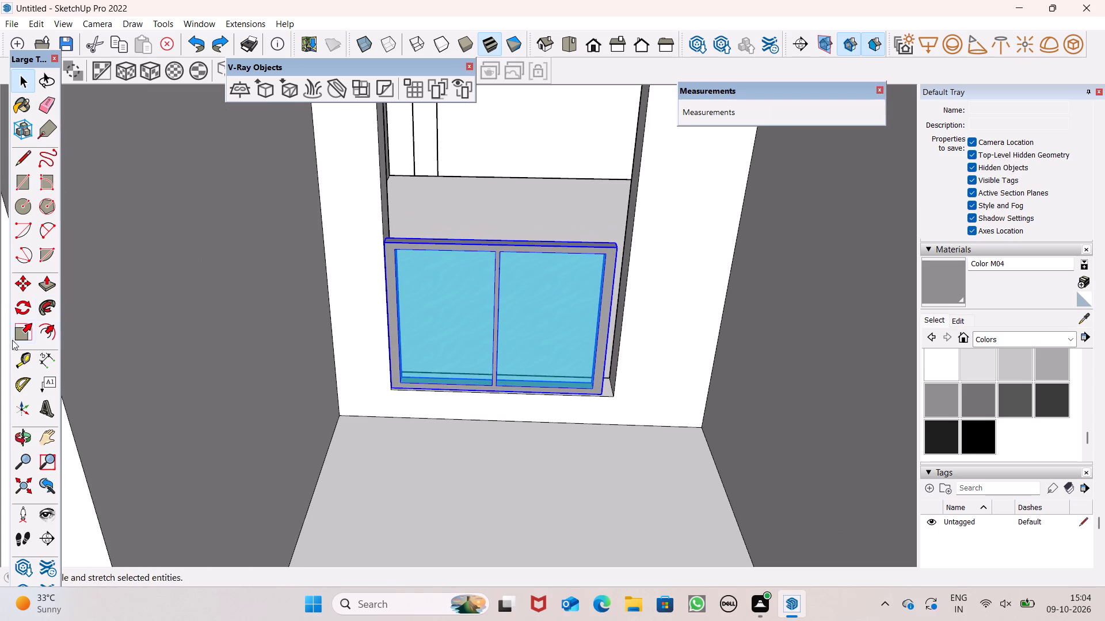
left_click(17, 328)
middle_click_drag(489, 392, 474, 406)
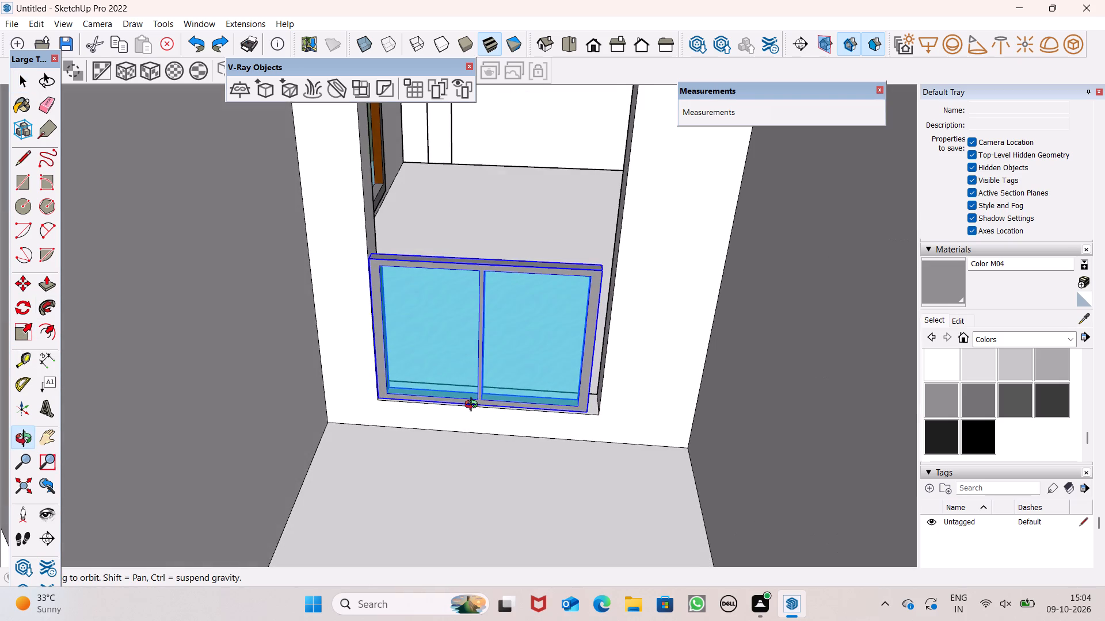
middle_click_drag(474, 406, 474, 405)
scroll(646, 335, "up", 3)
middle_click_drag(638, 383, 573, 384)
scroll(578, 387, "up", 1)
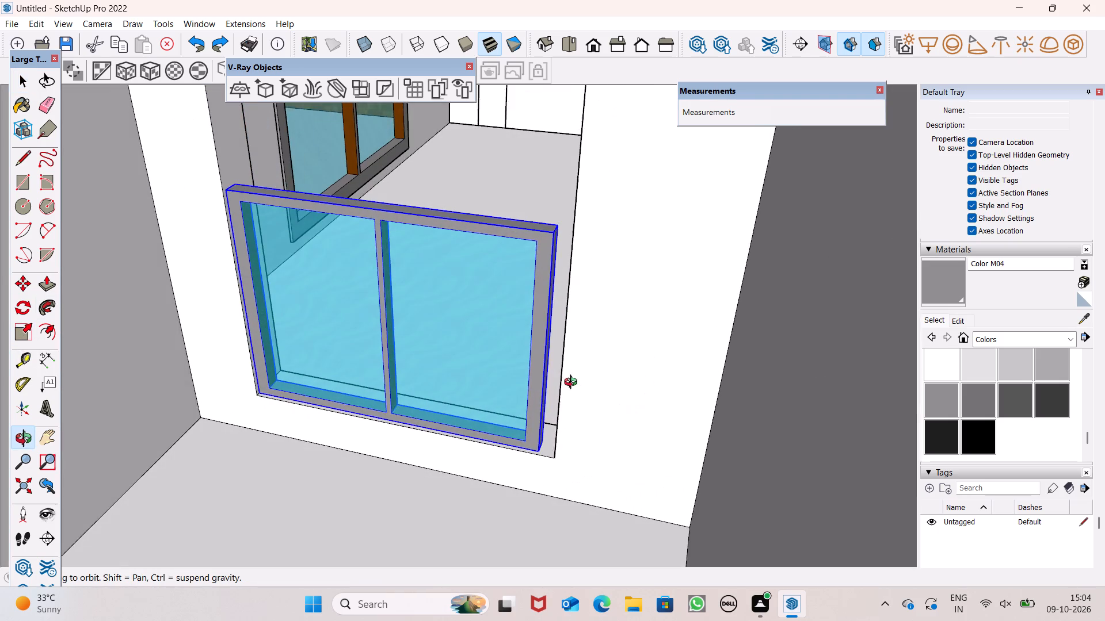
middle_click_drag(573, 384, 571, 381)
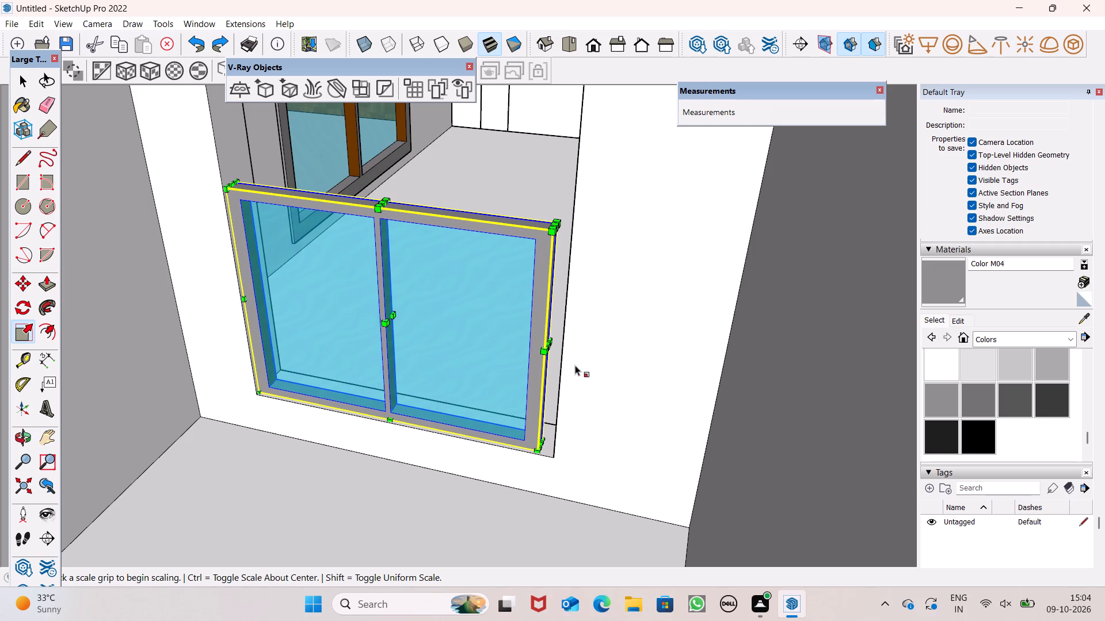
scroll(577, 365, "up", 1)
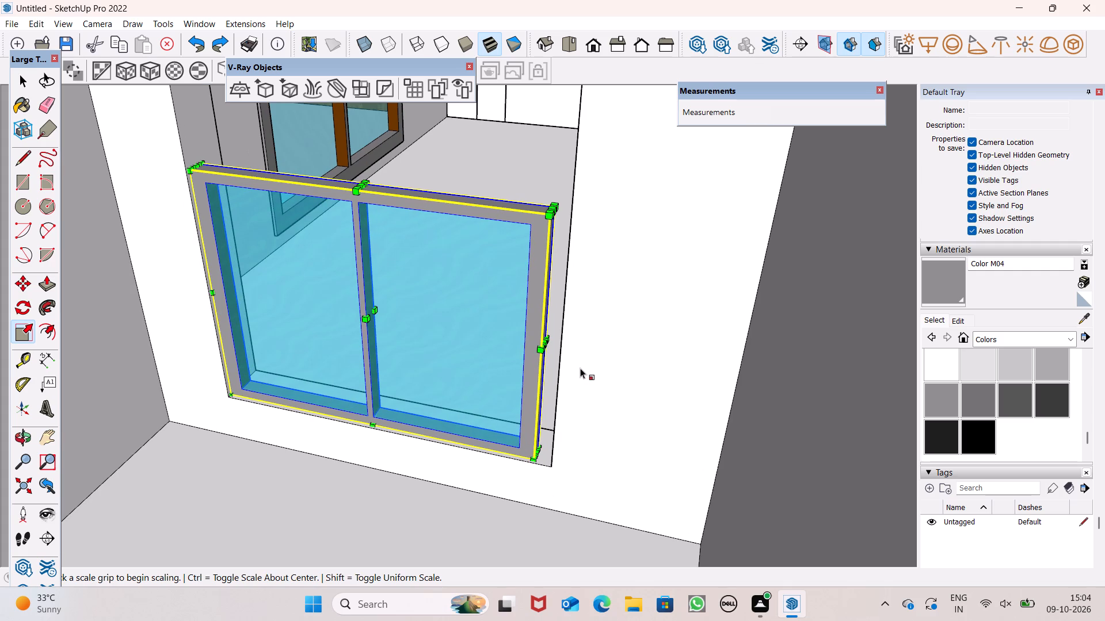
scroll(580, 368, "up", 2)
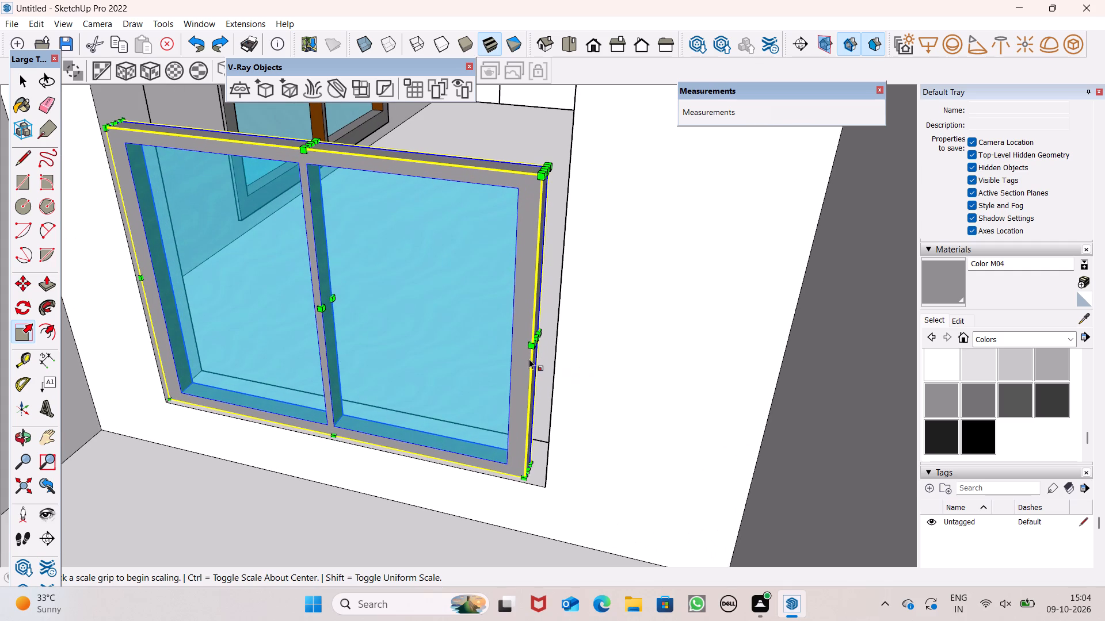
scroll(549, 355, "up", 6)
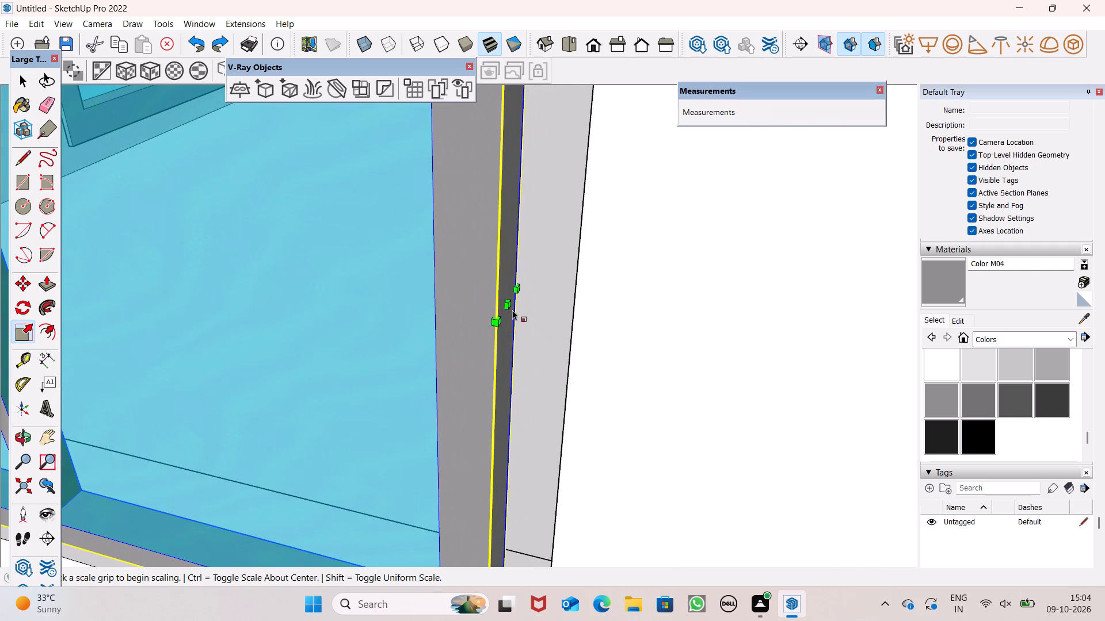
left_click_drag(509, 306, 571, 328)
Stretch the window group upward along the blue axis toward the top of the opening.
scroll(622, 286, "down", 2)
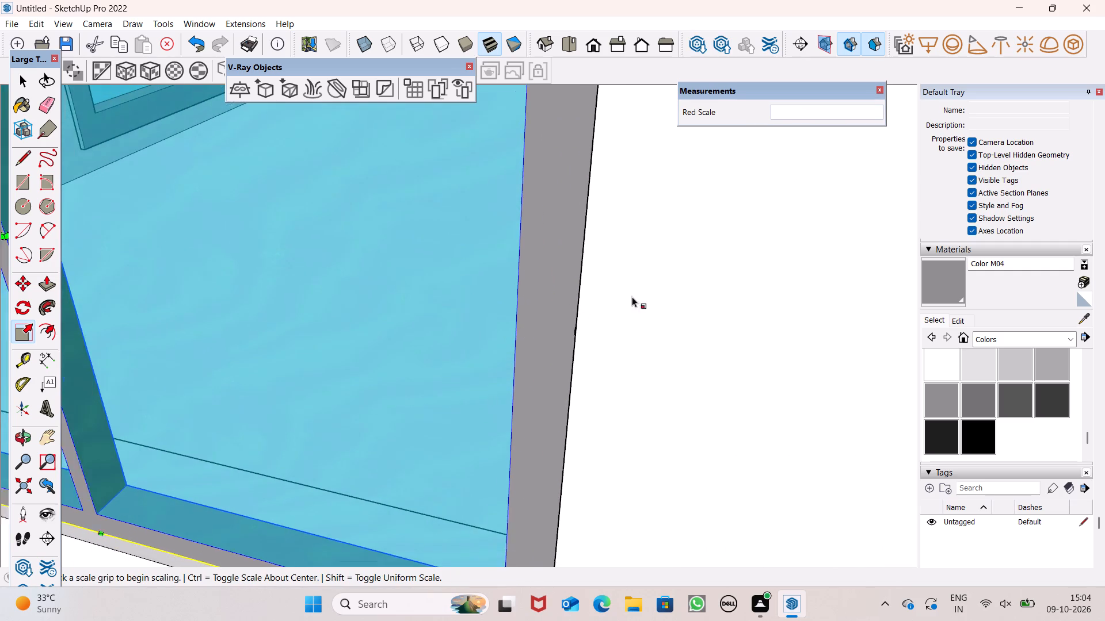
scroll(632, 297, "down", 3)
scroll(693, 338, "down", 17)
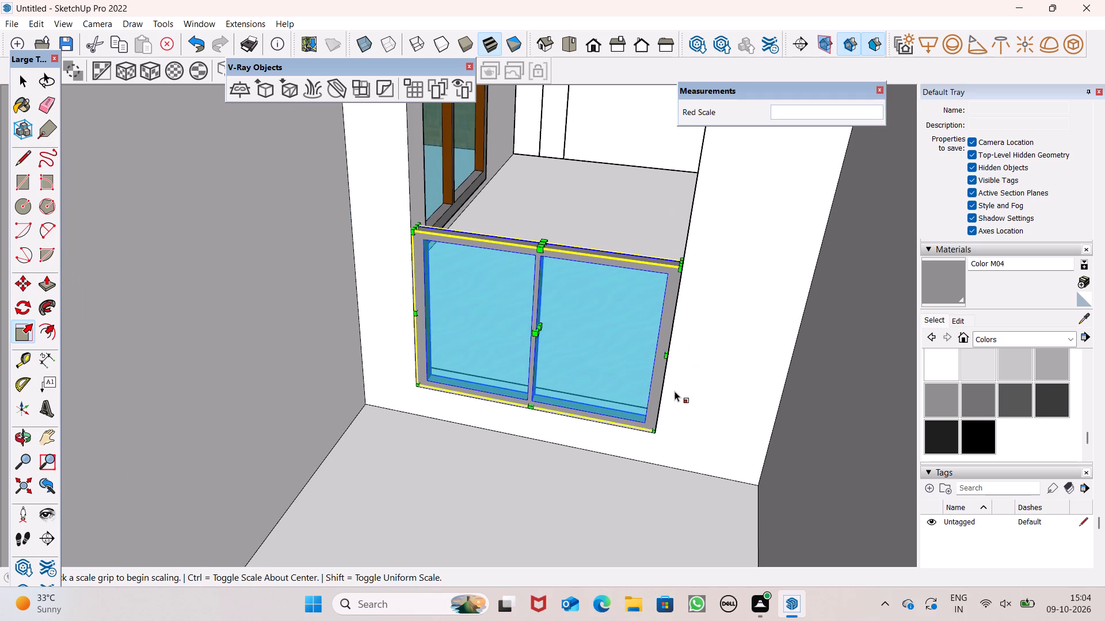
scroll(675, 391, "down", 7)
scroll(640, 323, "up", 6)
middle_click_drag(653, 309, 680, 264)
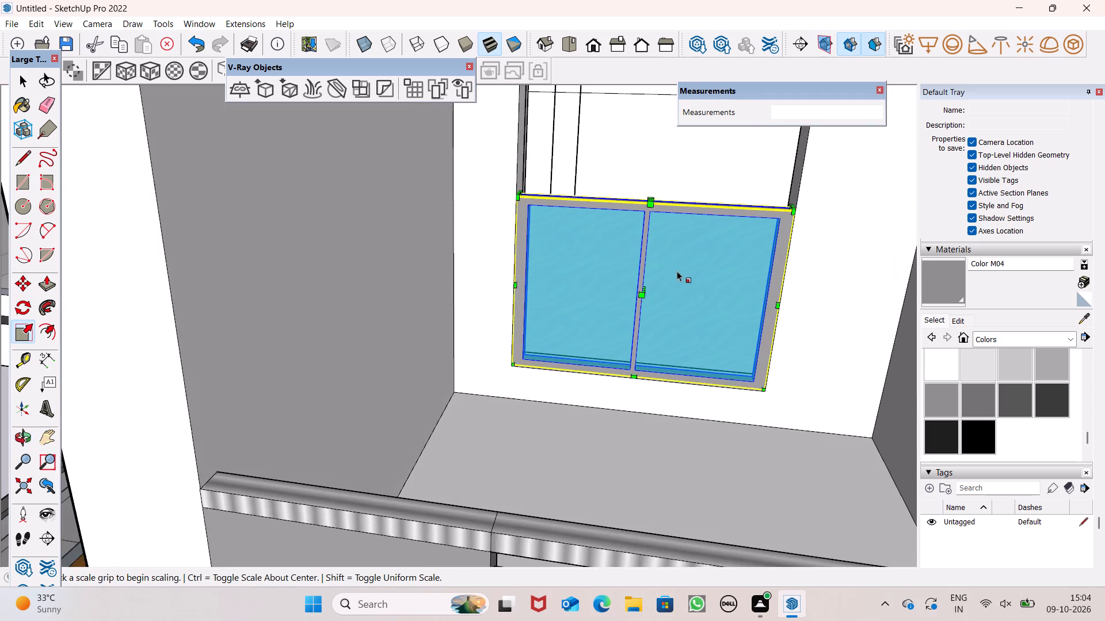
scroll(643, 344, "down", 5)
scroll(653, 252, "down", 2)
scroll(656, 148, "up", 6)
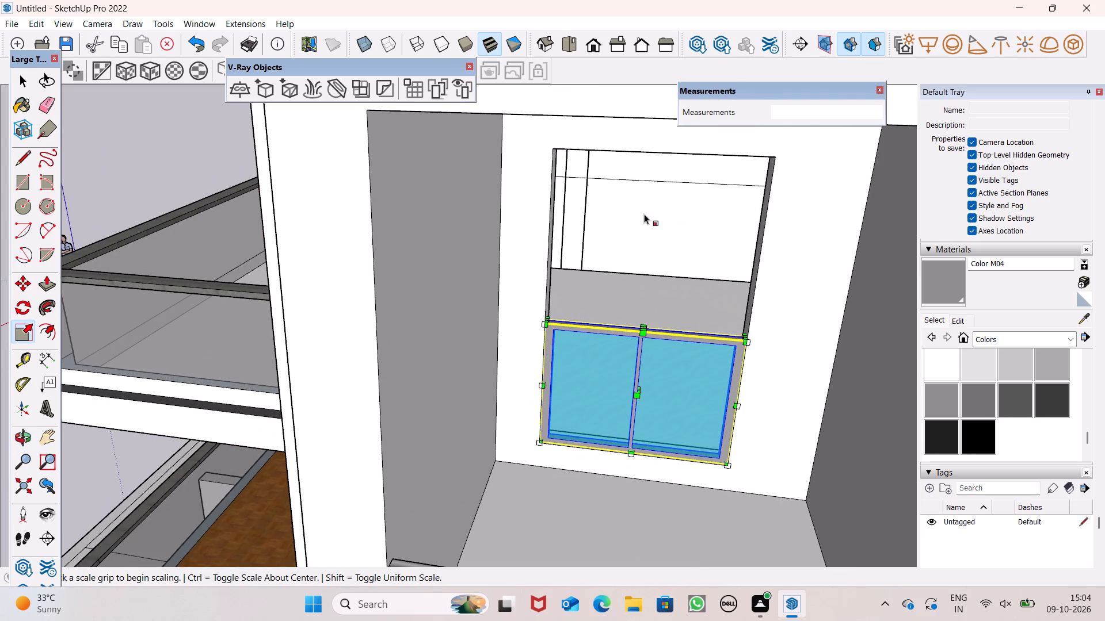
middle_click_drag(654, 327, 671, 328)
scroll(669, 334, "up", 3)
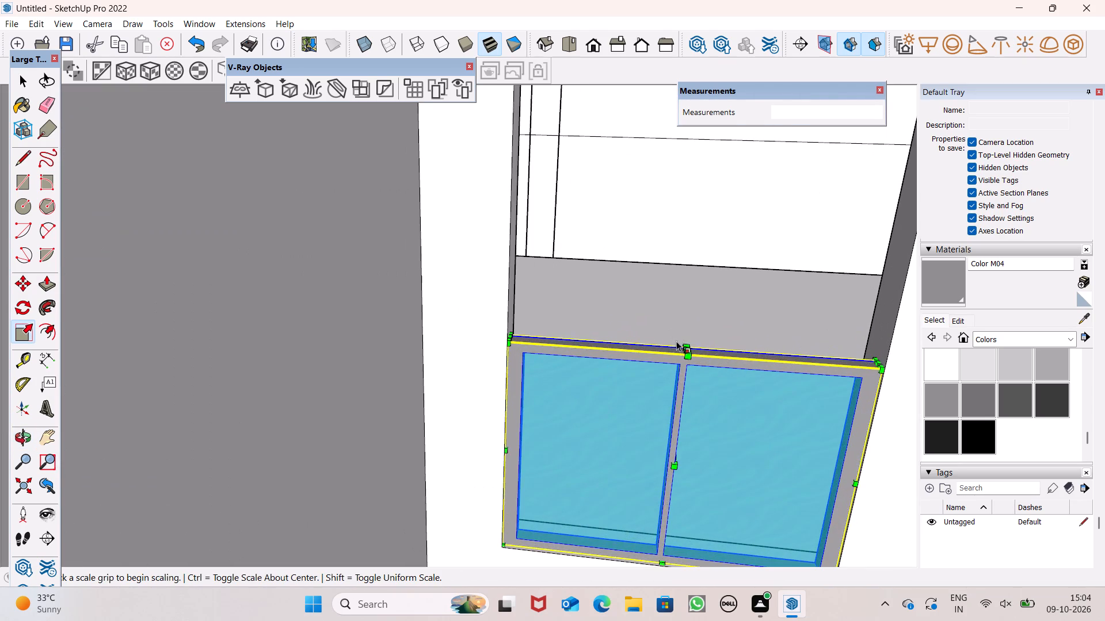
middle_click_drag(683, 354, 696, 392)
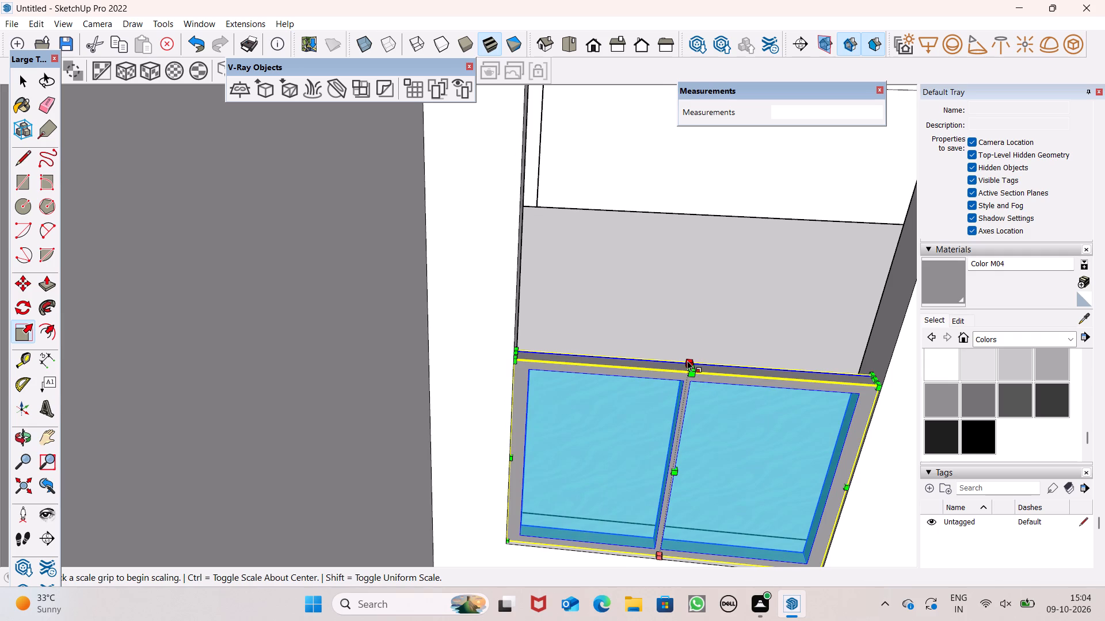
left_click_drag(692, 365, 692, 348)
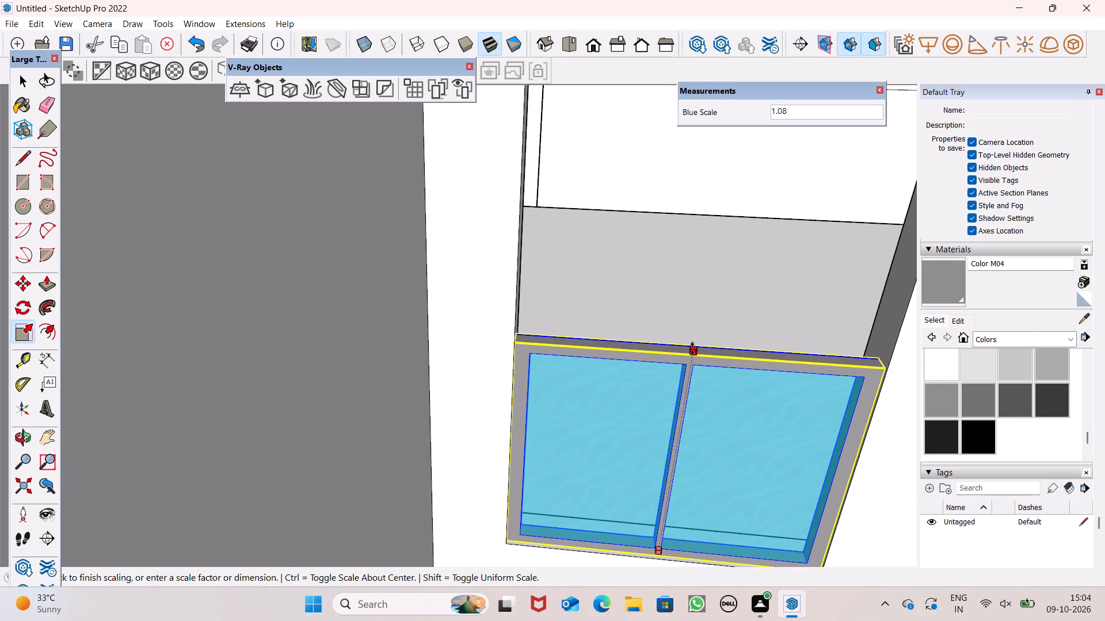
left_click_drag(692, 348, 670, 110)
Finish fitting the window group's height to the opening's top edge with a blue-axis scale of about 1.14.
scroll(594, 284, "down", 6)
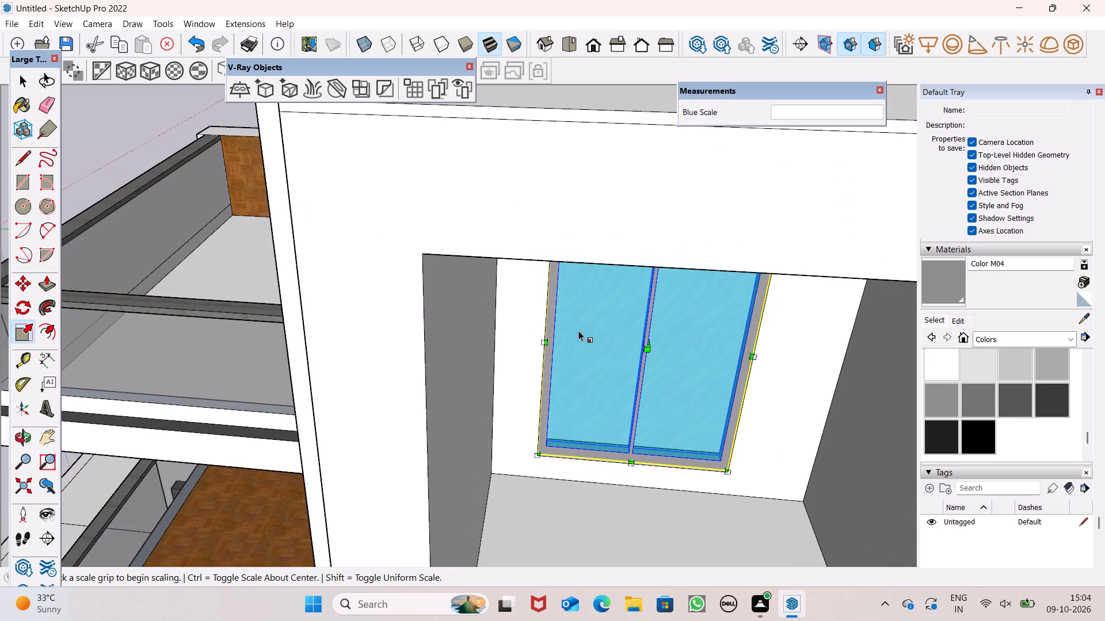
middle_click_drag(625, 321, 657, 232)
scroll(599, 290, "down", 4)
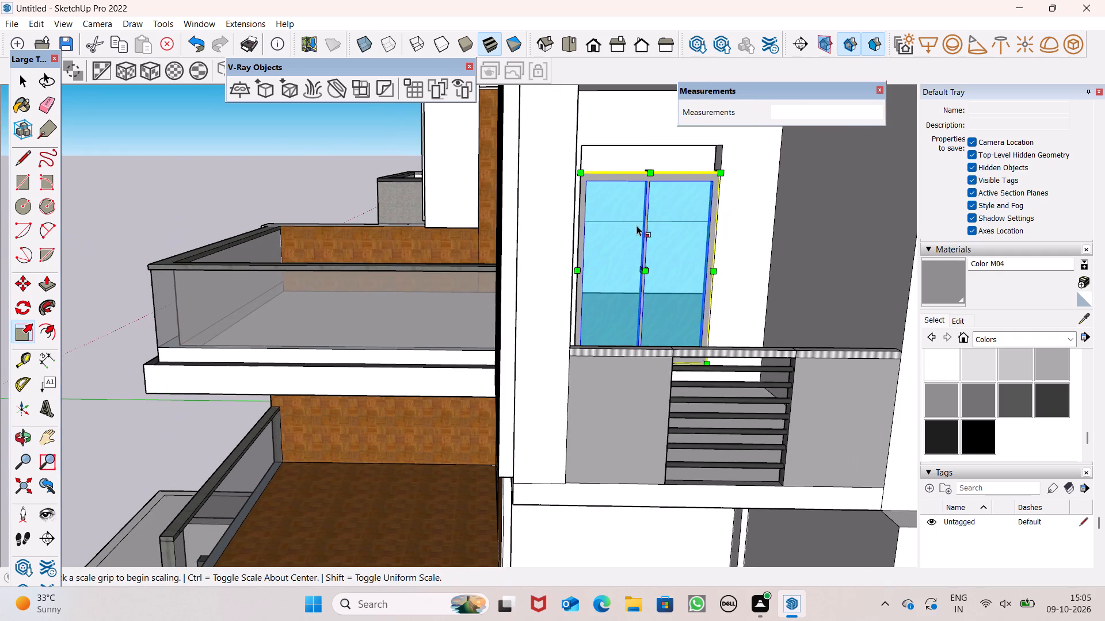
scroll(632, 132, "up", 16)
middle_click_drag(653, 270, 666, 278)
scroll(698, 329, "up", 1)
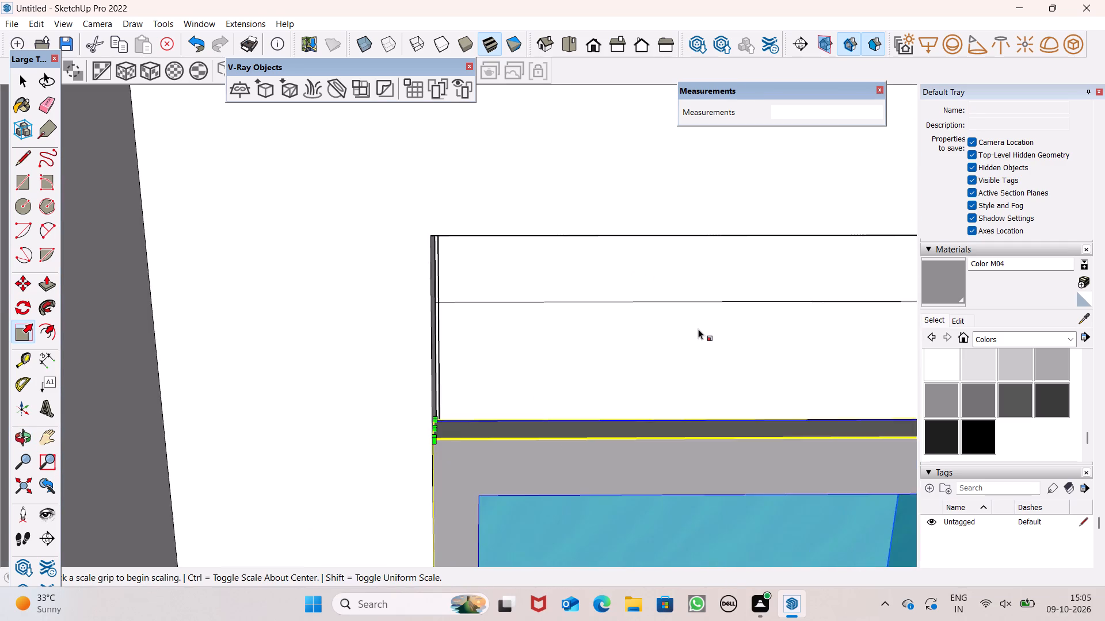
scroll(698, 329, "up", 1)
scroll(691, 329, "down", 1)
scroll(547, 354, "down", 1)
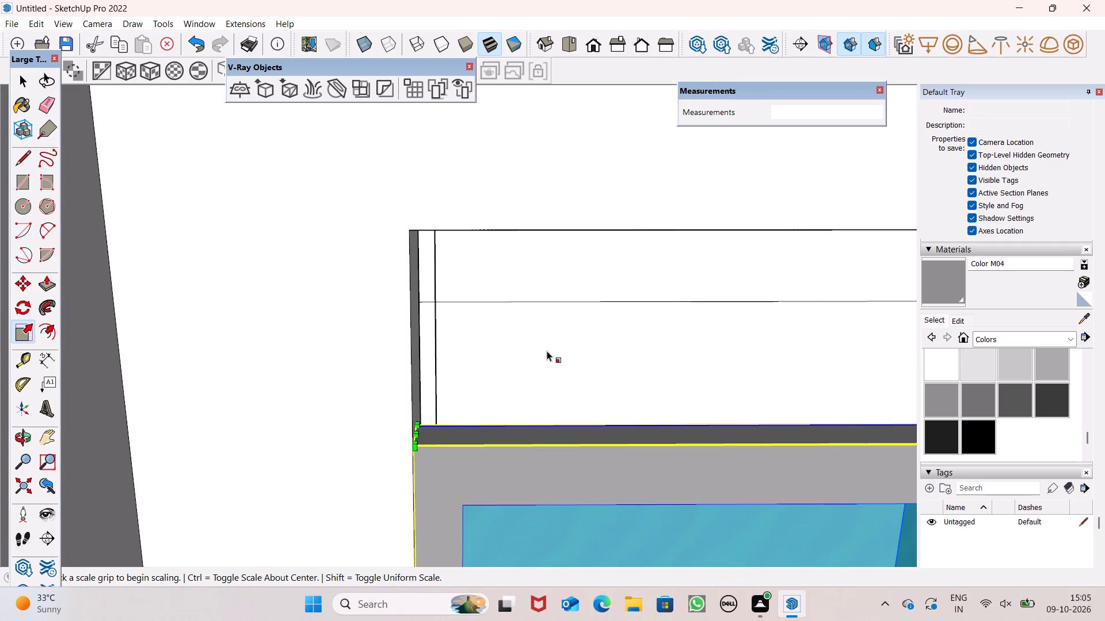
left_click_drag(798, 398, 764, 280)
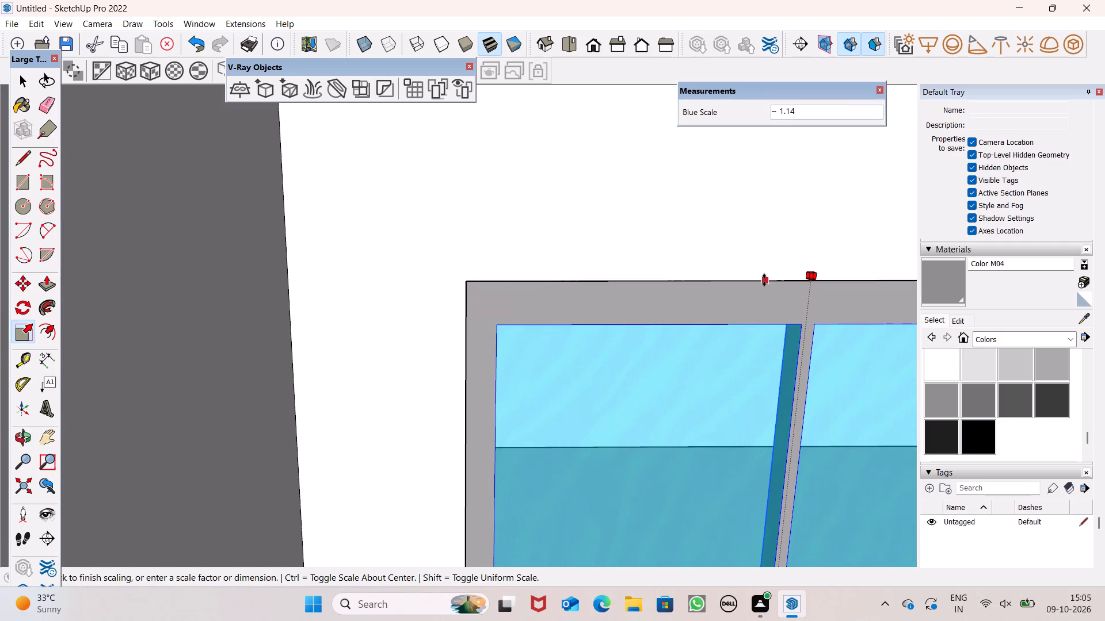
left_click_drag(764, 280, 764, 280)
key("space")
Switch to the right view of the whole house and clear the selection to examine the fitted window.
scroll(365, 308, "down", 2)
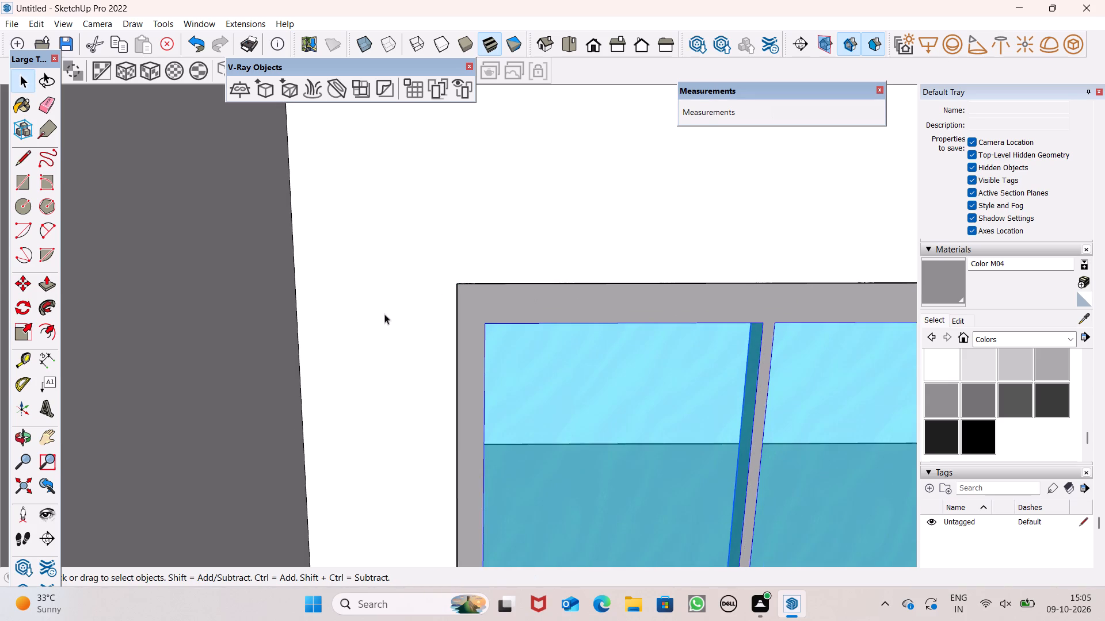
scroll(384, 314, "down", 6)
scroll(578, 250, "down", 4)
scroll(548, 342, "down", 2)
scroll(549, 358, "up", 1)
scroll(577, 237, "down", 2)
left_click(564, 45)
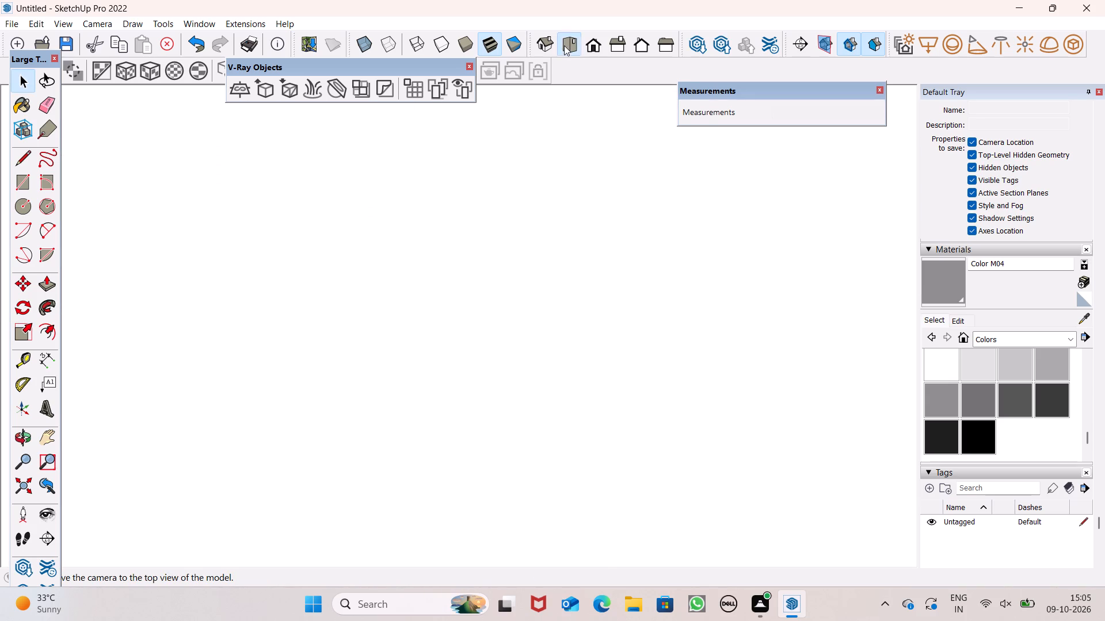
left_click(624, 40)
scroll(468, 481, "down", 6)
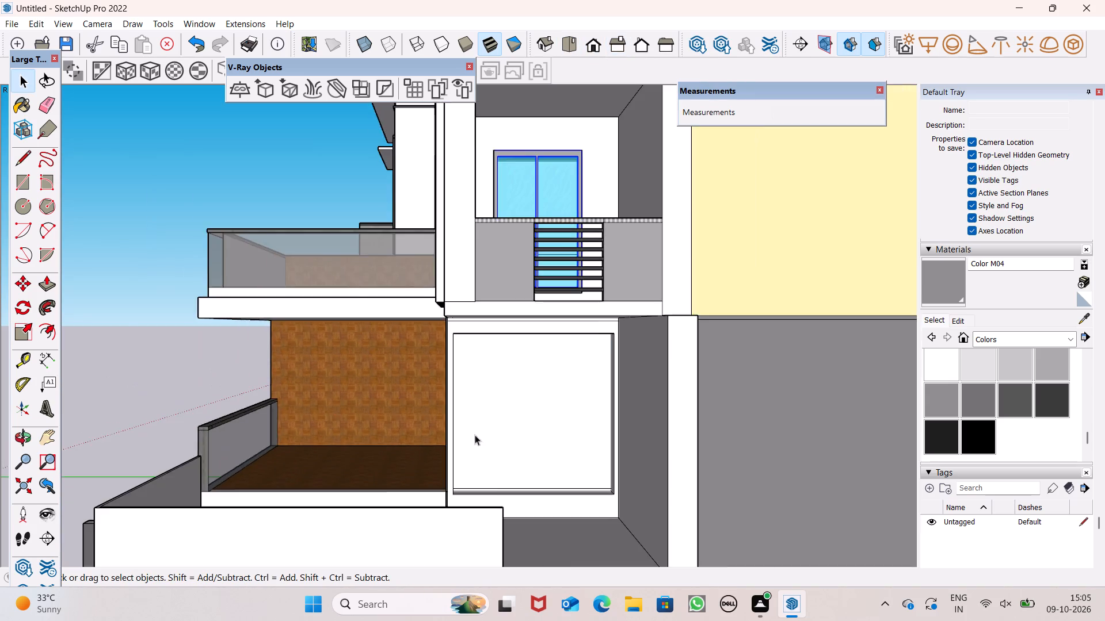
scroll(477, 425, "down", 7)
scroll(477, 476, "down", 2)
left_click(734, 379)
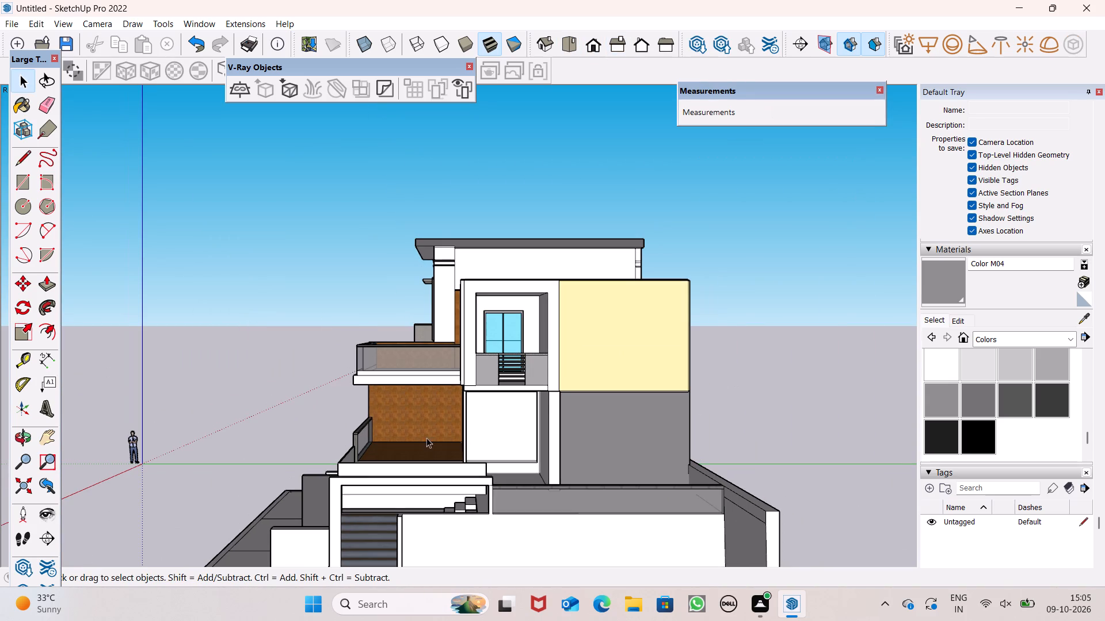
Copy the top-floor front window to empty space beside the house, about 46' 11" away.
middle_click_drag(538, 477, 736, 555)
scroll(671, 397, "down", 4)
middle_click_drag(681, 450, 715, 410)
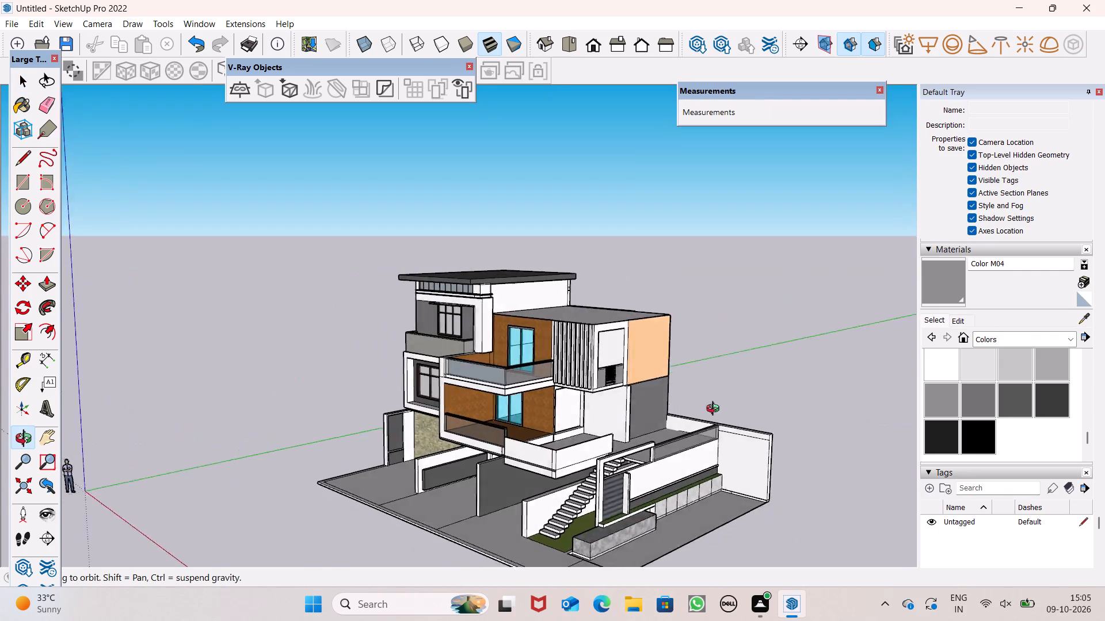
middle_click_drag(715, 410, 862, 442)
scroll(299, 405, "up", 1)
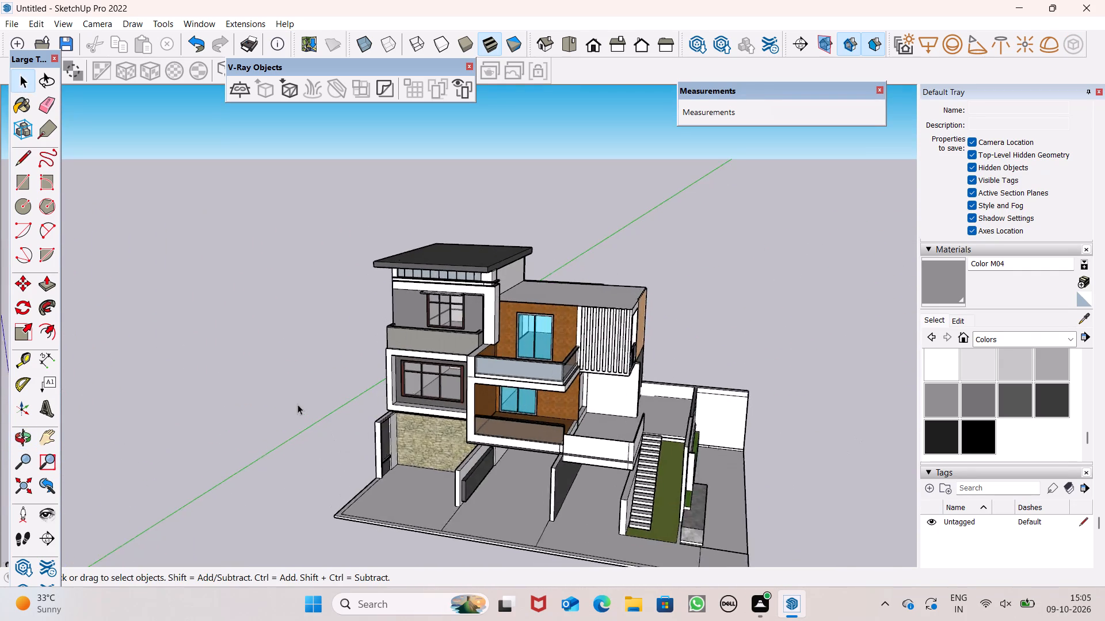
scroll(298, 404, "up", 3)
left_click(499, 289)
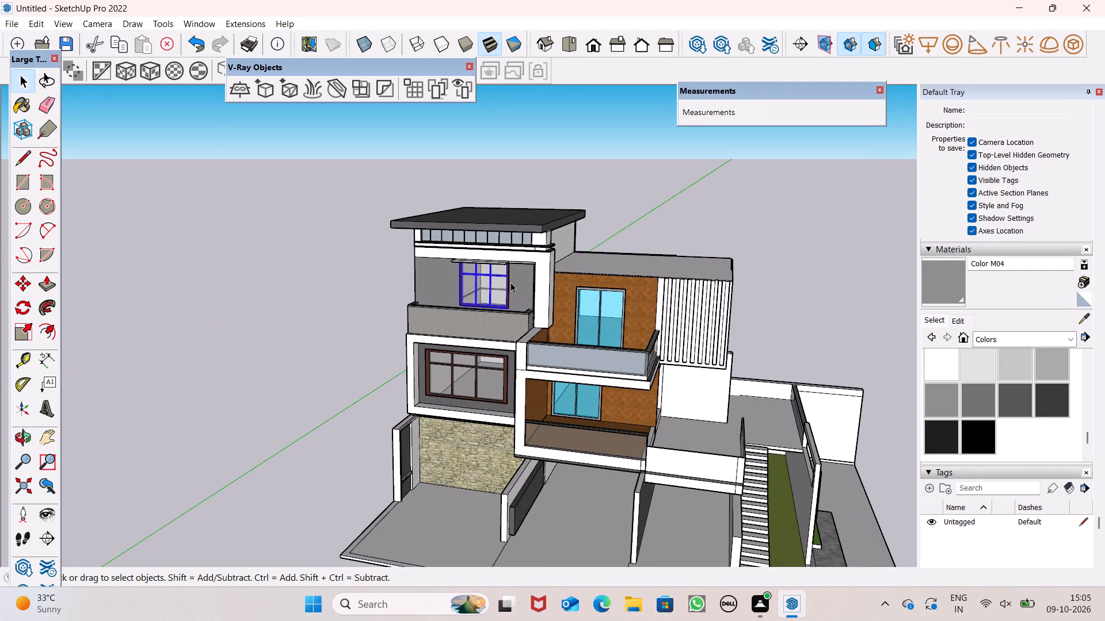
key("m")
key("Return")
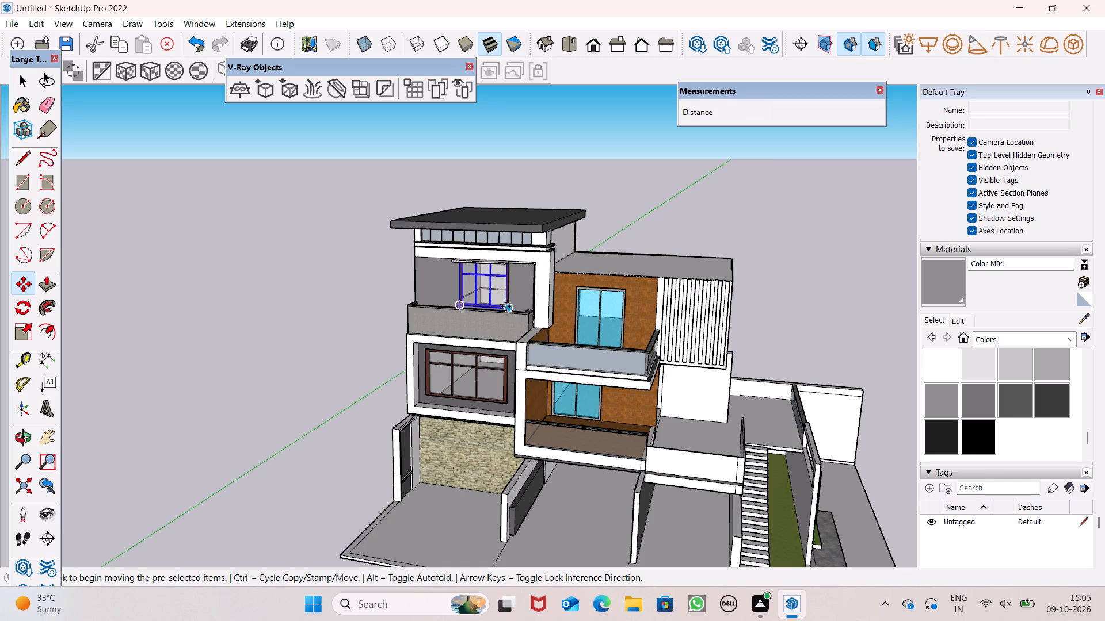
left_click_drag(506, 306, 331, 421)
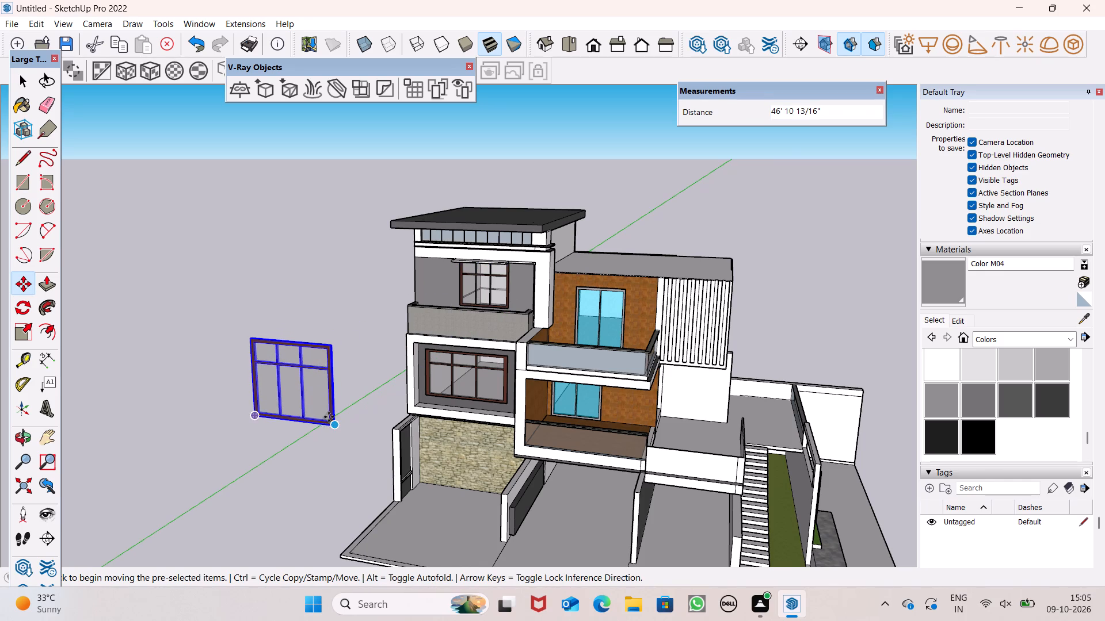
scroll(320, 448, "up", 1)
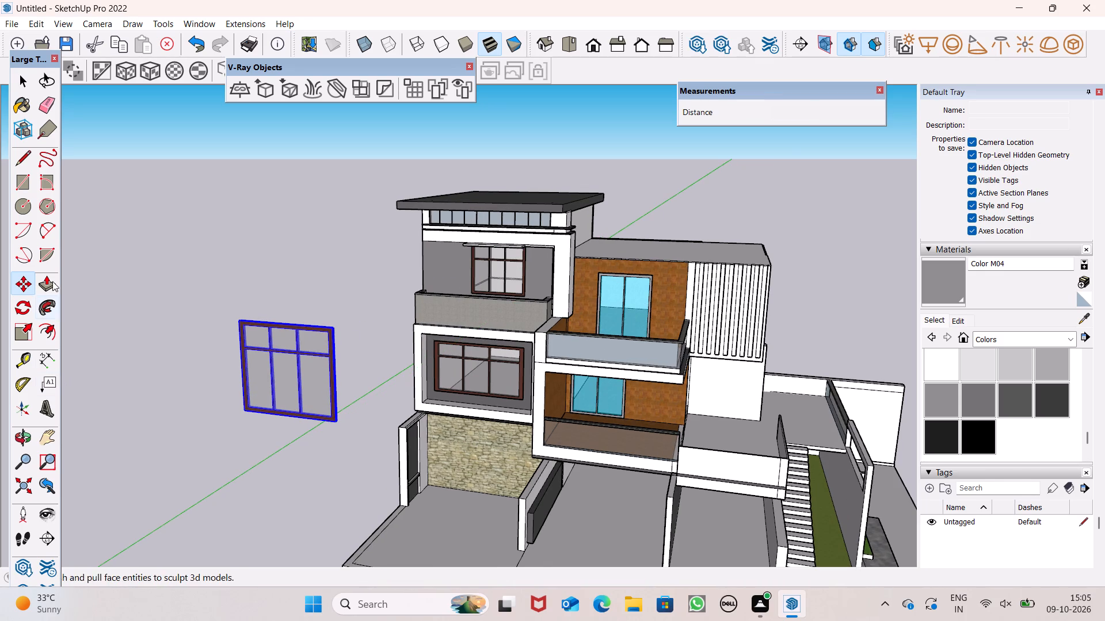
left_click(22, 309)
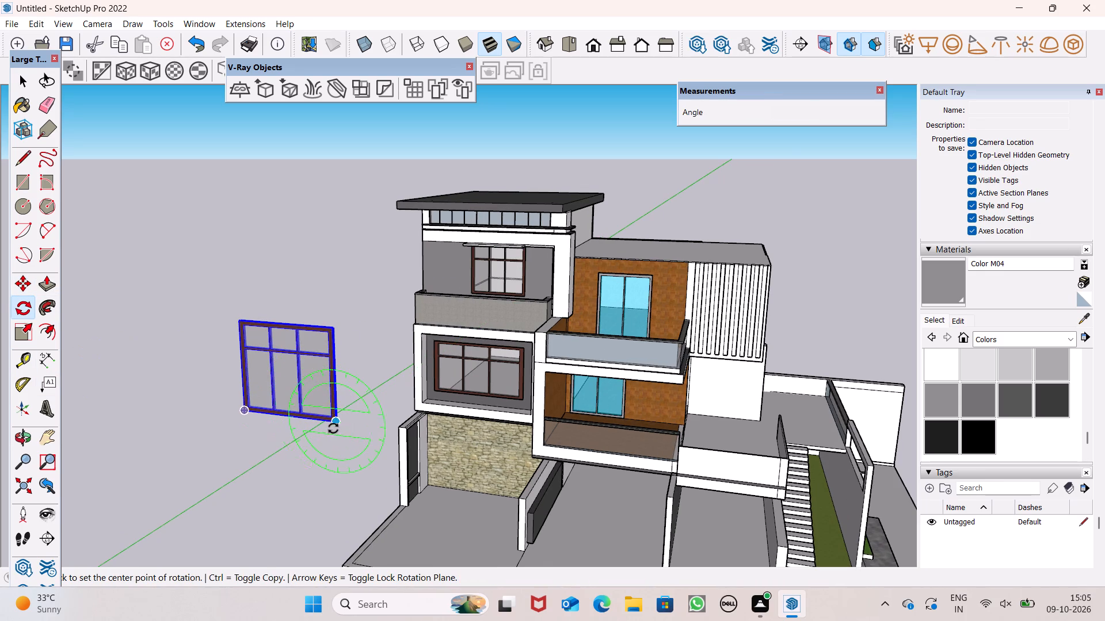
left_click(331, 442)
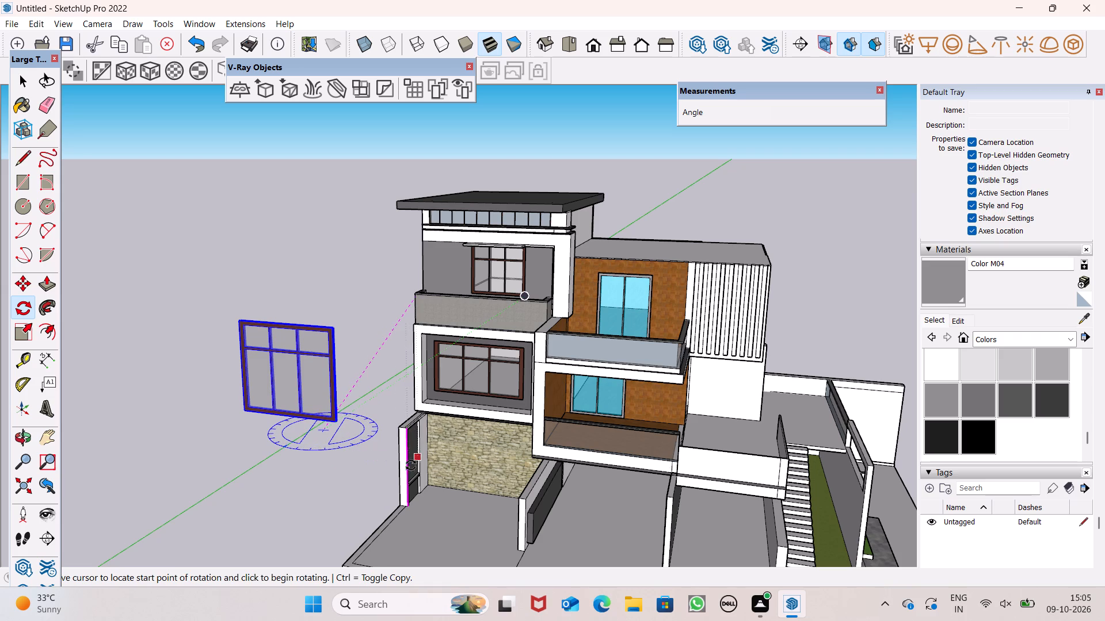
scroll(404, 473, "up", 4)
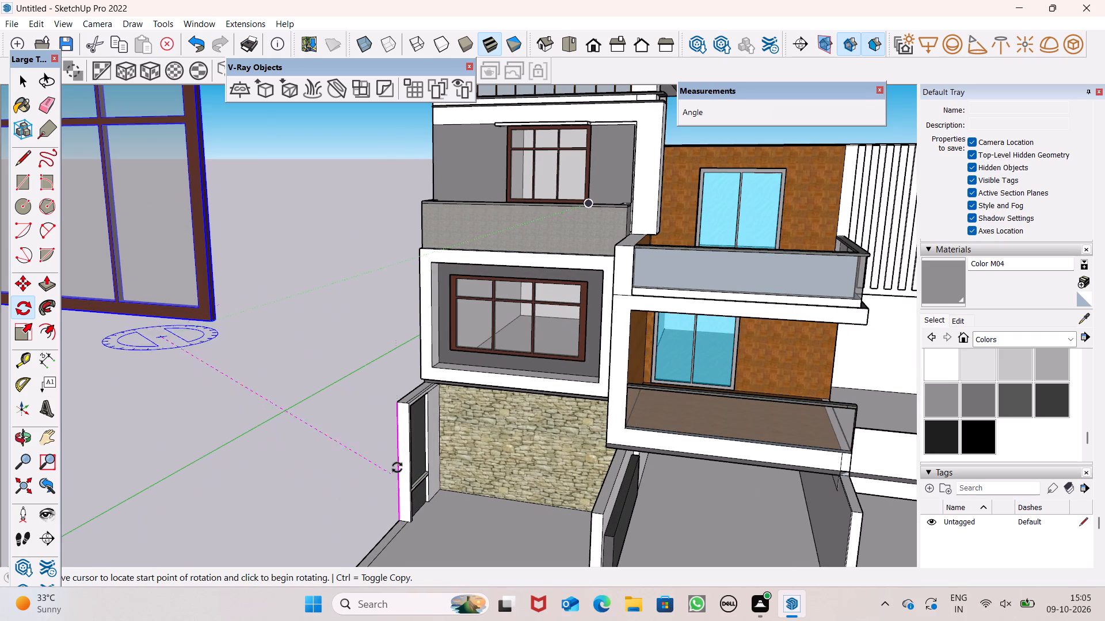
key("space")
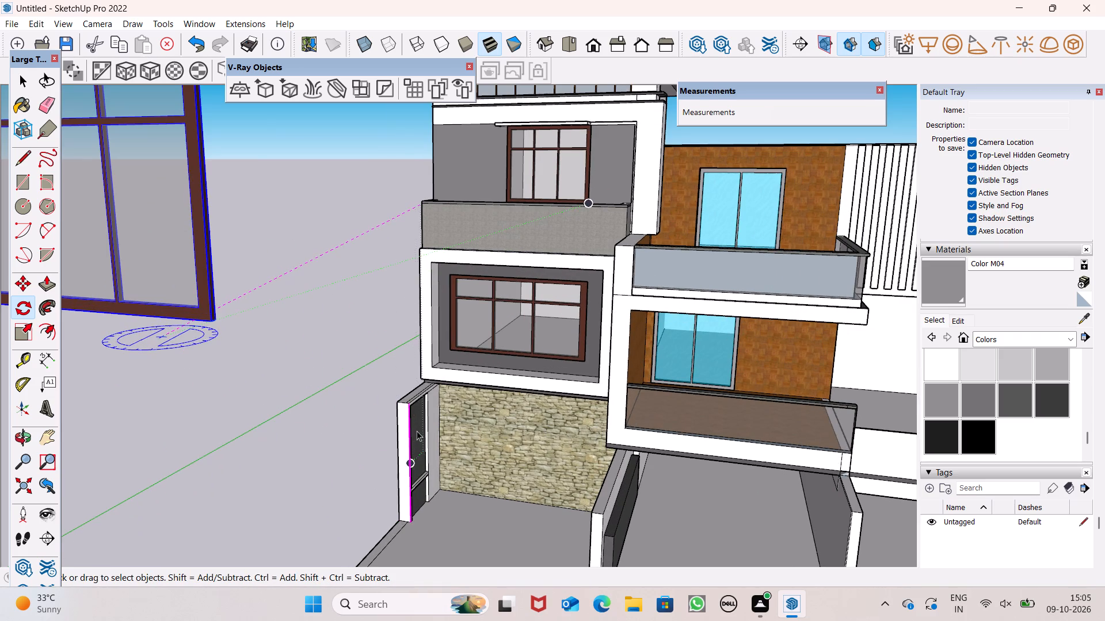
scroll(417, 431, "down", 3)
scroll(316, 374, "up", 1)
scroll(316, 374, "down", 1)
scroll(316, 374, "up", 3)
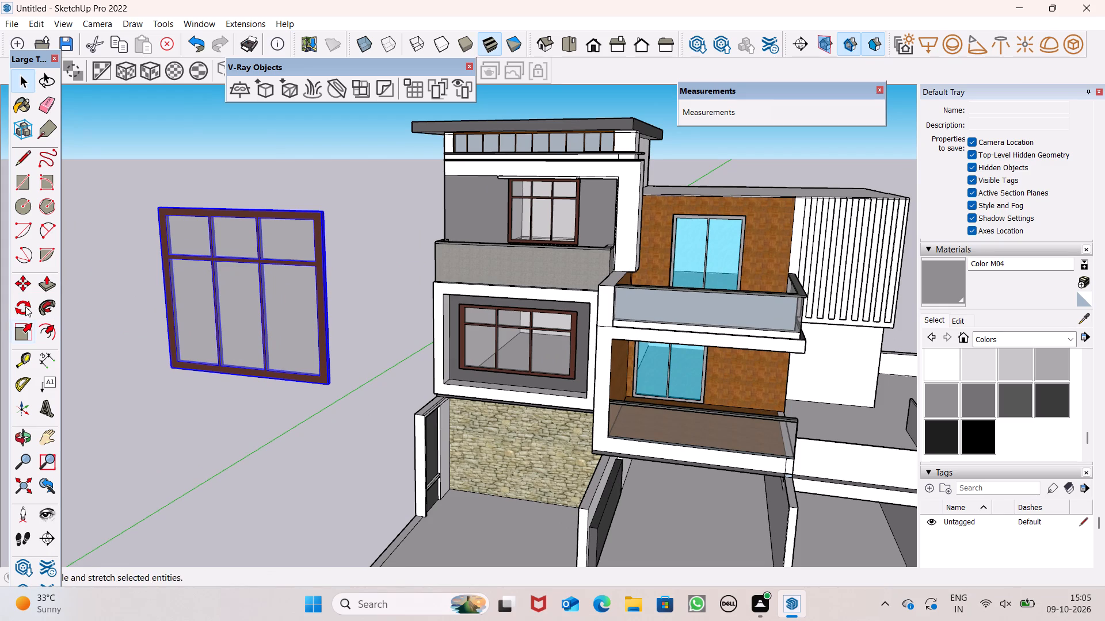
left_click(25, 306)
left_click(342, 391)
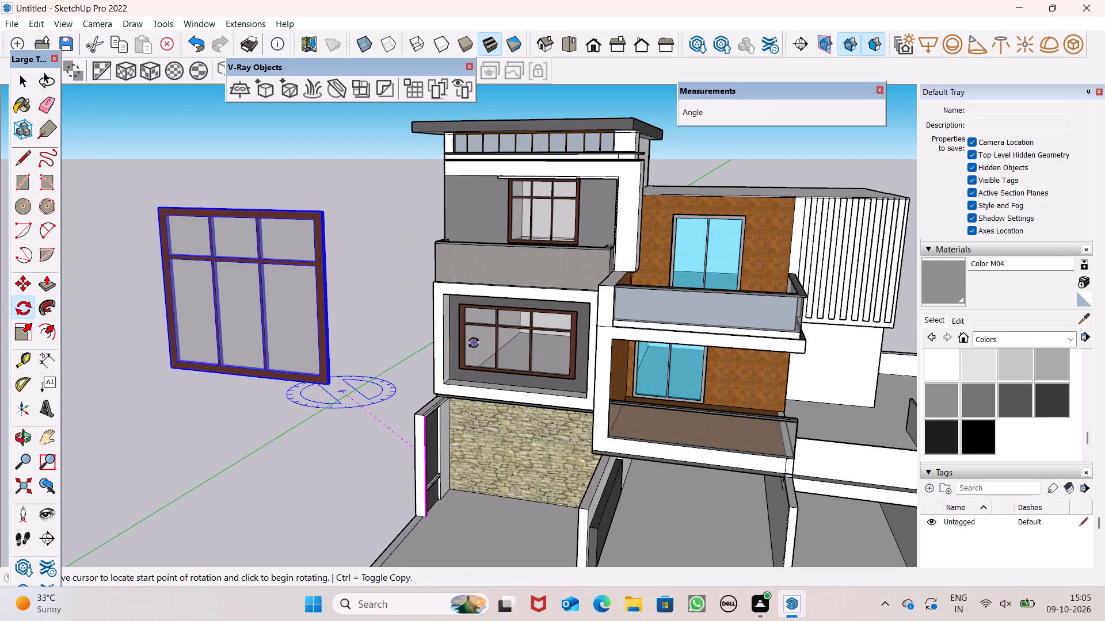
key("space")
Rotate the window copy horizontally about a point near its lower corner so it faces the same way as the side facade.
scroll(323, 363, "up", 7)
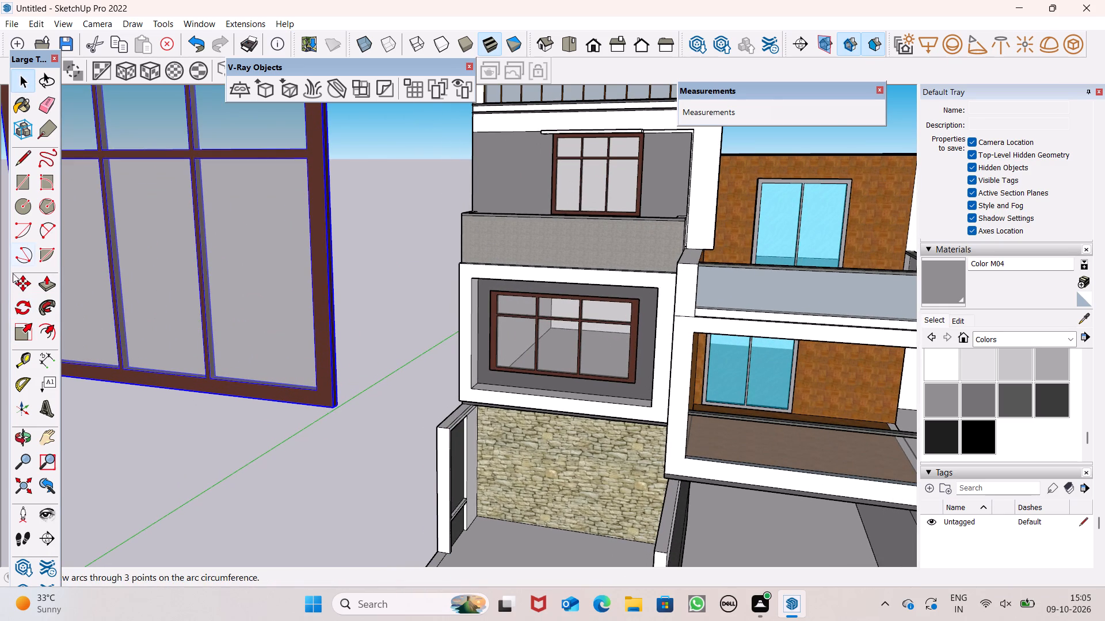
left_click(29, 309)
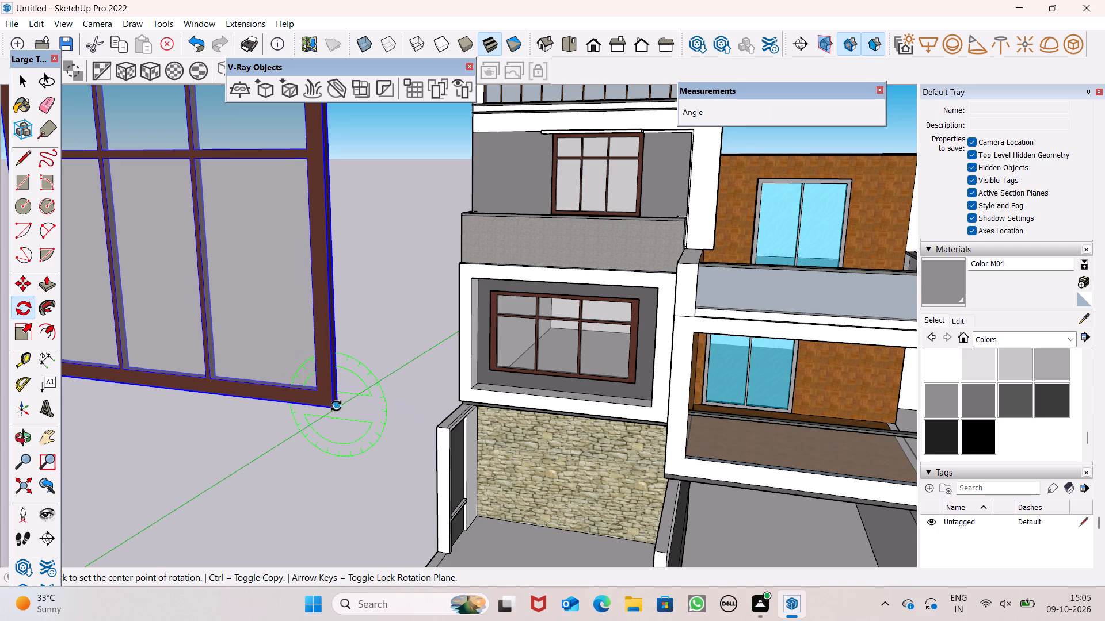
left_click(340, 417)
left_click(396, 425)
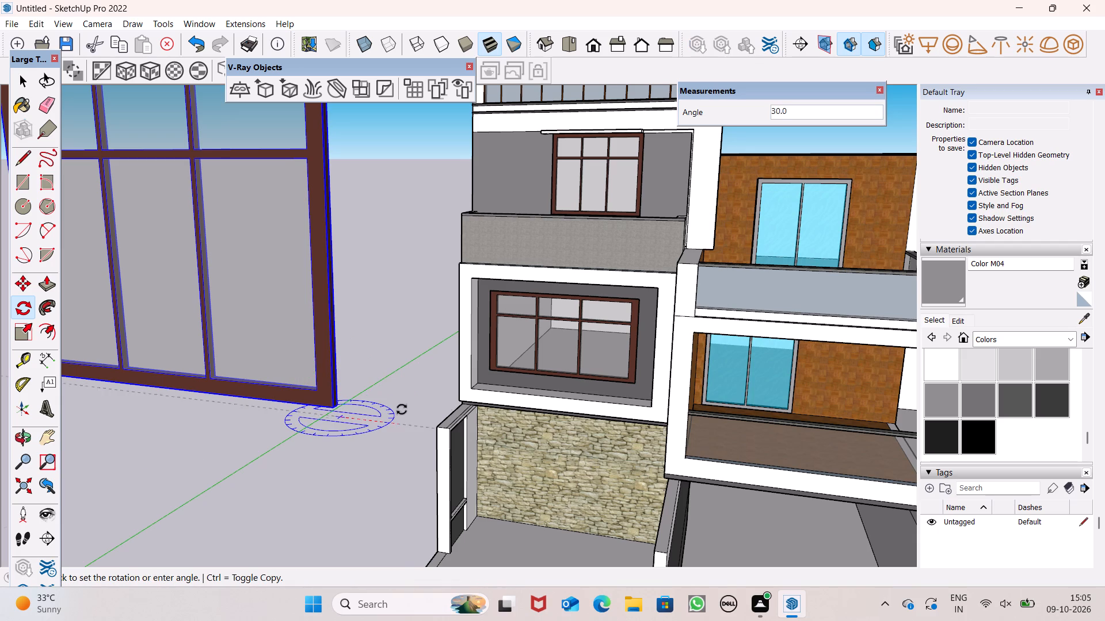
left_click(414, 370)
key("space")
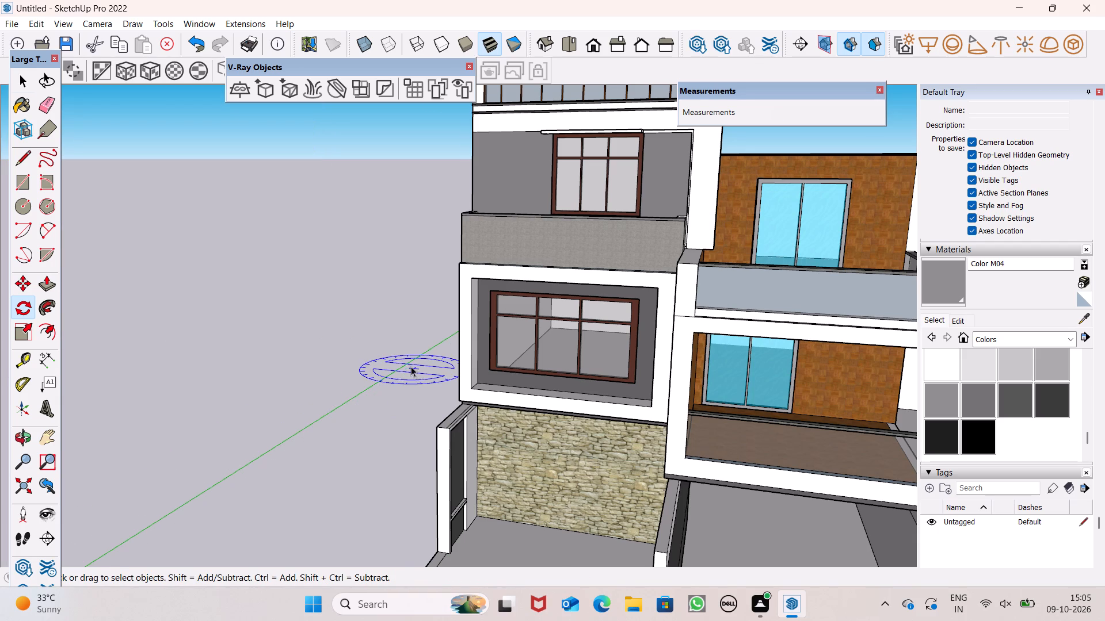
scroll(411, 366, "down", 11)
scroll(490, 301, "down", 1)
scroll(581, 327, "down", 6)
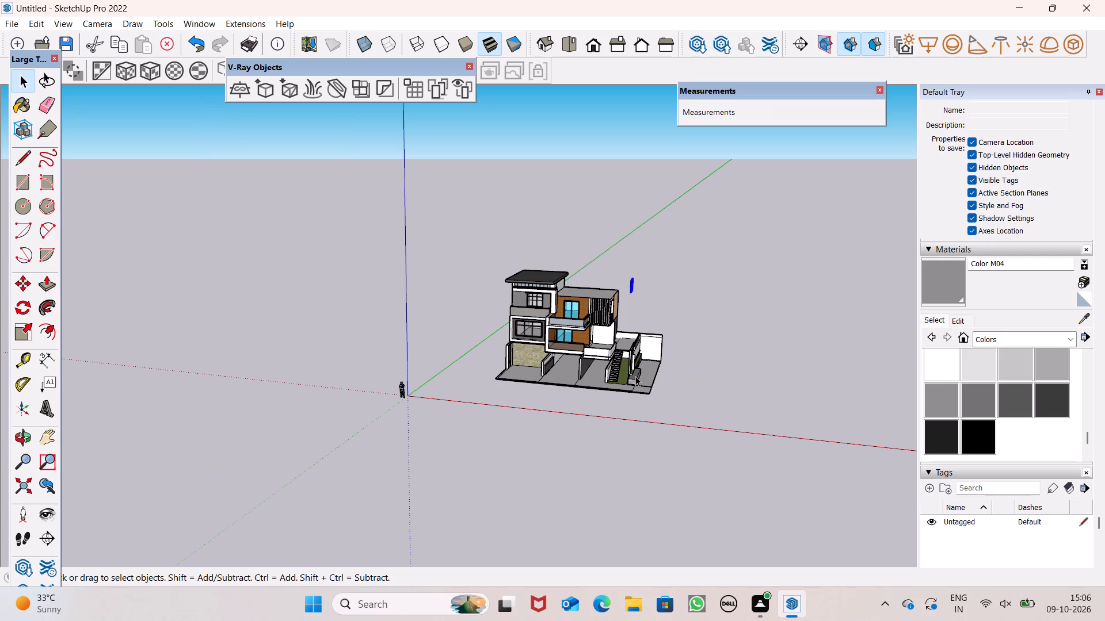
middle_click_drag(692, 455, 185, 379)
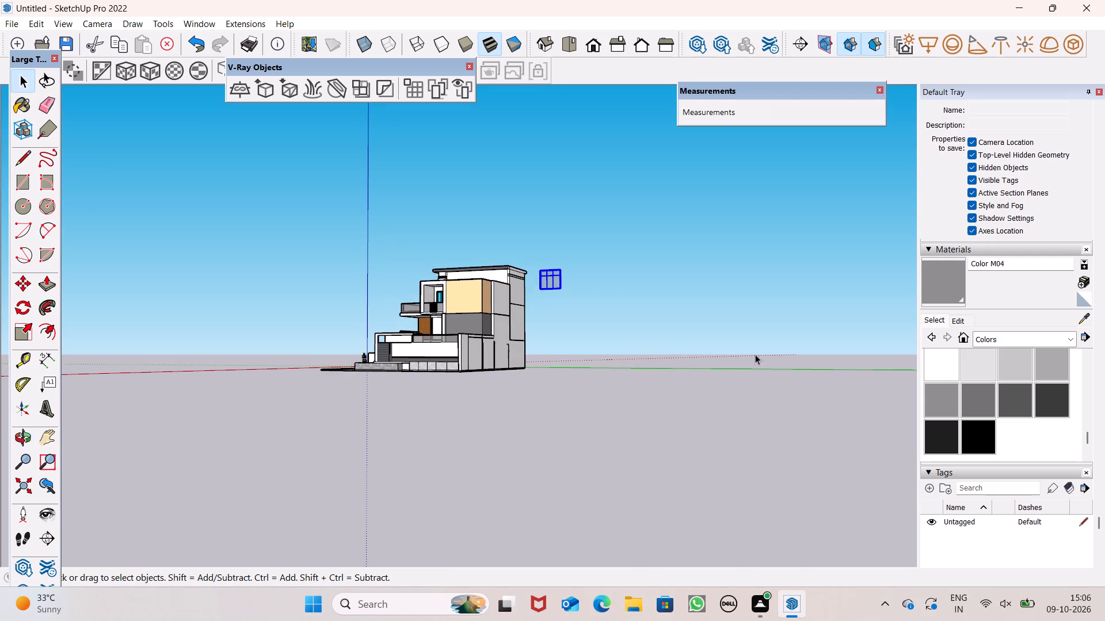
scroll(502, 229, "up", 4)
middle_click_drag(614, 306, 645, 383)
scroll(620, 330, "up", 5)
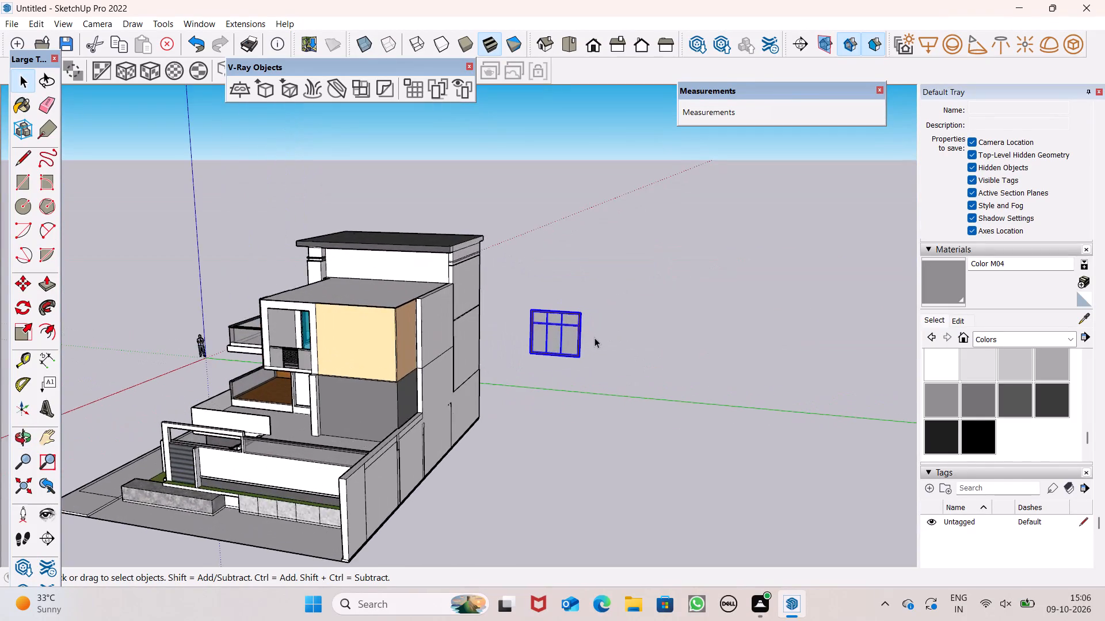
scroll(595, 338, "up", 6)
scroll(494, 344, "down", 1)
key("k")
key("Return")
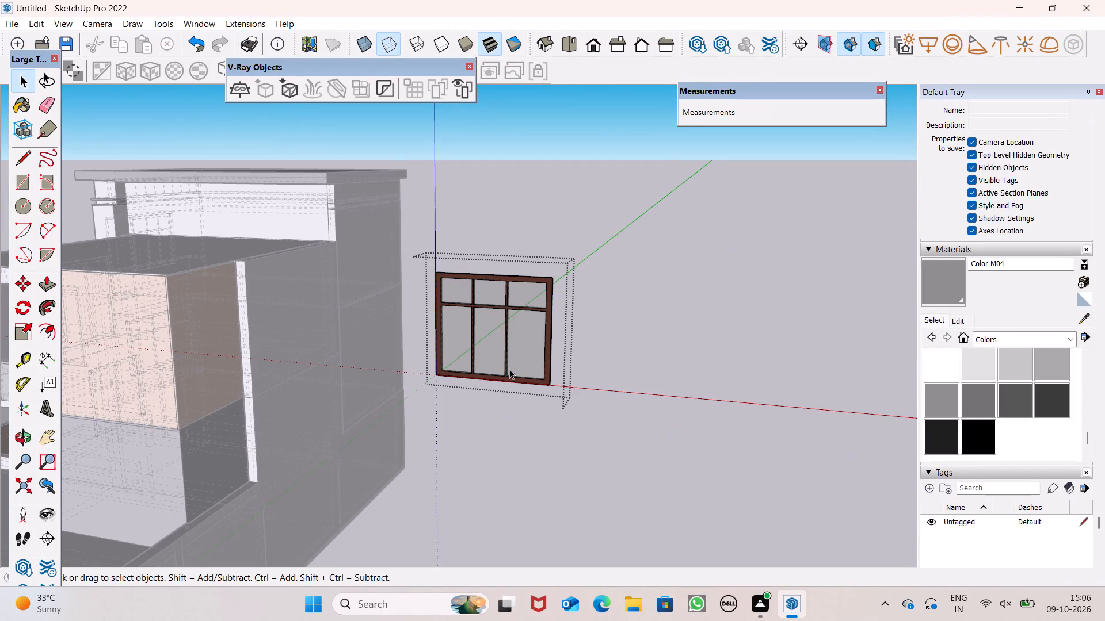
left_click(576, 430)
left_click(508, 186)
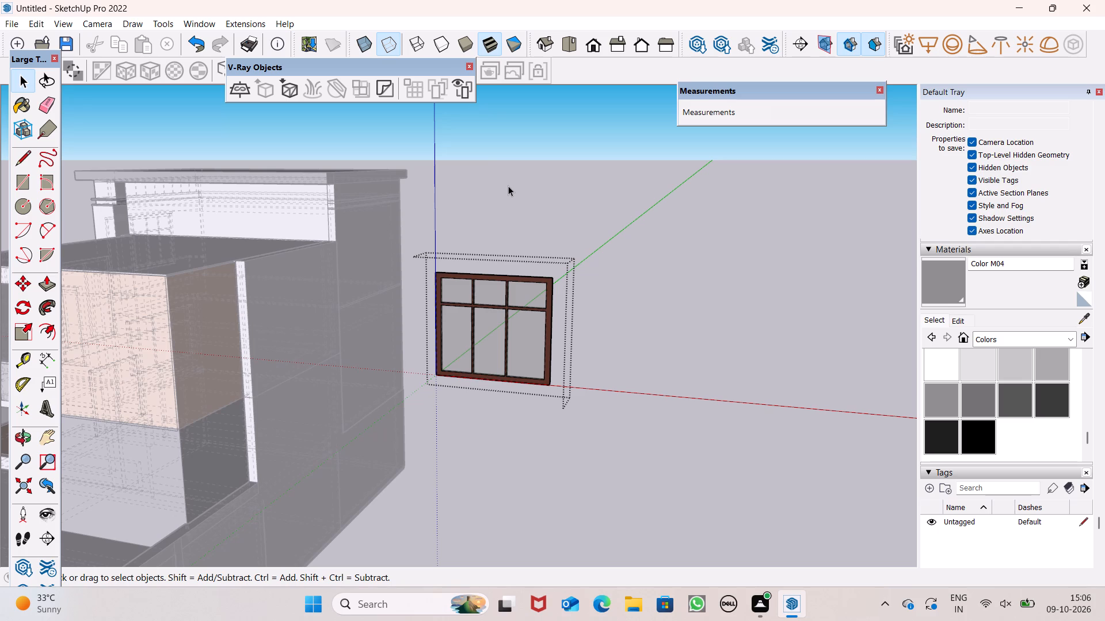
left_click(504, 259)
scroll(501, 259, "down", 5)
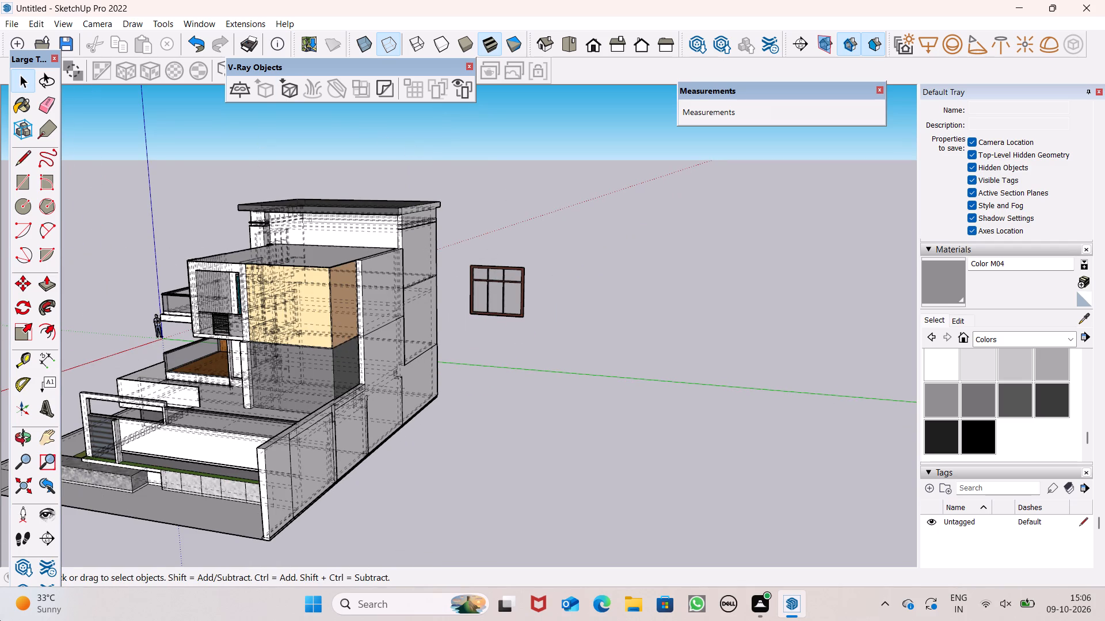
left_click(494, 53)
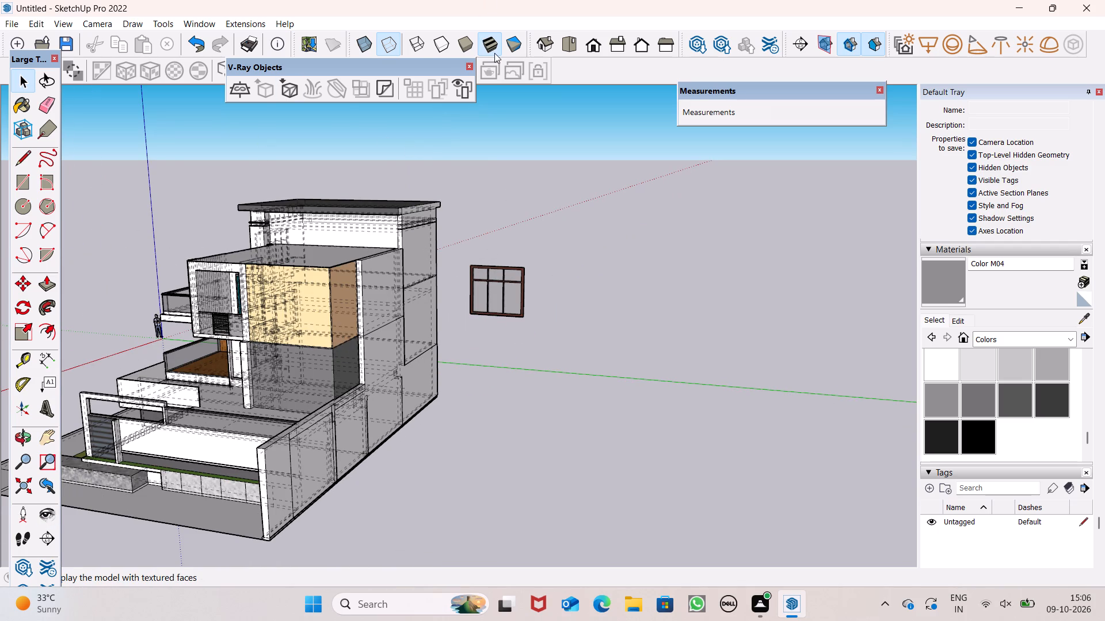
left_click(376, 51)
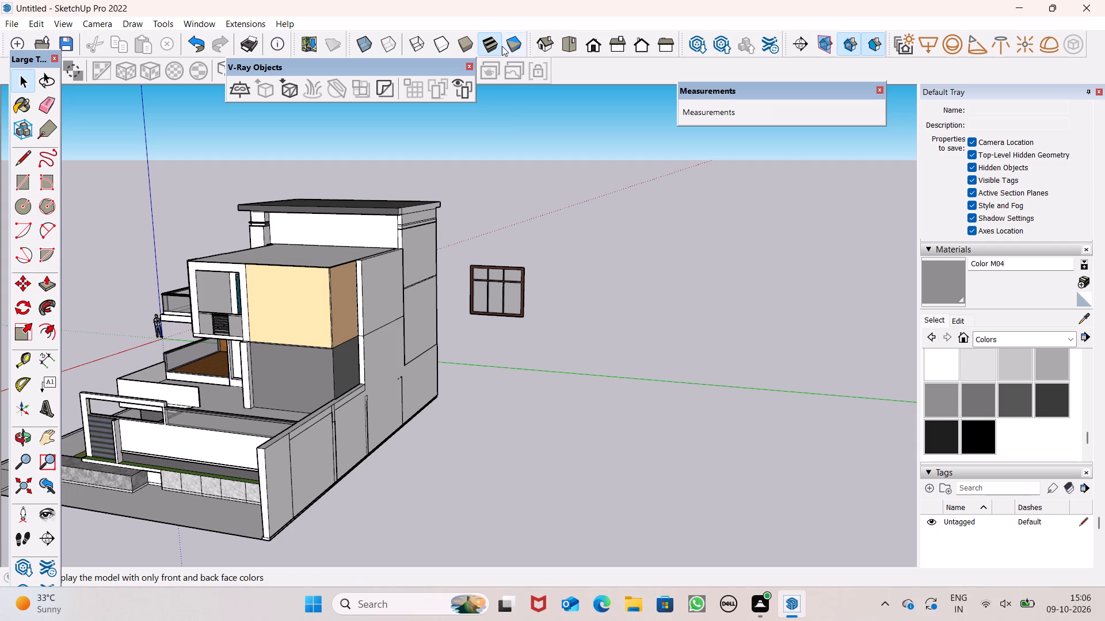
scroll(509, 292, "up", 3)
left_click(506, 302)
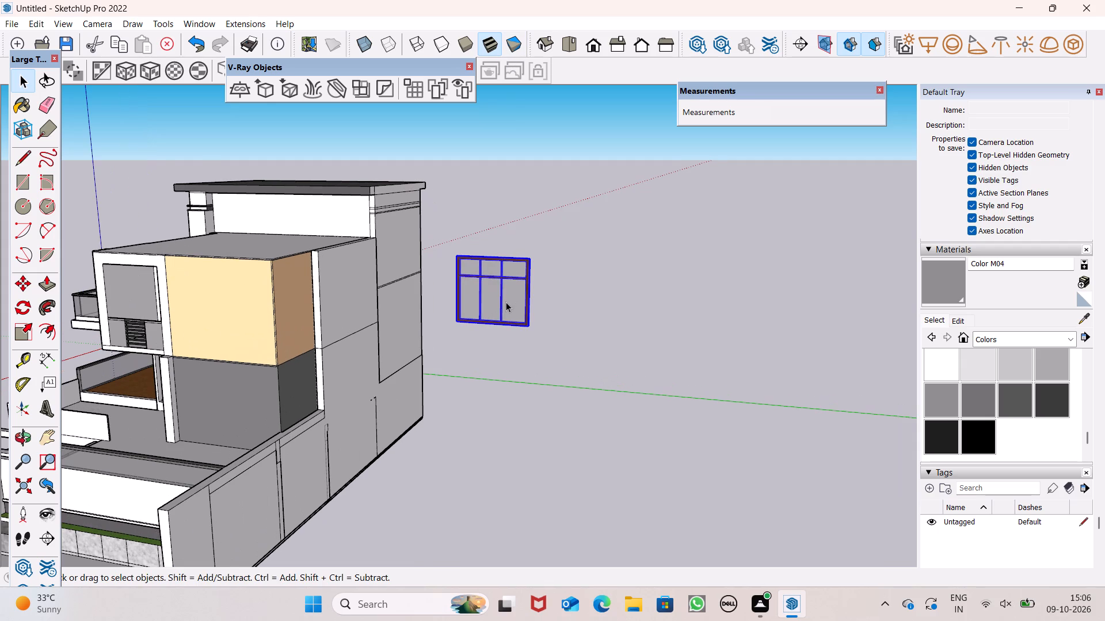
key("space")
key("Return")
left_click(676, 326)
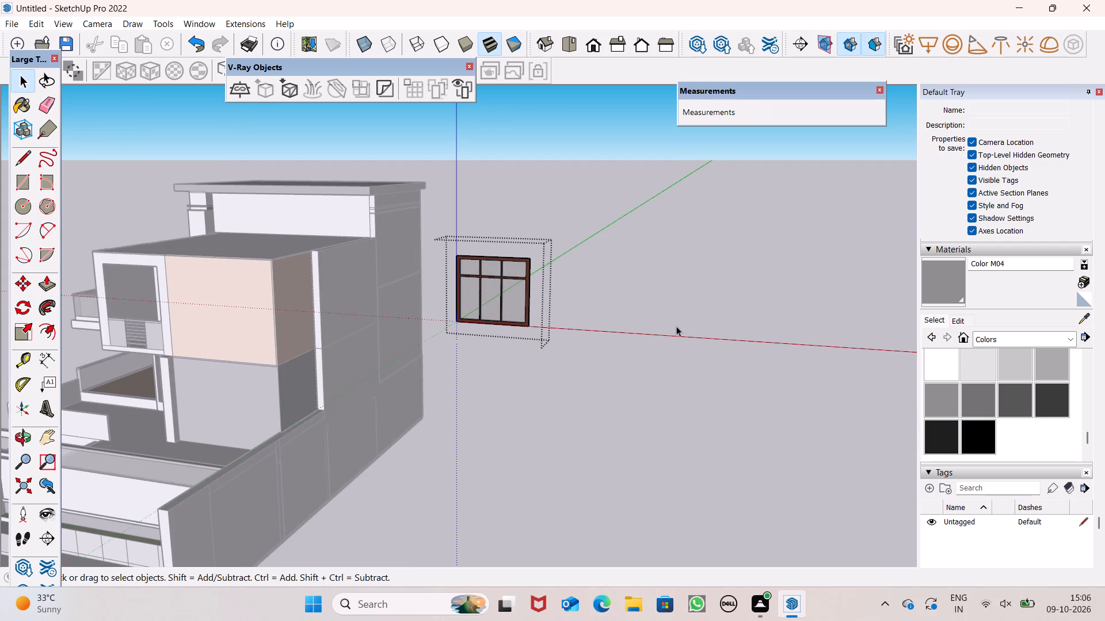
Move the rotated window copy over to the side facade, in front of the upper-floor recessed opening.
left_click(525, 316)
key("m")
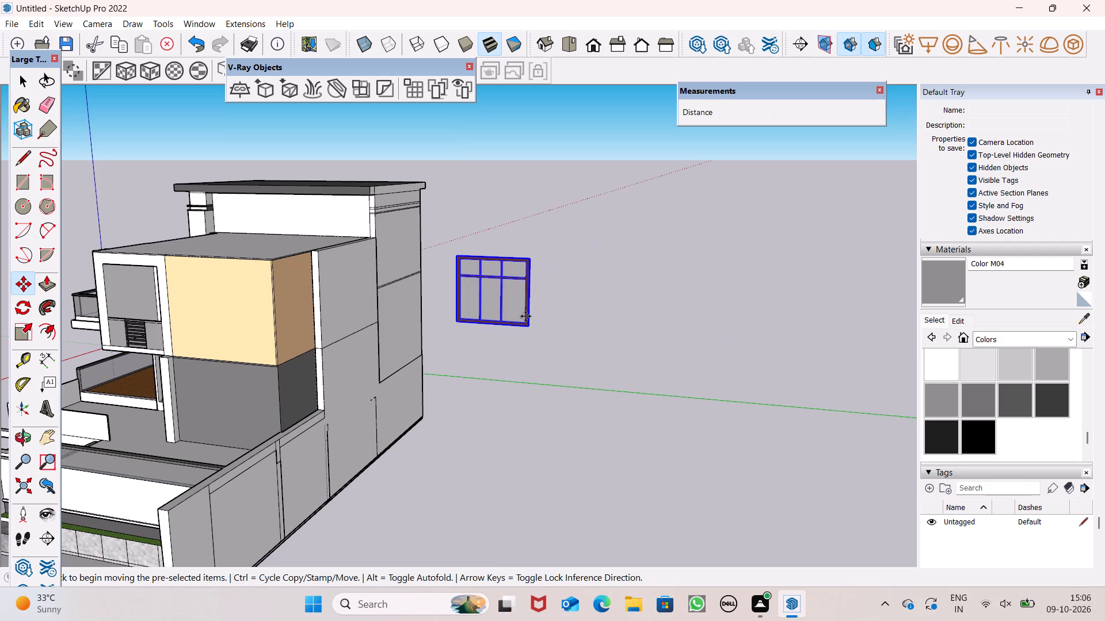
key("Return")
left_click_drag(532, 337, 247, 341)
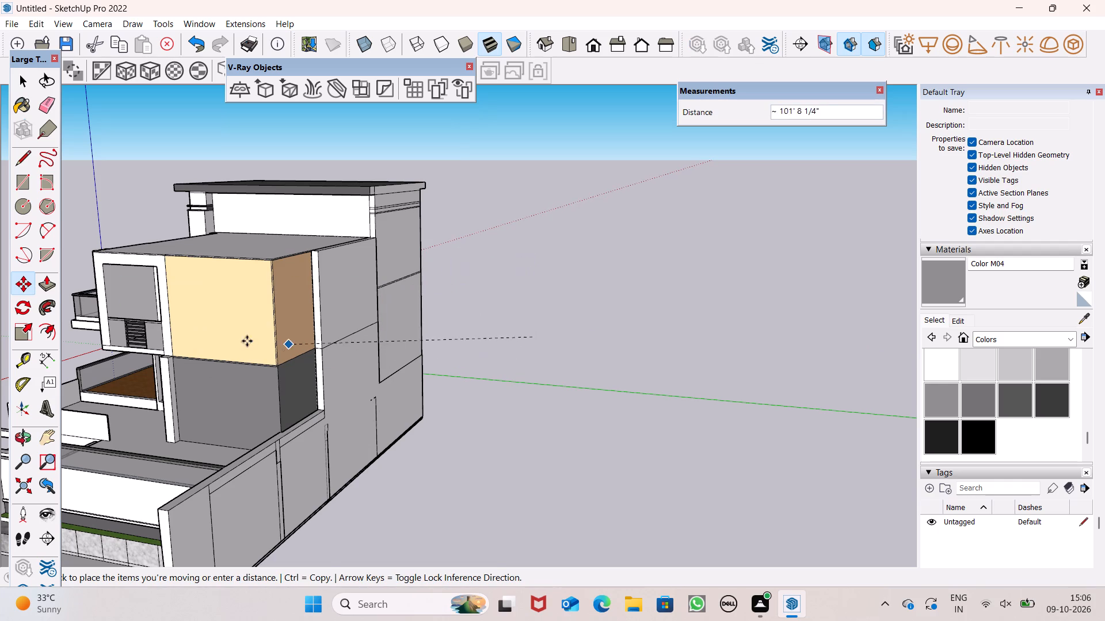
left_click_drag(247, 341, 344, 358)
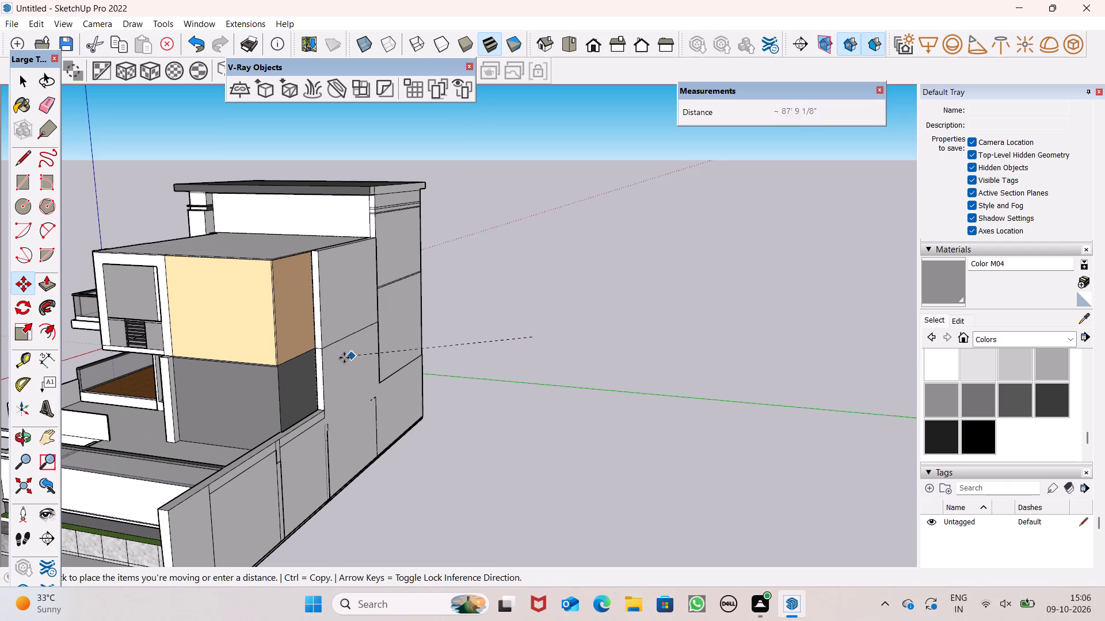
left_click_drag(344, 358, 430, 355)
left_click_drag(430, 355, 421, 347)
left_click(420, 346)
scroll(387, 263, "down", 2)
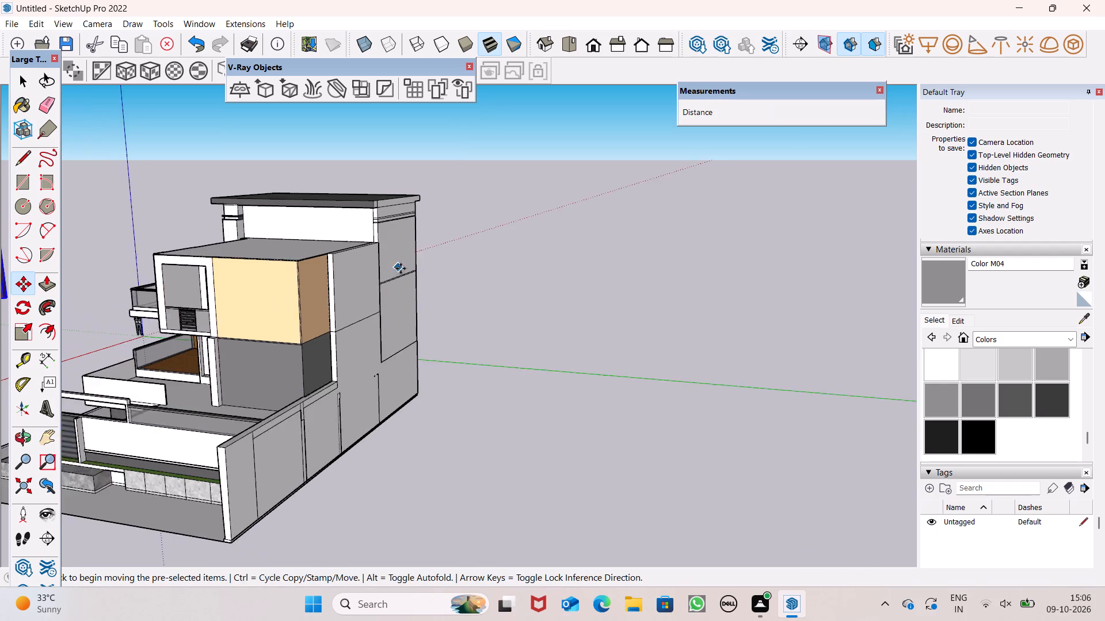
scroll(401, 269, "down", 3)
scroll(203, 262, "up", 7)
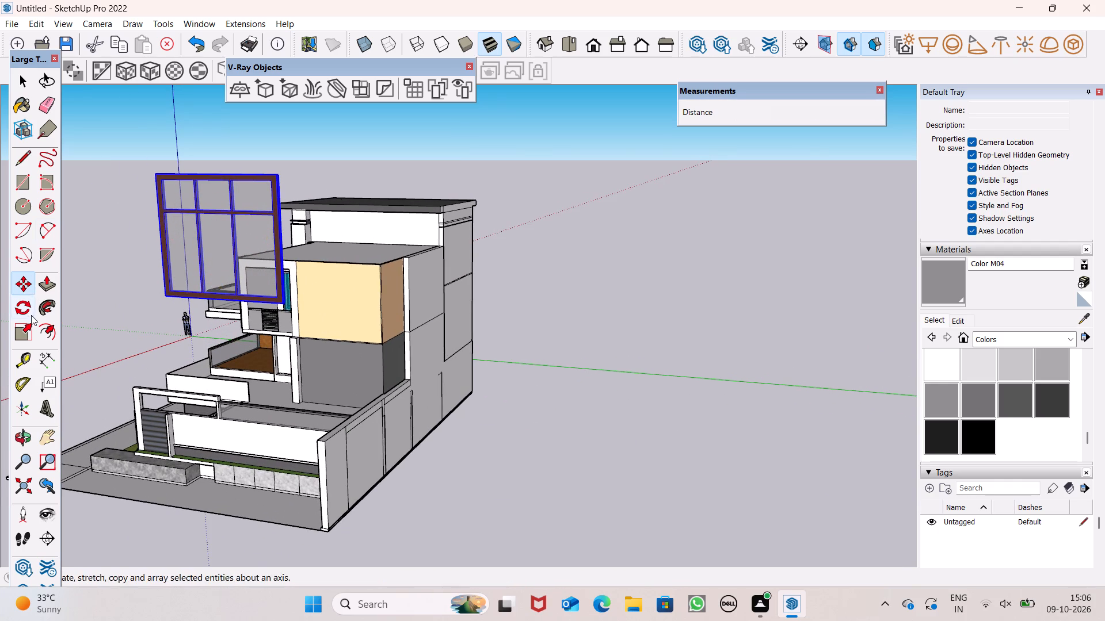
Scale the window copy down uniformly from its upper corner toward the size of the recessed opening, and clear the selection.
left_click_drag(23, 334, 25, 328)
left_click_drag(149, 170, 188, 218)
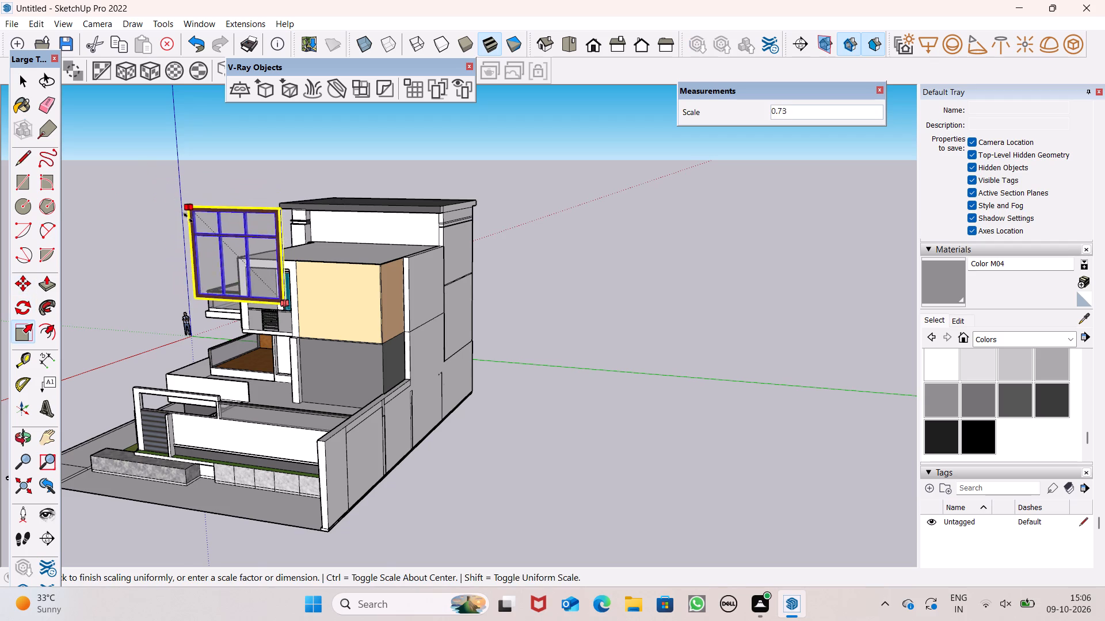
left_click_drag(188, 218, 200, 244)
key("space")
left_click(178, 204)
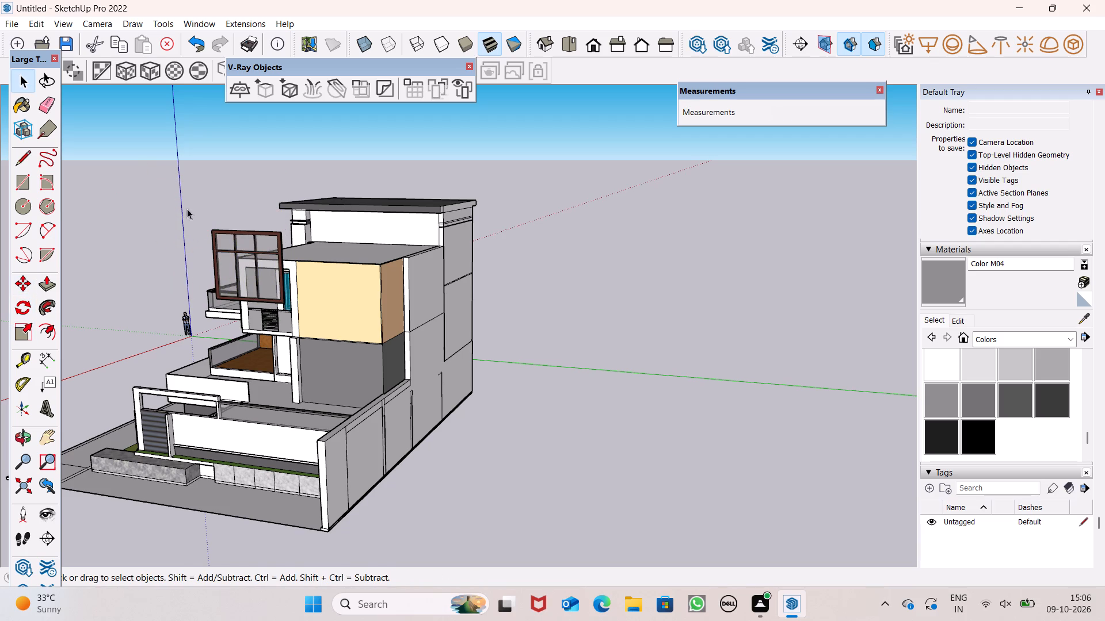
Move the window copy down from the upper-floor recess toward the terrace on the floor below.
left_click(253, 276)
scroll(257, 274, "down", 1)
scroll(257, 274, "up", 3)
key("m")
key("Return")
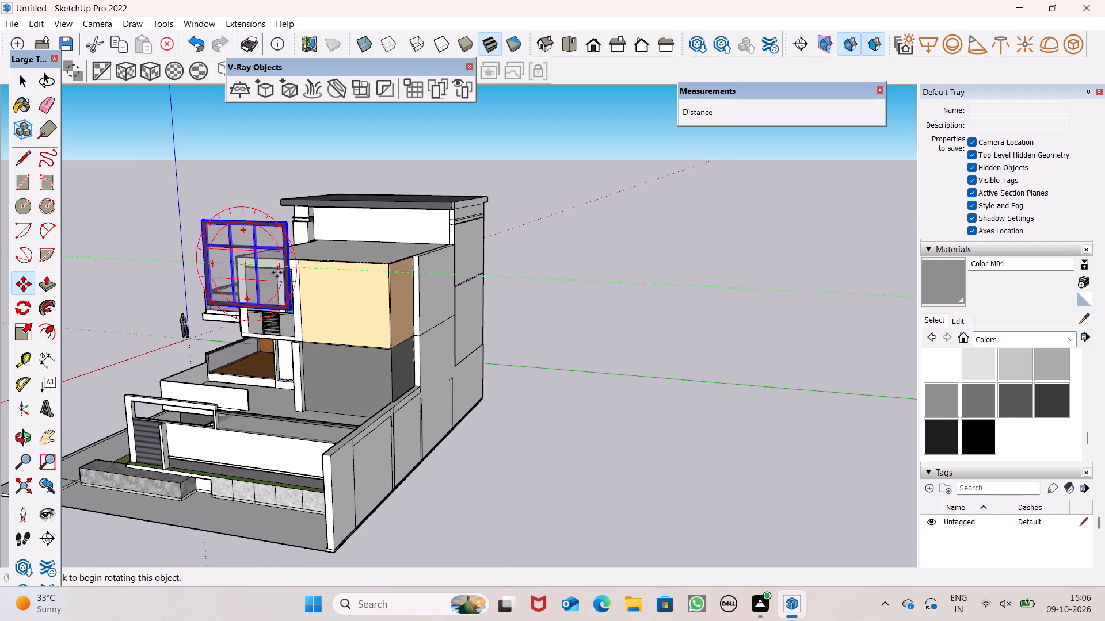
left_click_drag(291, 316, 265, 354)
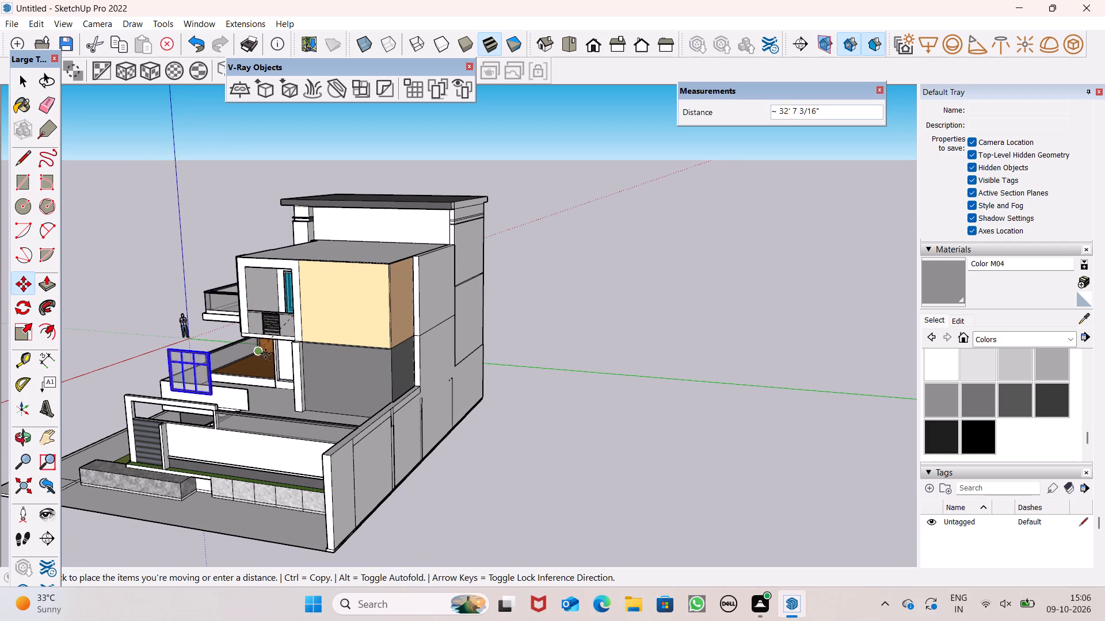
left_click_drag(265, 354, 281, 340)
scroll(281, 339, "up", 3)
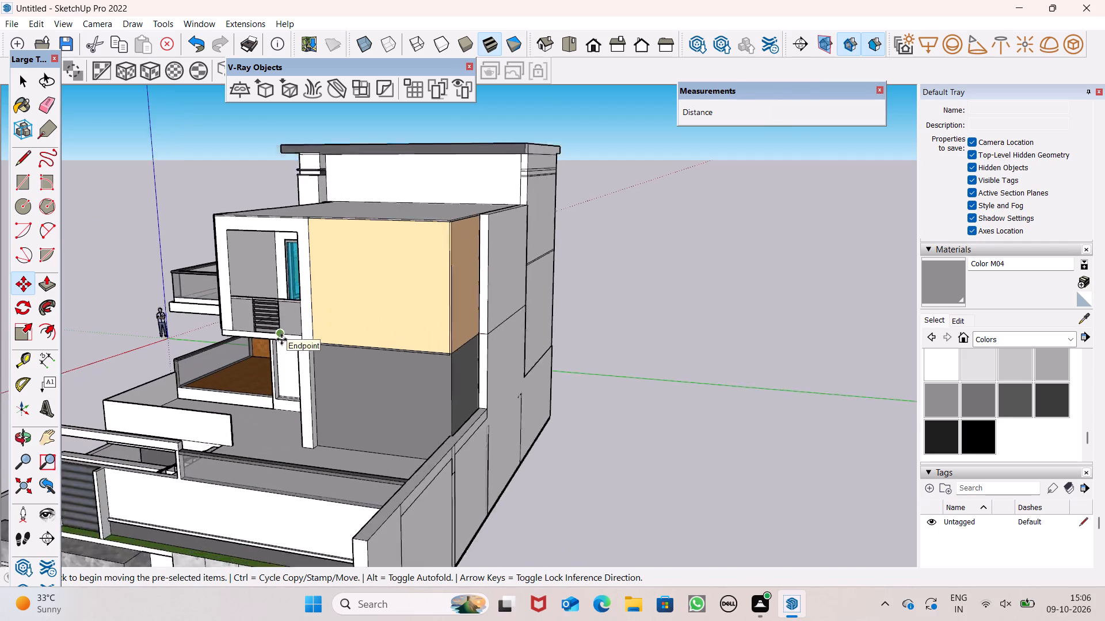
scroll(281, 339, "up", 3)
scroll(300, 328, "down", 6)
left_click_drag(260, 376, 266, 376)
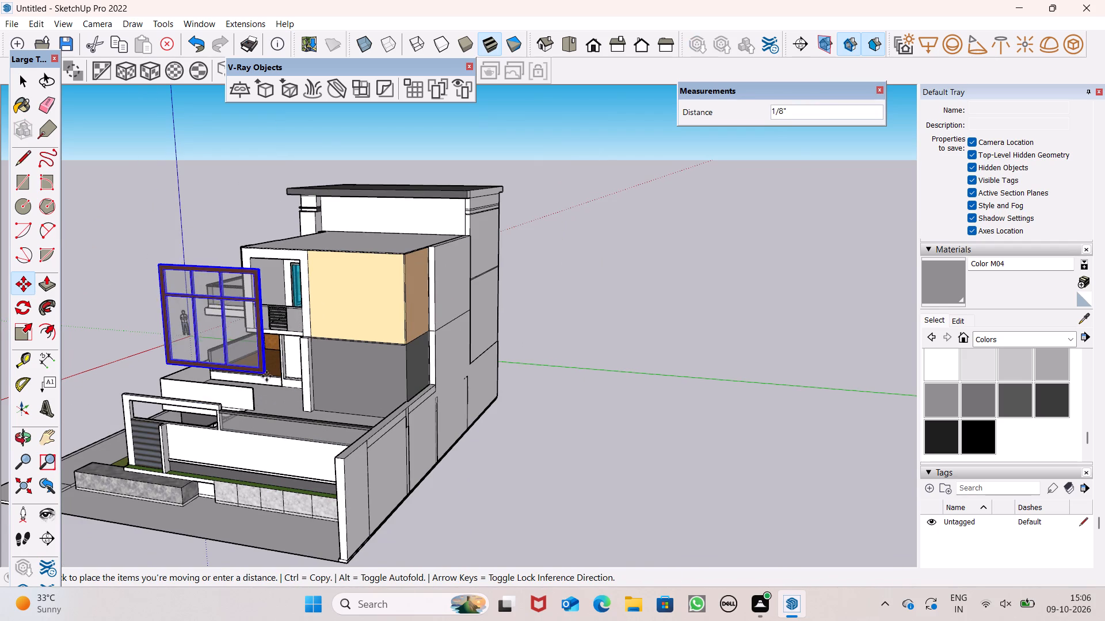
left_click_drag(266, 376, 299, 362)
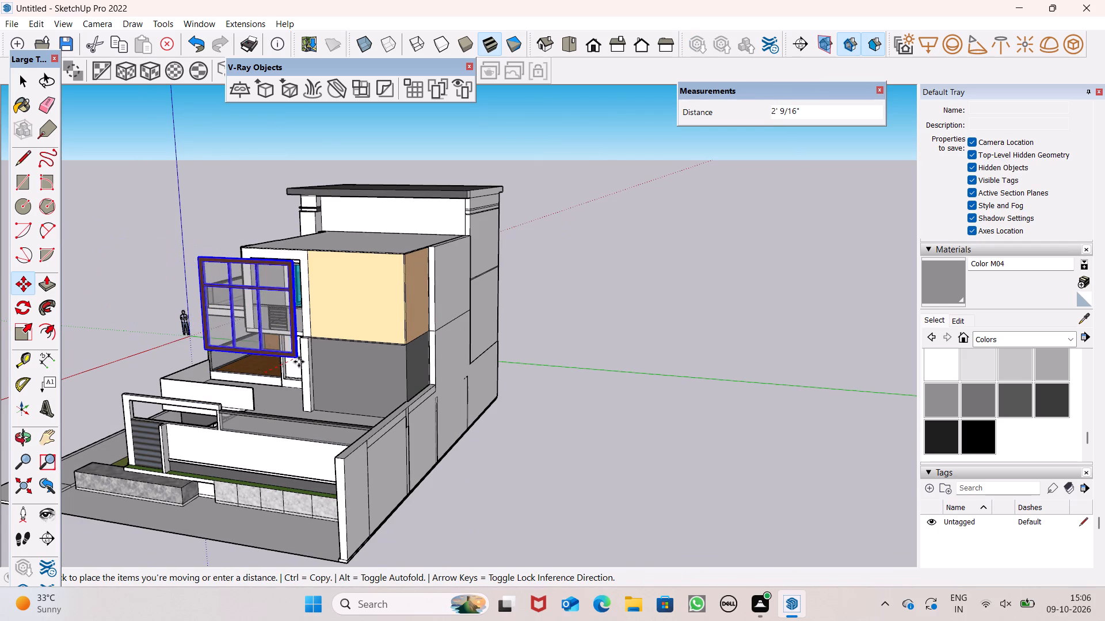
left_click_drag(299, 362, 299, 372)
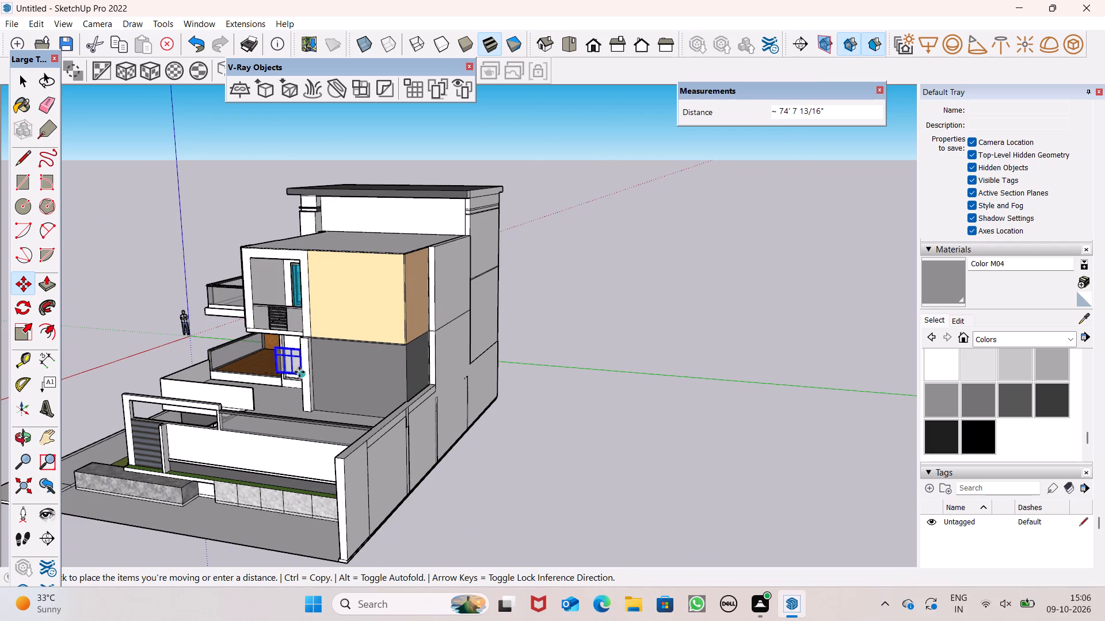
left_click_drag(299, 372, 297, 371)
Reposition the window copy by its lower corner onto the terrace floor, beside the column near the lower recessed opening.
scroll(284, 361, "up", 8)
scroll(304, 395, "down", 2)
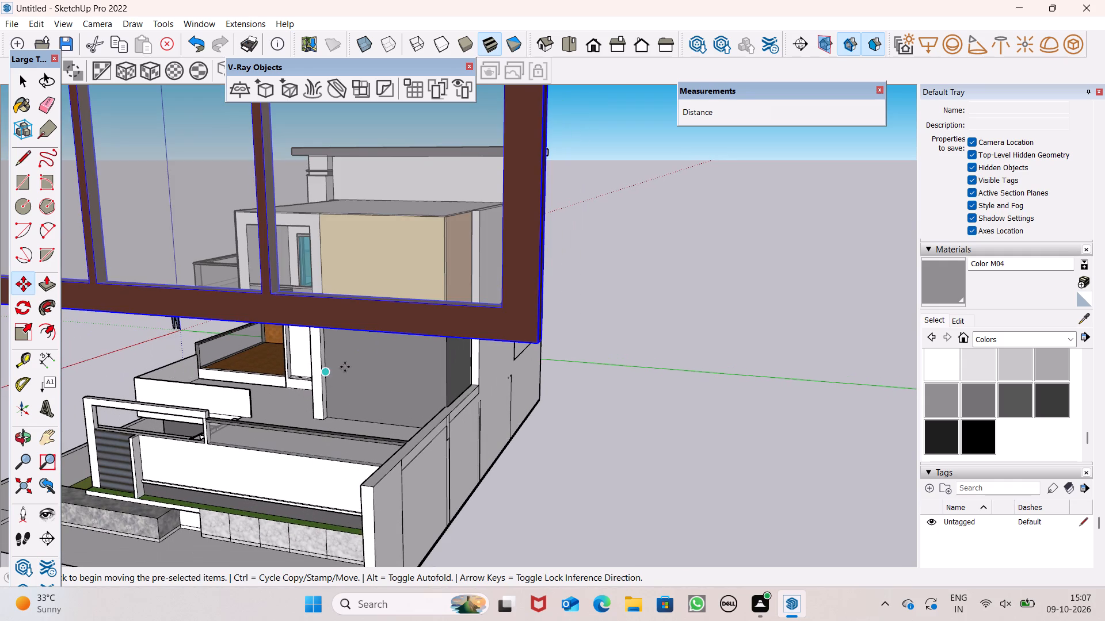
left_click_drag(542, 344, 308, 361)
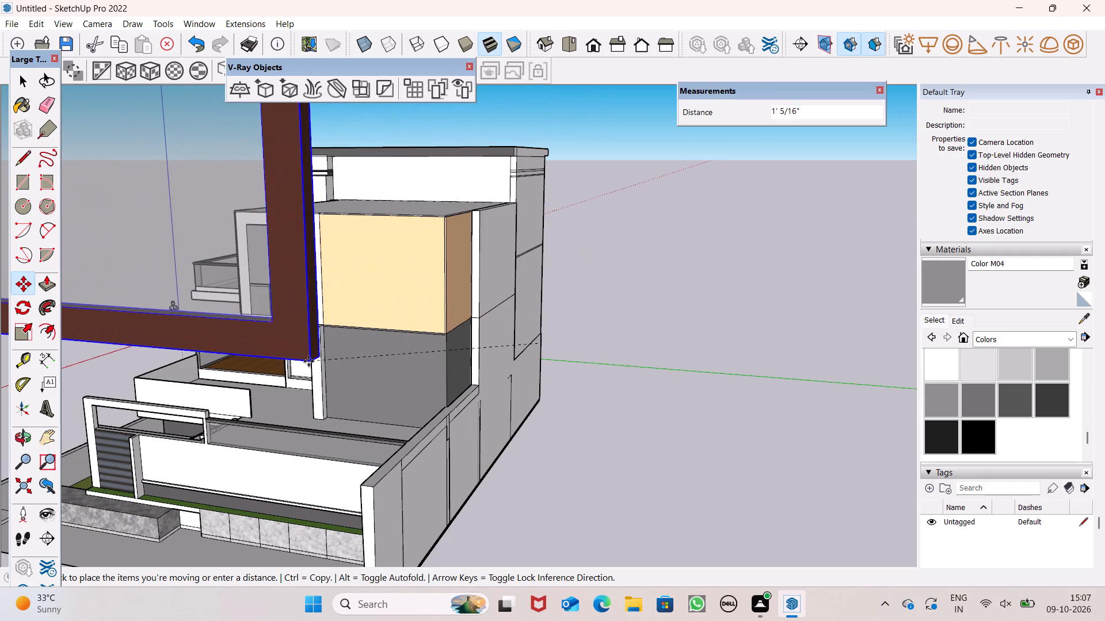
left_click_drag(308, 361, 106, 242)
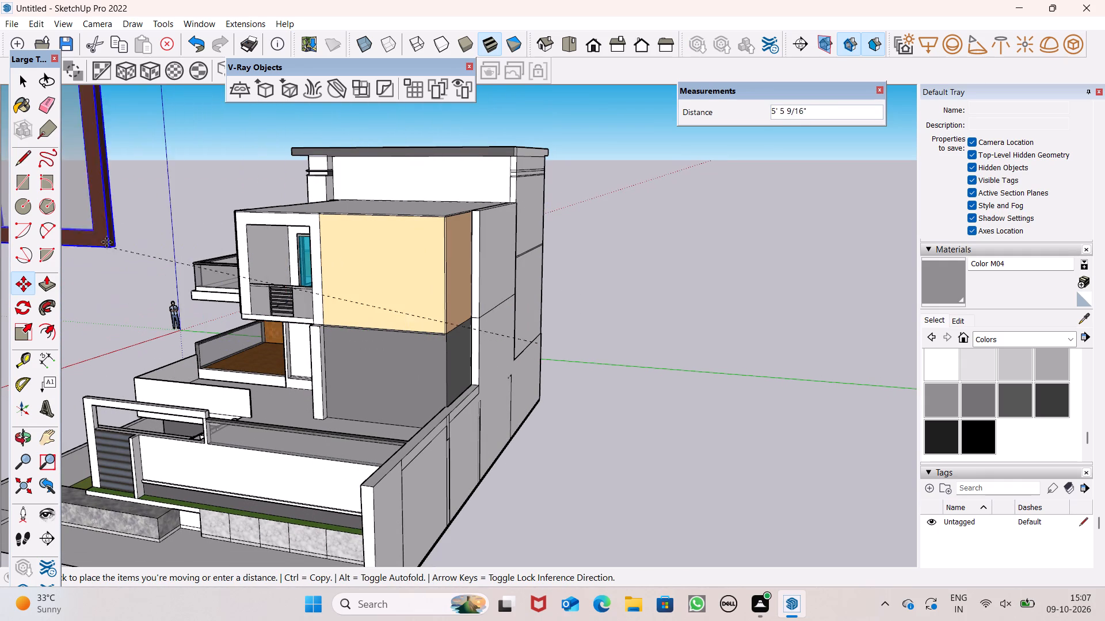
left_click_drag(106, 242, 307, 374)
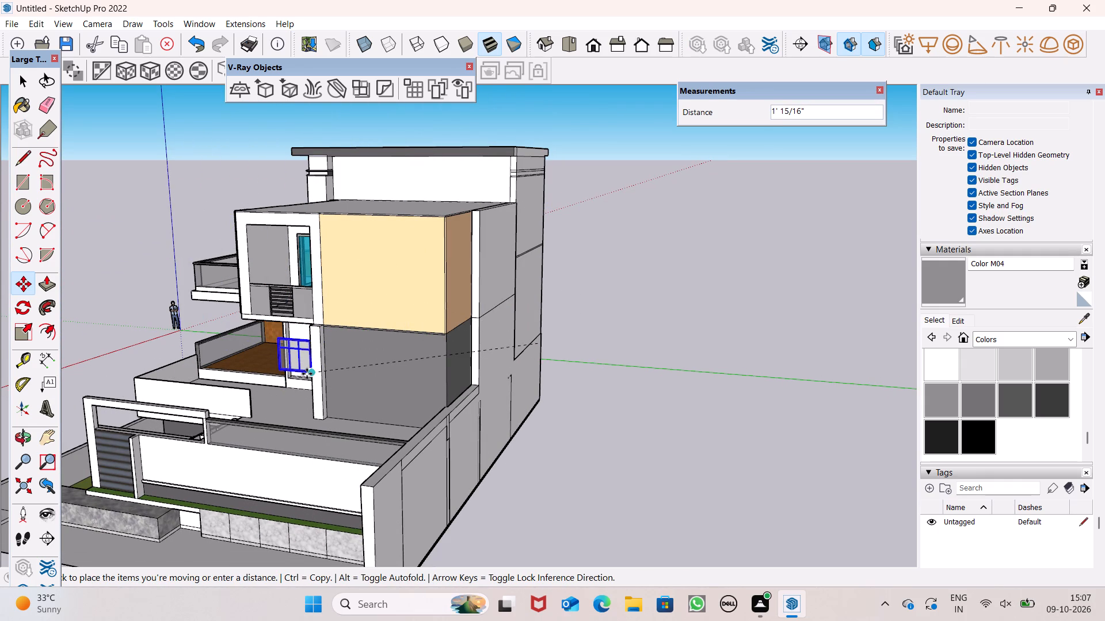
left_click_drag(307, 374, 262, 339)
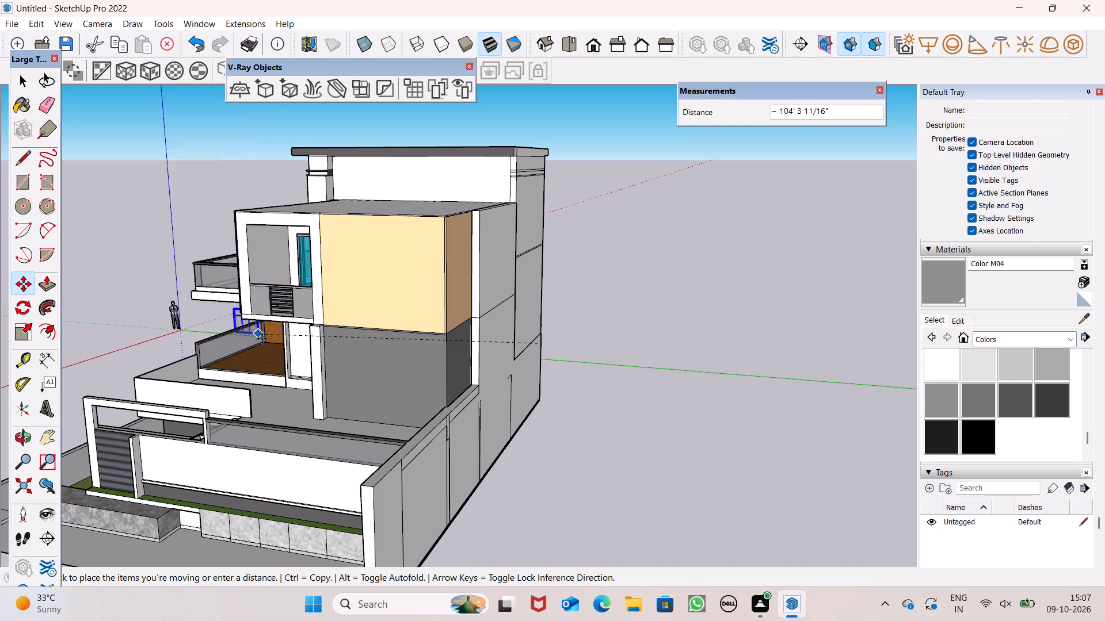
left_click_drag(262, 339, 293, 423)
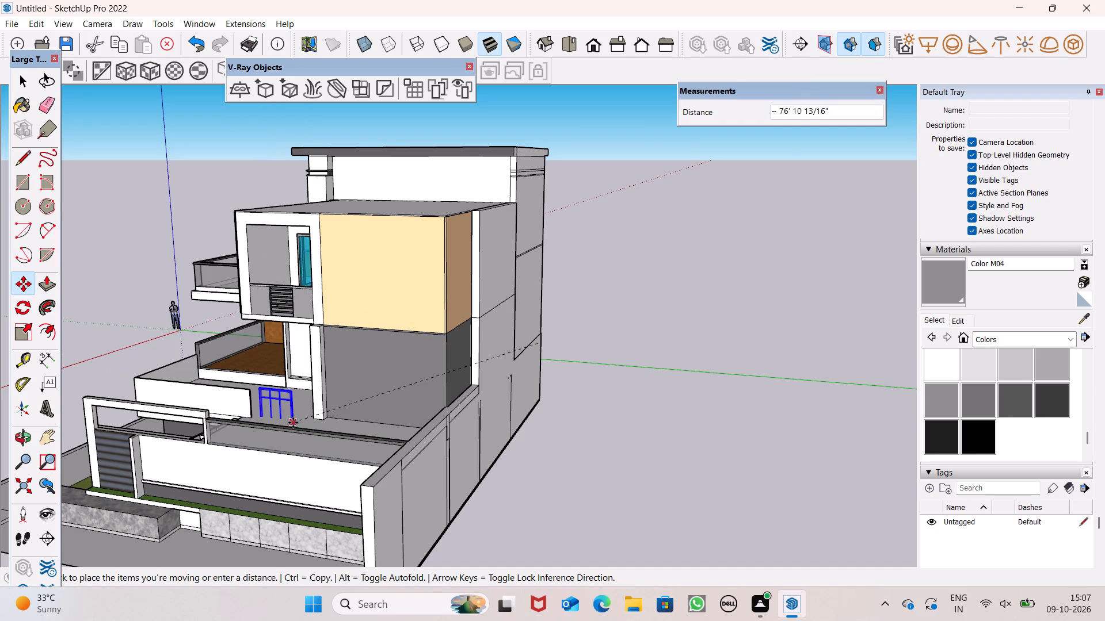
left_click_drag(293, 423, 290, 401)
Move the window copy about 6' 10" so its lower corner meets the lower corner of the terrace wall's recessed opening.
scroll(275, 386, "up", 6)
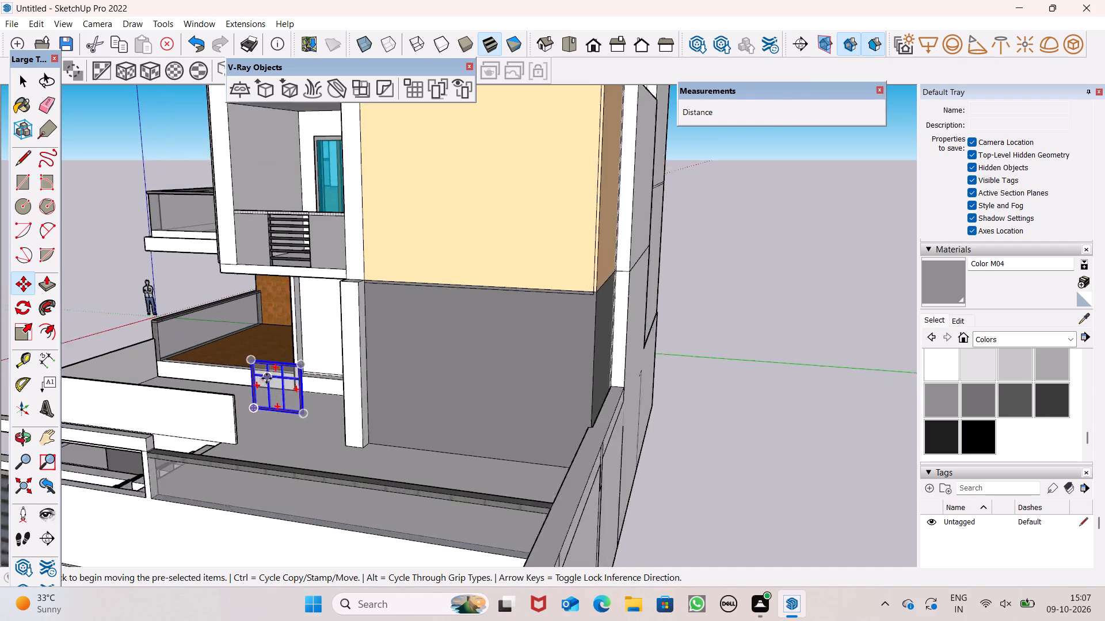
scroll(263, 323, "up", 4)
middle_click_drag(346, 448, 418, 443)
scroll(422, 442, "up", 3)
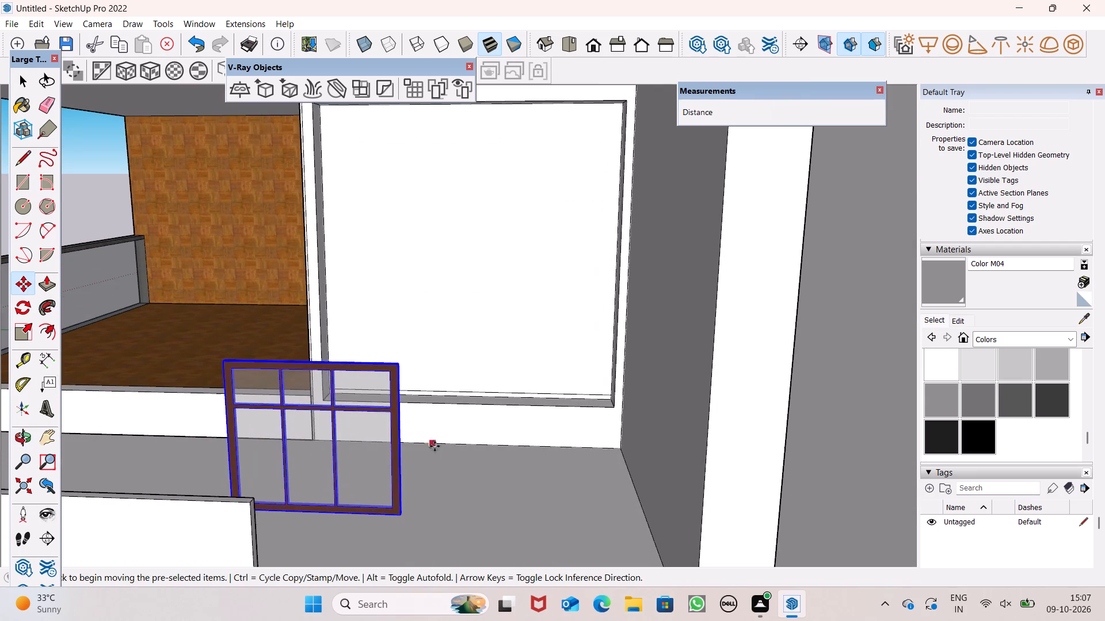
scroll(436, 476, "up", 3)
left_click_drag(386, 530, 511, 470)
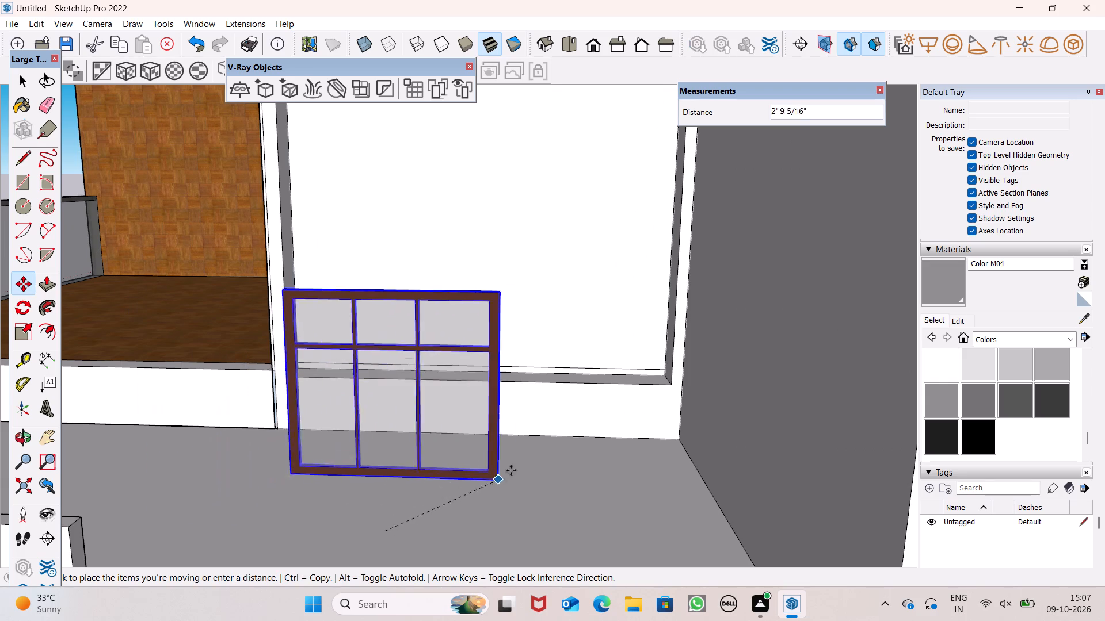
left_click_drag(511, 470, 670, 385)
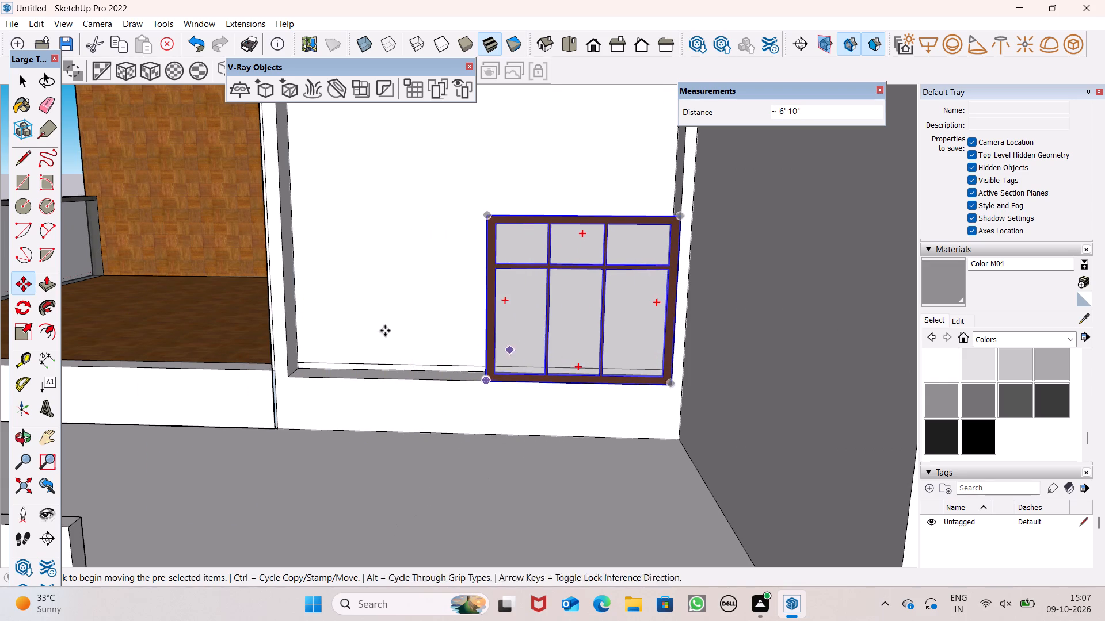
Scale the window copy wider along the red axis until its side frame reaches the opposite edge of the recessed opening.
left_click(17, 328)
middle_click_drag(430, 313, 578, 374)
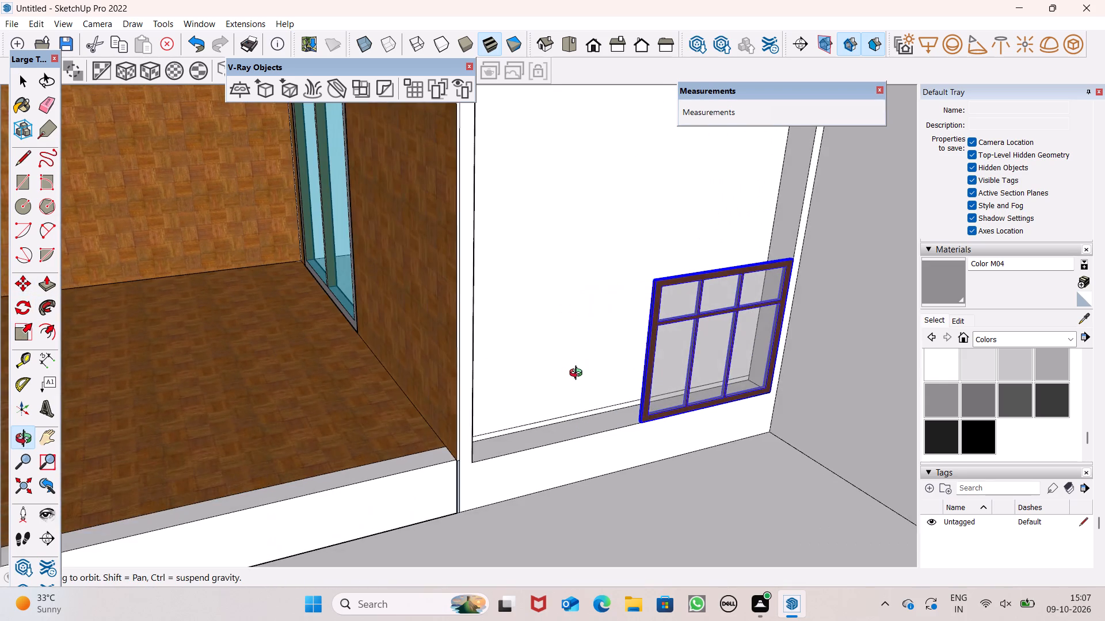
middle_click_drag(578, 374, 588, 374)
scroll(632, 363, "up", 7)
scroll(645, 355, "down", 1)
scroll(644, 355, "up", 1)
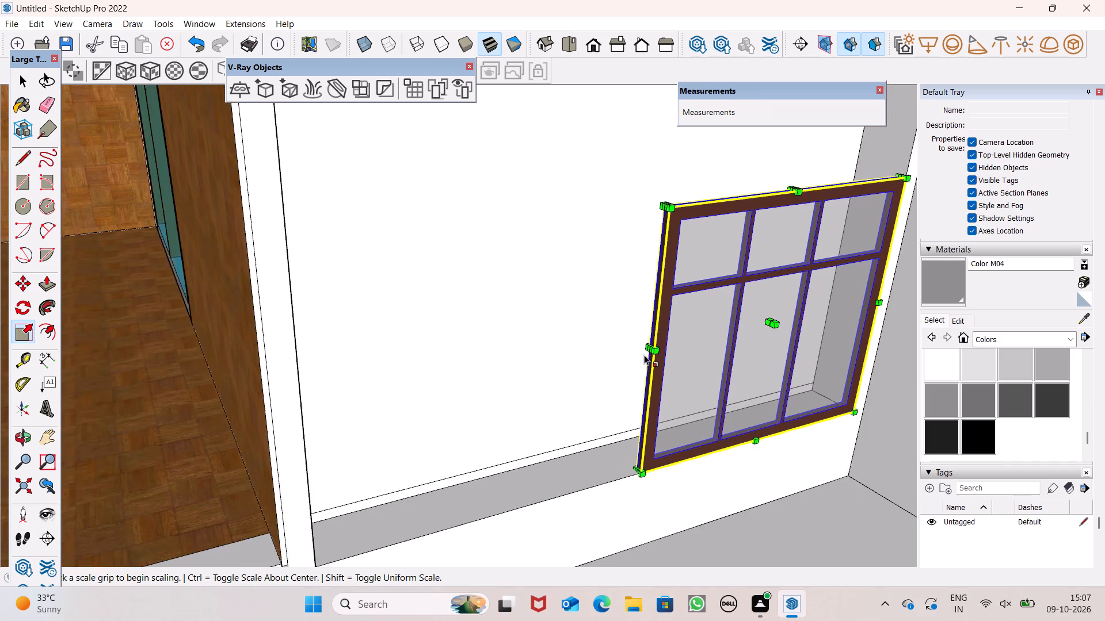
scroll(644, 355, "up", 1)
left_click_drag(651, 350, 407, 419)
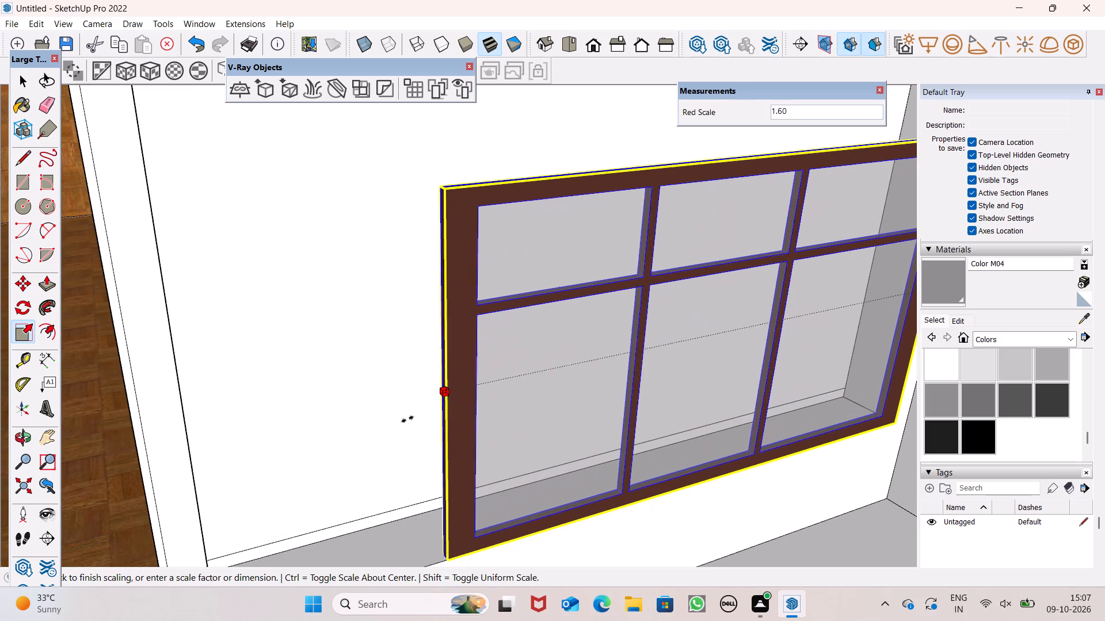
left_click_drag(407, 419, 207, 431)
middle_click_drag(252, 445, 291, 441)
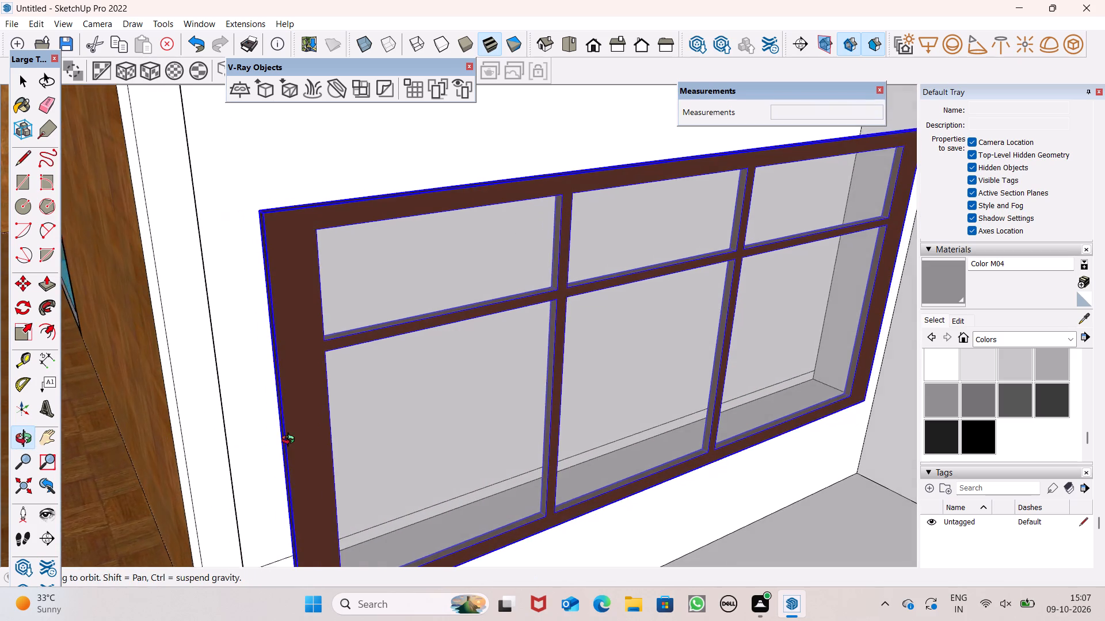
middle_click_drag(291, 441, 296, 438)
scroll(289, 443, "up", 3)
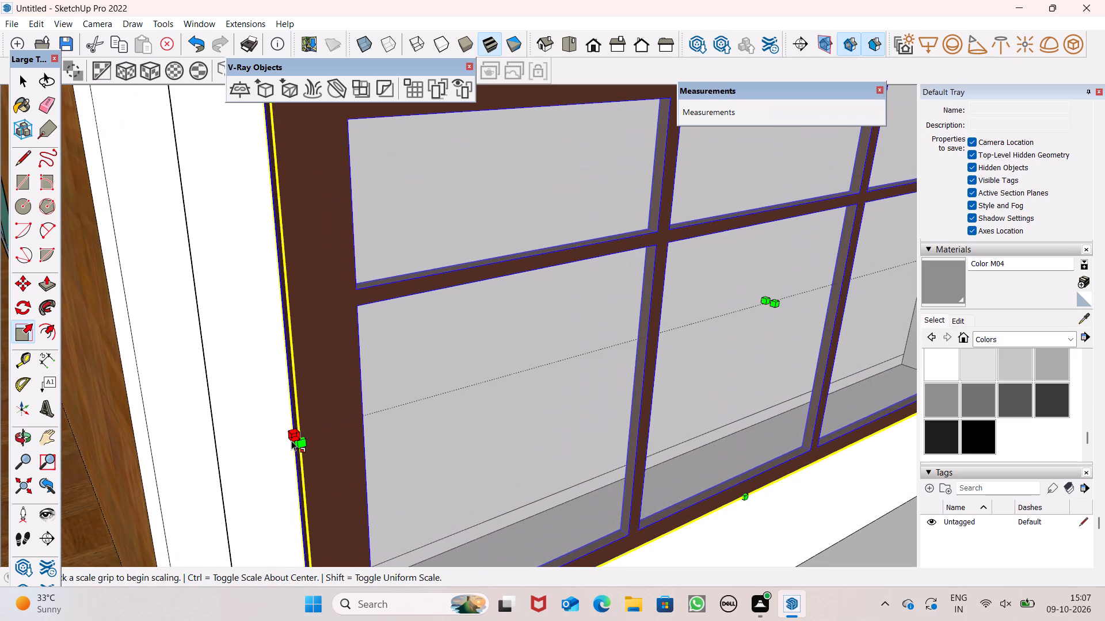
left_click_drag(293, 444, 224, 467)
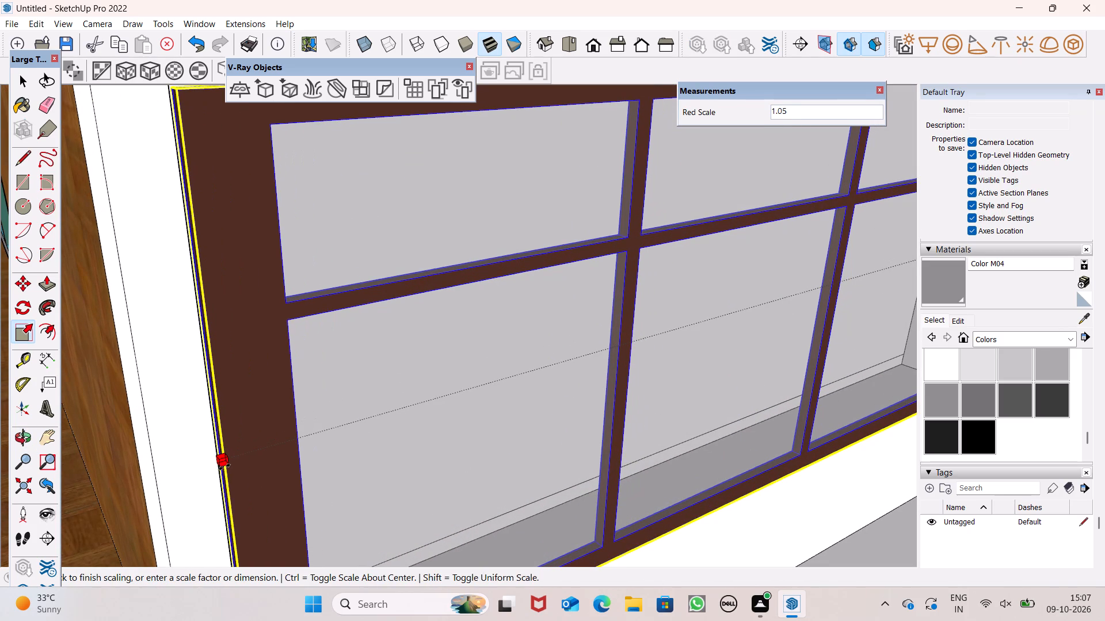
left_click_drag(224, 467, 221, 468)
Scale the window copy taller along the blue axis from its top edge, toward the top of the recessed opening.
scroll(376, 371, "down", 11)
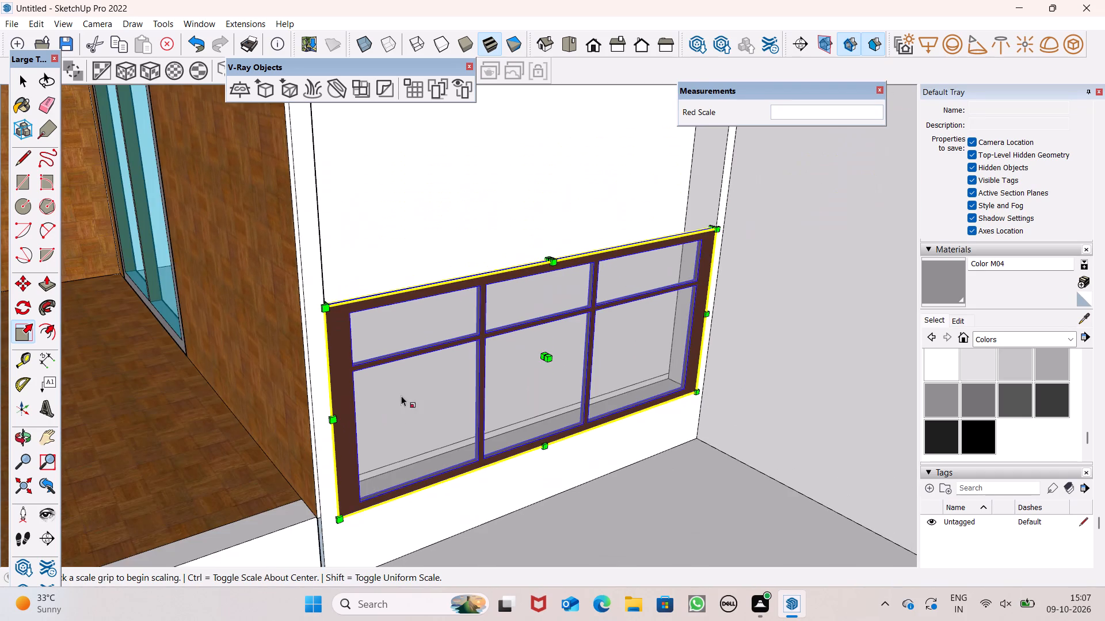
scroll(406, 382, "down", 2)
scroll(495, 389, "down", 2)
scroll(500, 283, "down", 1)
middle_click_drag(521, 294, 536, 305)
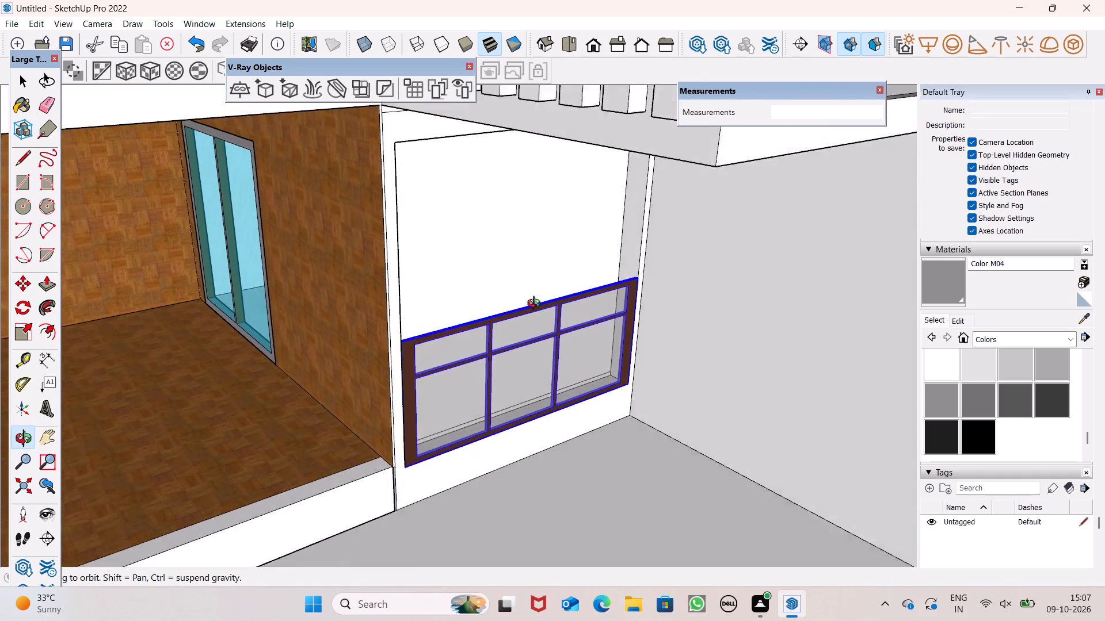
middle_click_drag(536, 305, 588, 351)
scroll(580, 336, "up", 7)
scroll(595, 351, "down", 1)
scroll(595, 351, "up", 6)
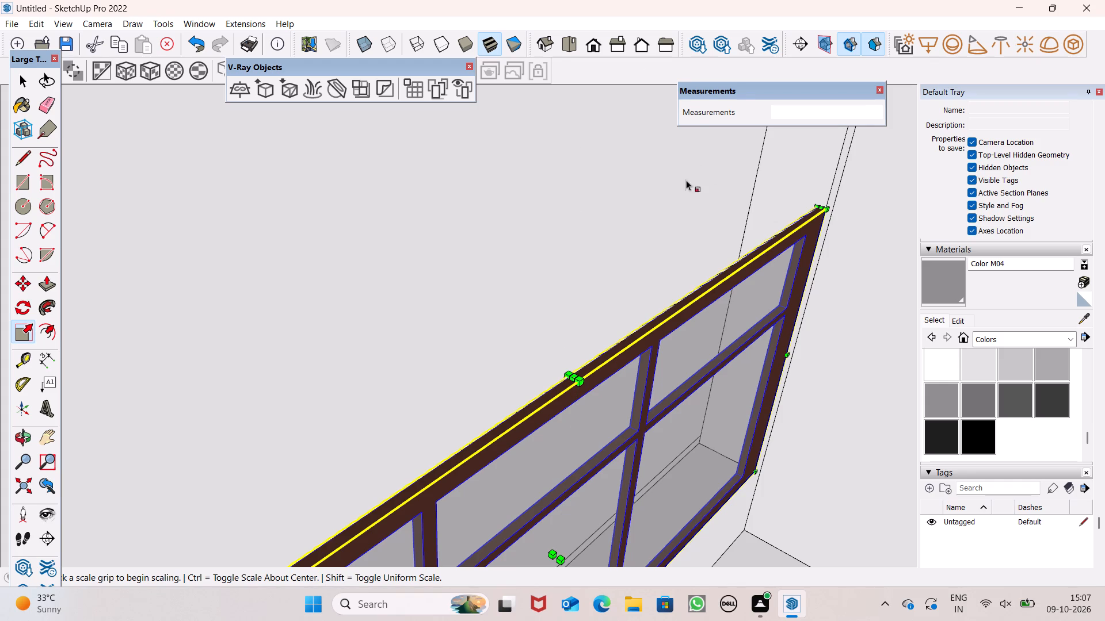
scroll(672, 208, "down", 1)
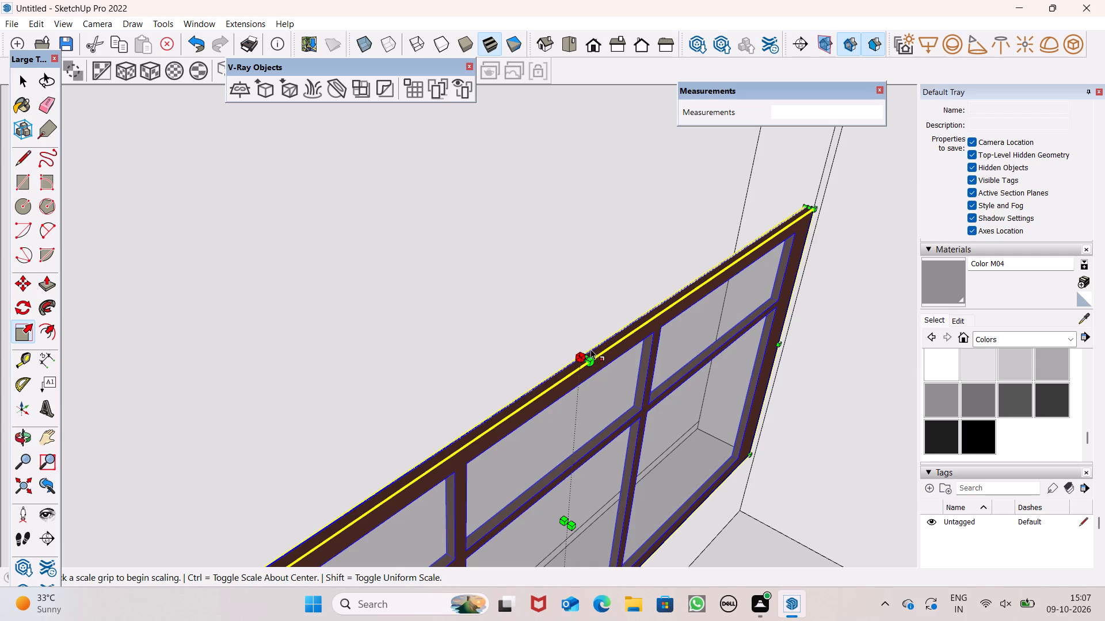
scroll(577, 361, "up", 4)
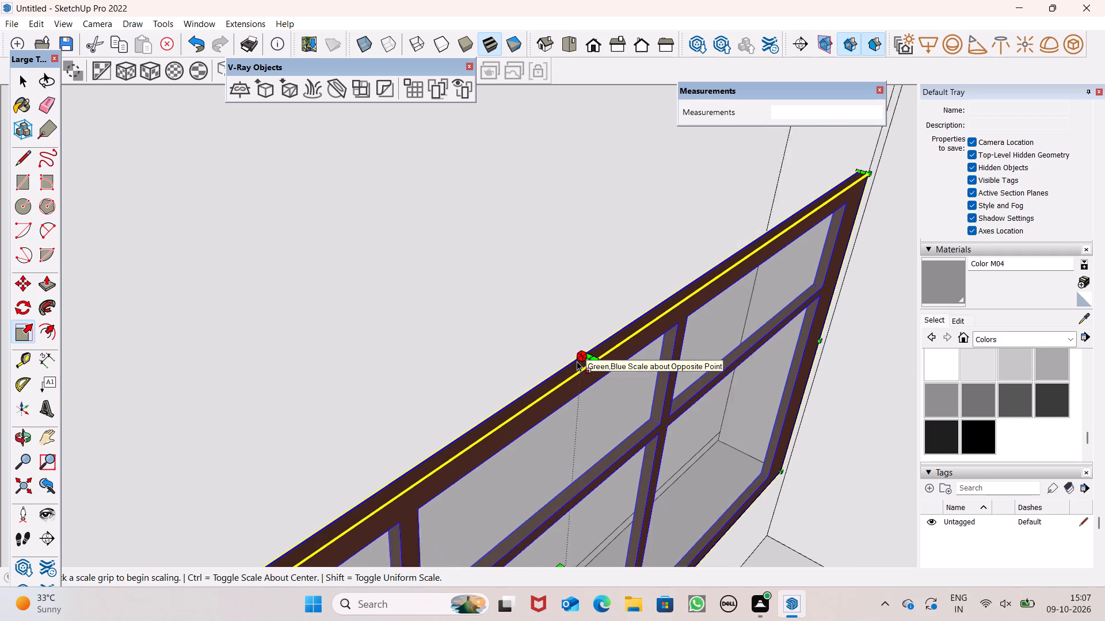
scroll(577, 361, "up", 1)
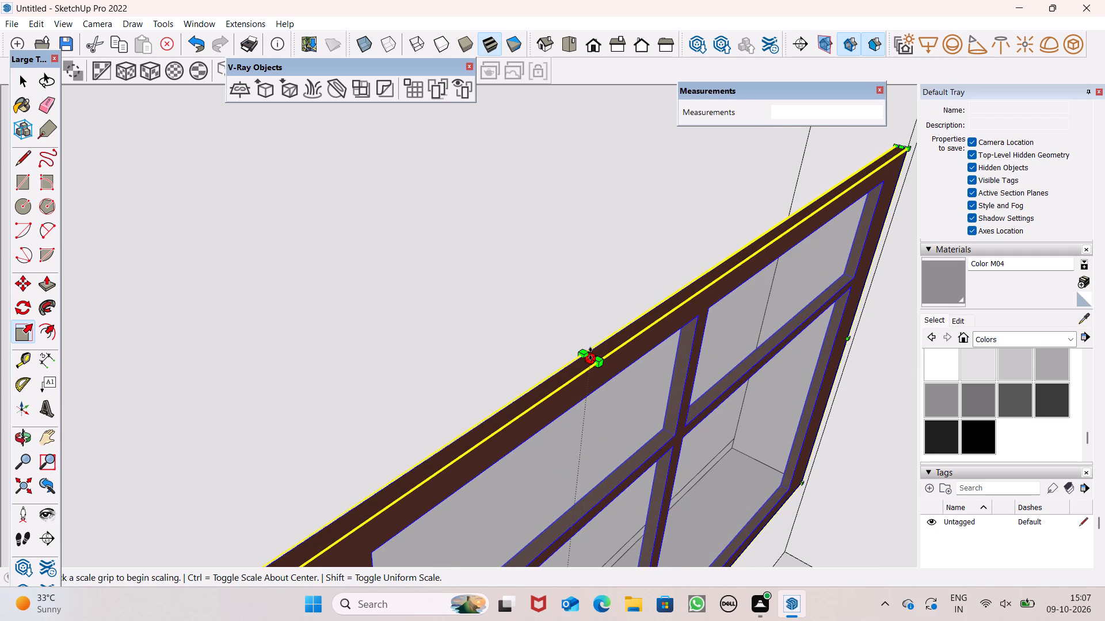
left_click_drag(591, 354, 501, 0)
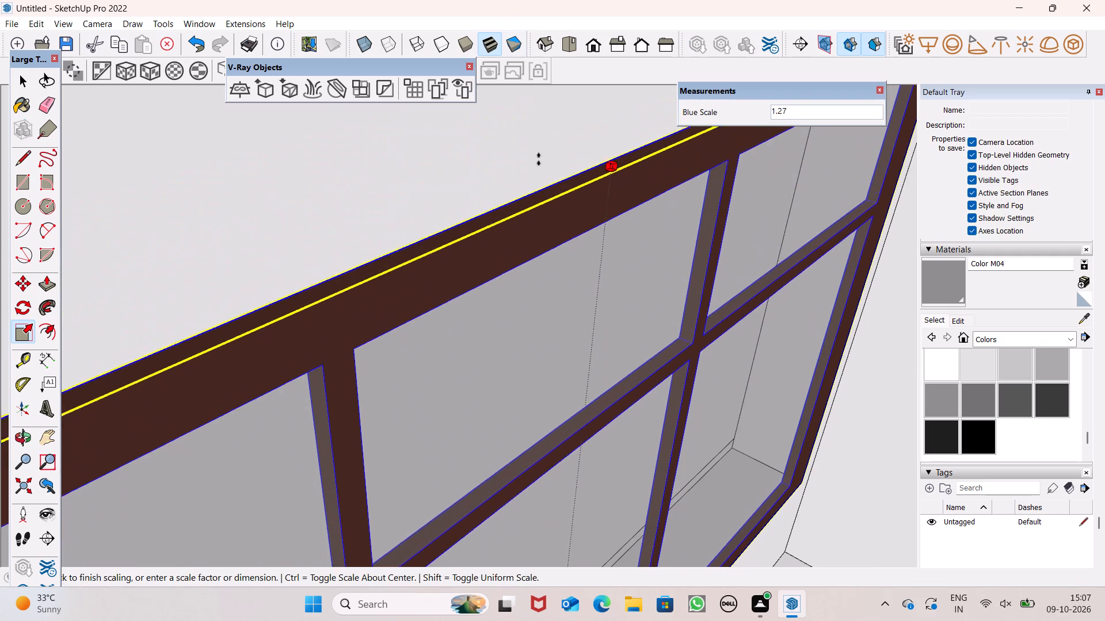
left_click(525, 120)
Scale the window copy taller along the blue axis by about 1.26 from its top edge, keeping its base fixed.
scroll(600, 229, "down", 12)
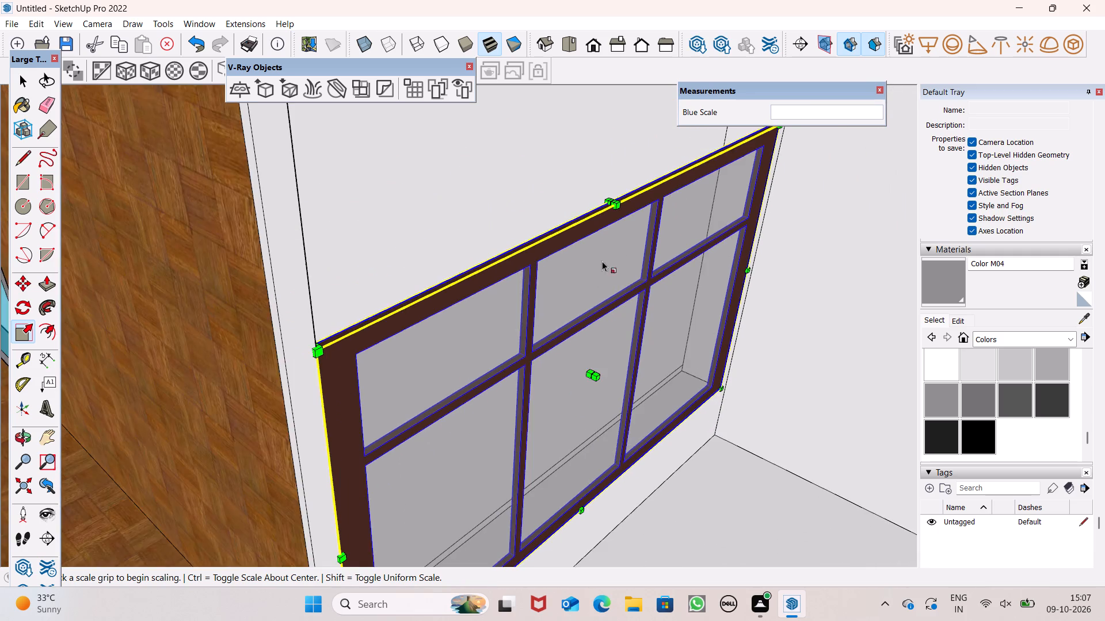
scroll(600, 264, "down", 5)
scroll(585, 234, "up", 2)
scroll(585, 234, "down", 1)
scroll(585, 234, "up", 5)
scroll(589, 228, "down", 1)
scroll(589, 228, "up", 7)
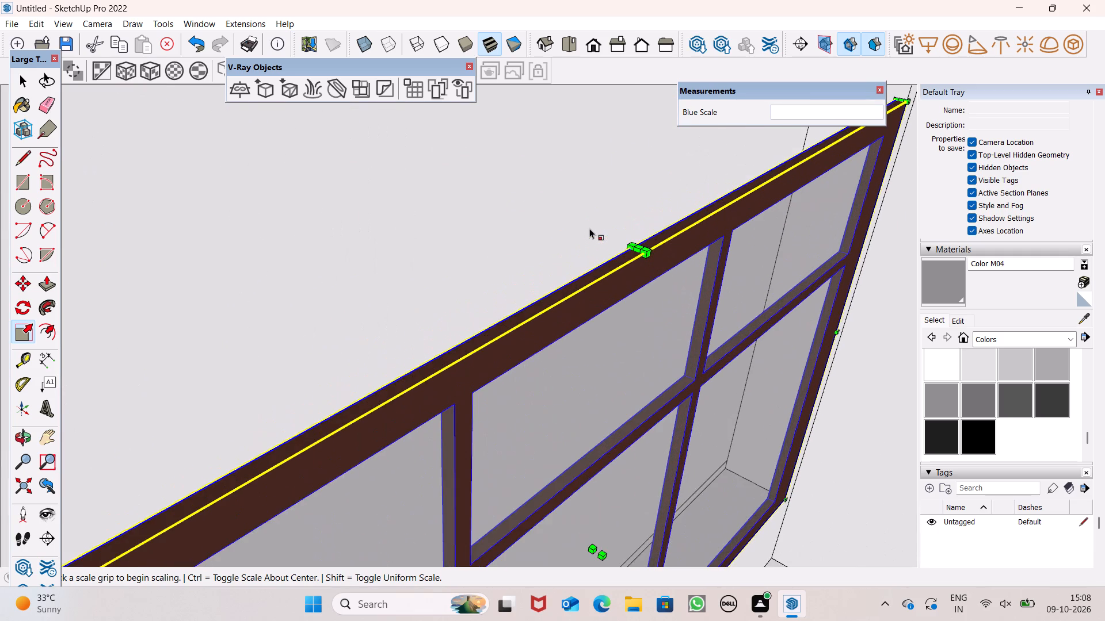
left_click_drag(645, 251, 624, 162)
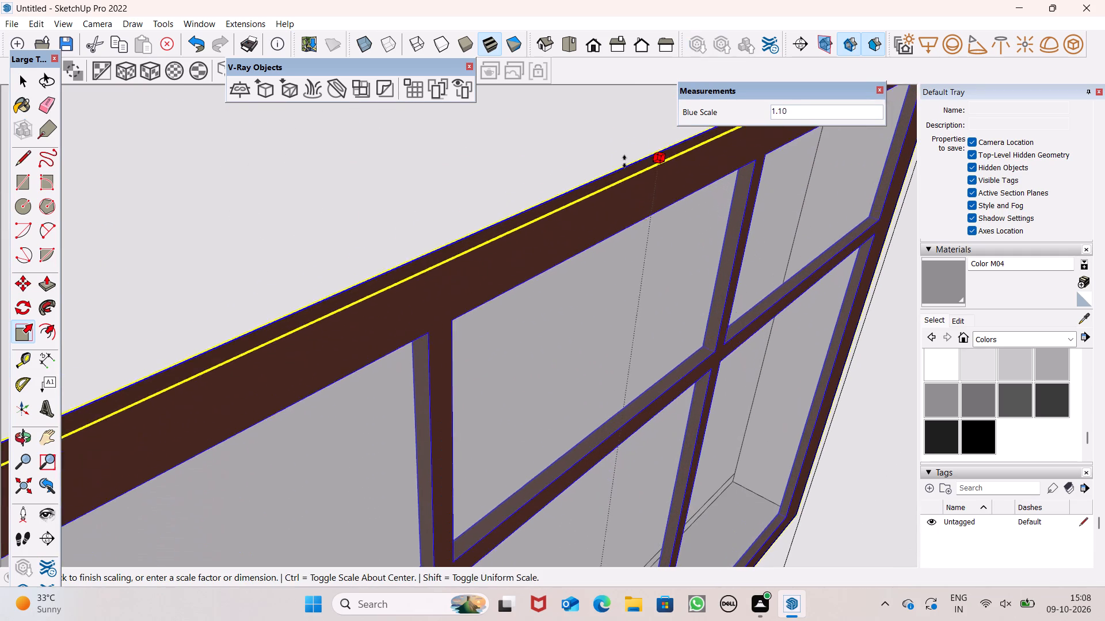
left_click_drag(624, 162, 603, 22)
left_click(590, 273)
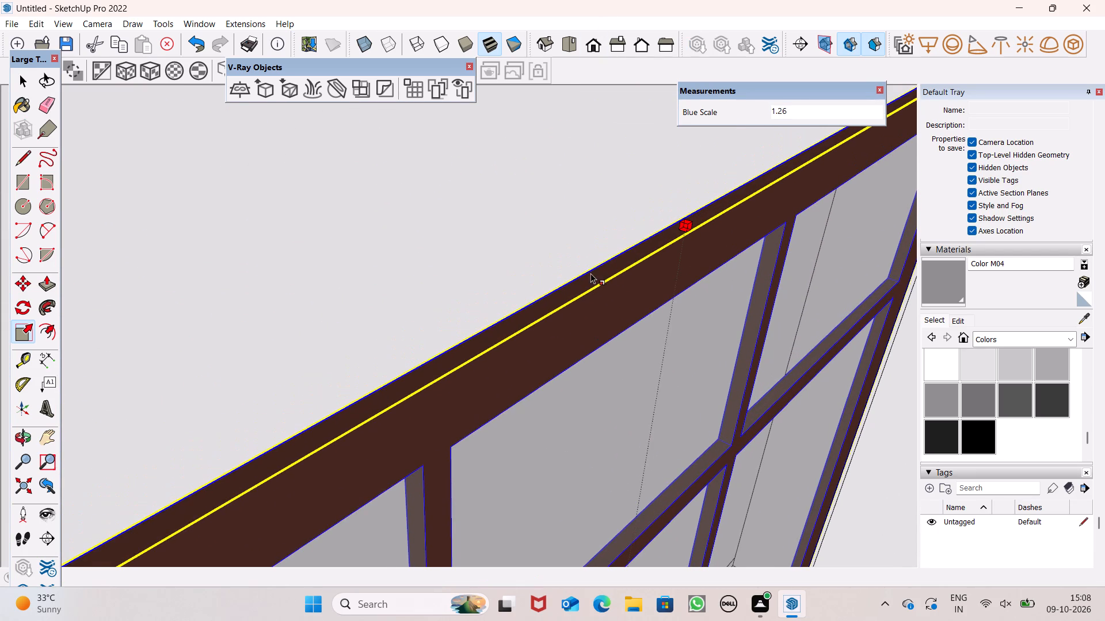
scroll(482, 366, "up", 1)
scroll(482, 366, "down", 4)
scroll(502, 309, "down", 7)
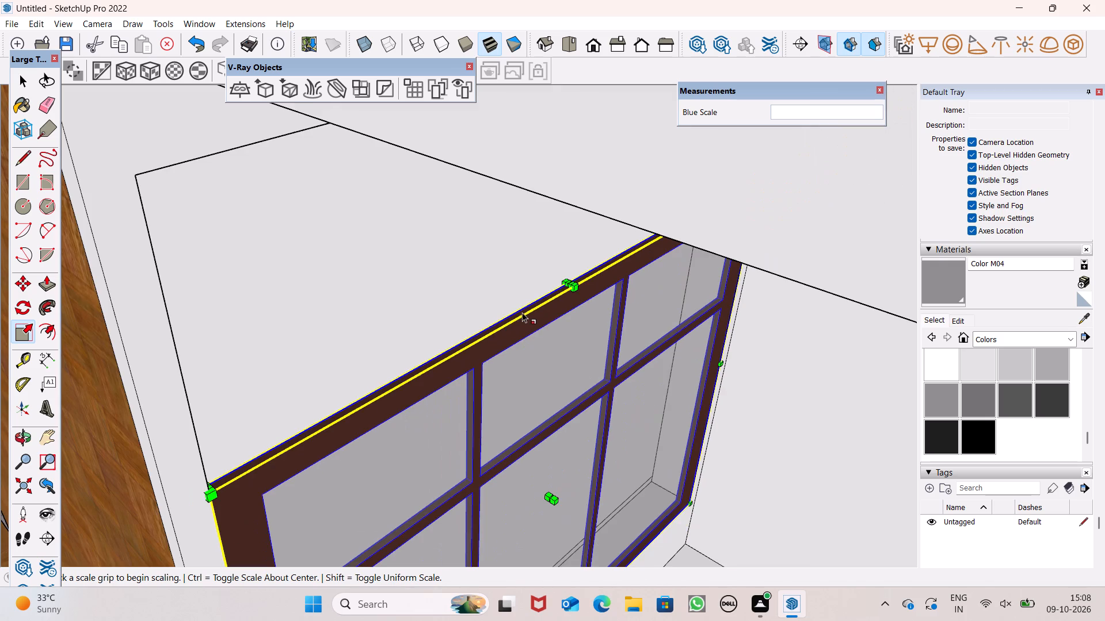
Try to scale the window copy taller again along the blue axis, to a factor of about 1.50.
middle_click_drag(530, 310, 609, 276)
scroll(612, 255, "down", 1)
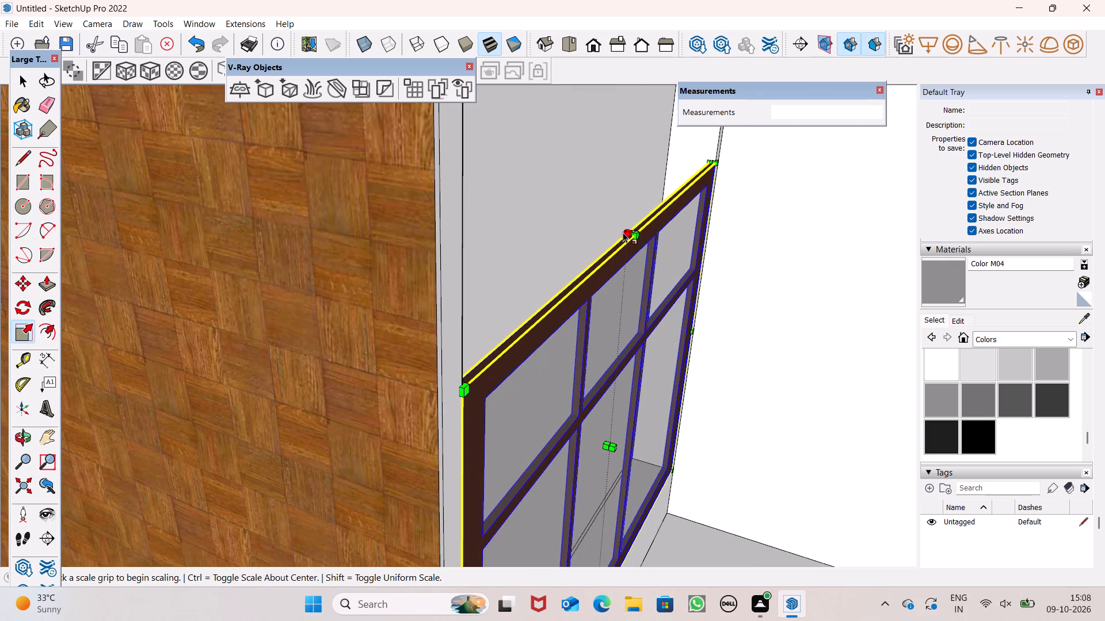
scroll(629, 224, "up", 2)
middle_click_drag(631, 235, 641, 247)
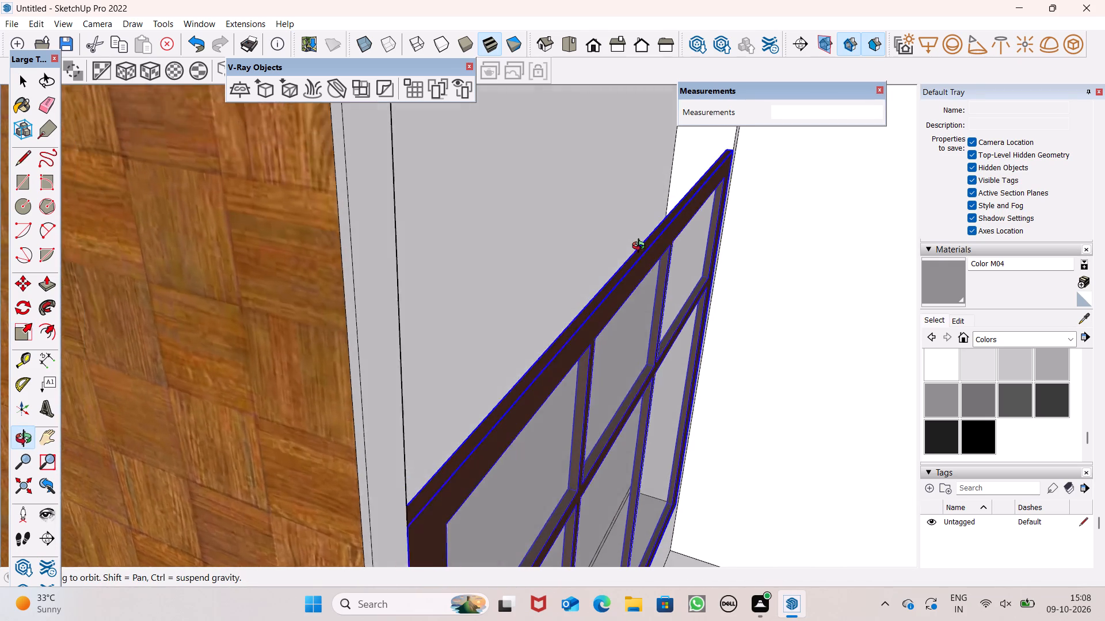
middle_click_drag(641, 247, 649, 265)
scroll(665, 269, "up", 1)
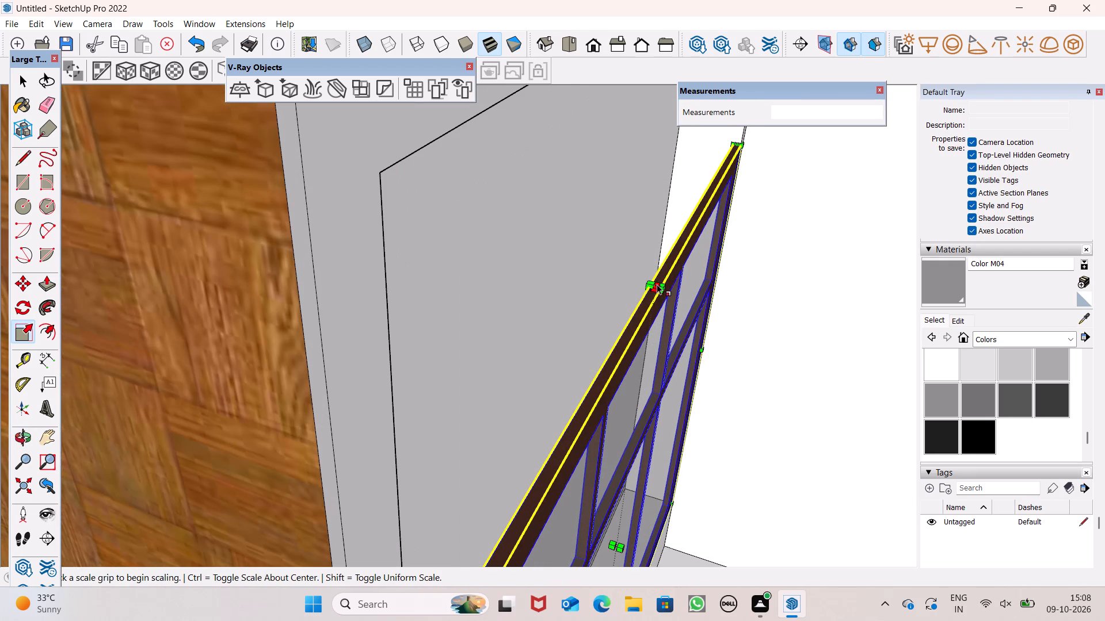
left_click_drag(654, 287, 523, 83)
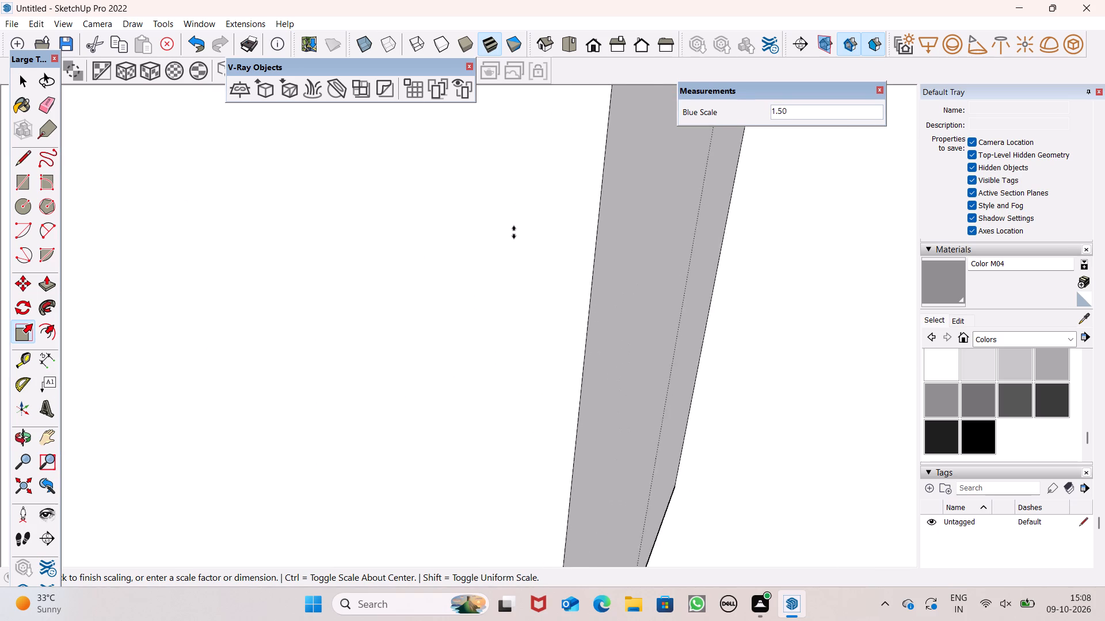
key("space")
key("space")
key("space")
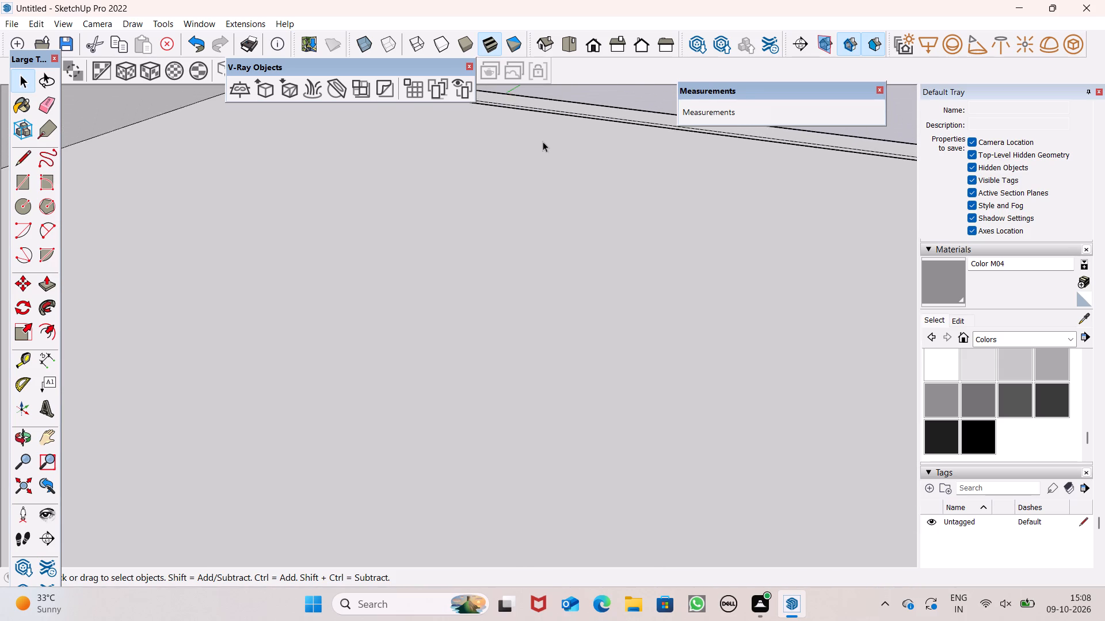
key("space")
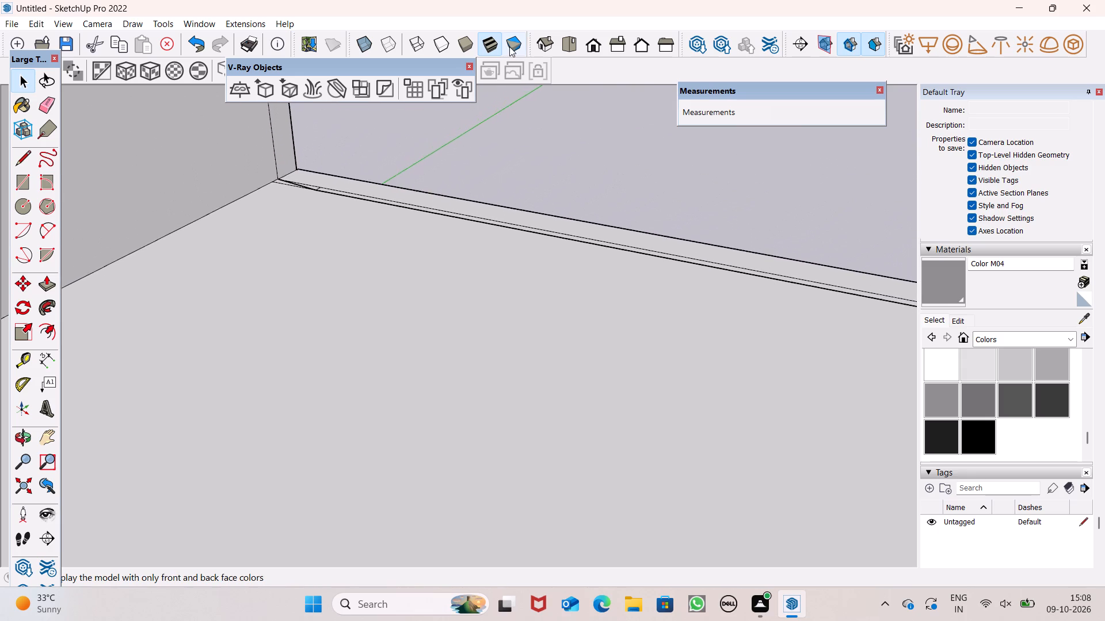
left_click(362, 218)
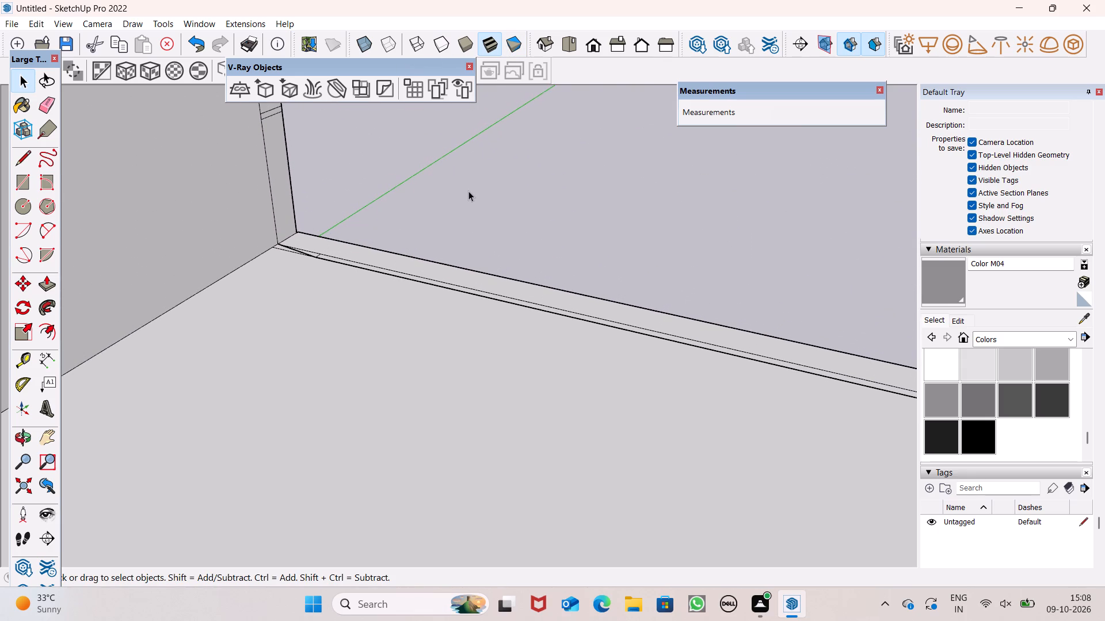
Scale the terrace window copy along the blue axis by about 1.39 so its top edge meets the top of the recessed opening.
scroll(468, 191, "down", 6)
scroll(585, 170, "down", 4)
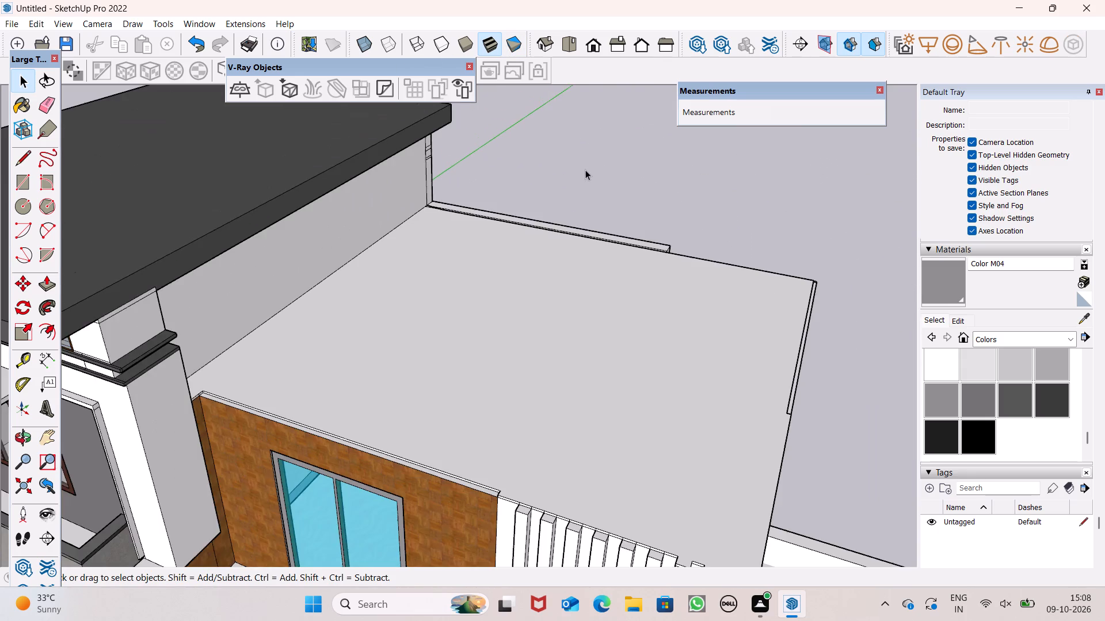
scroll(585, 170, "down", 4)
scroll(532, 148, "down", 3)
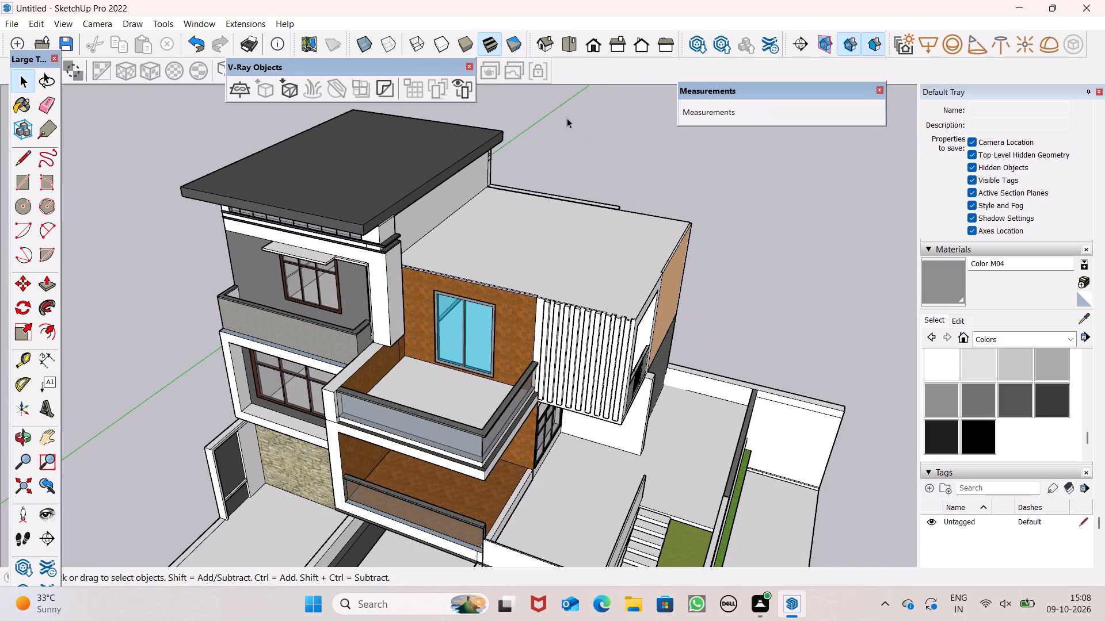
scroll(554, 110, "down", 6)
scroll(586, 181, "down", 1)
middle_click_drag(633, 244, 444, 41)
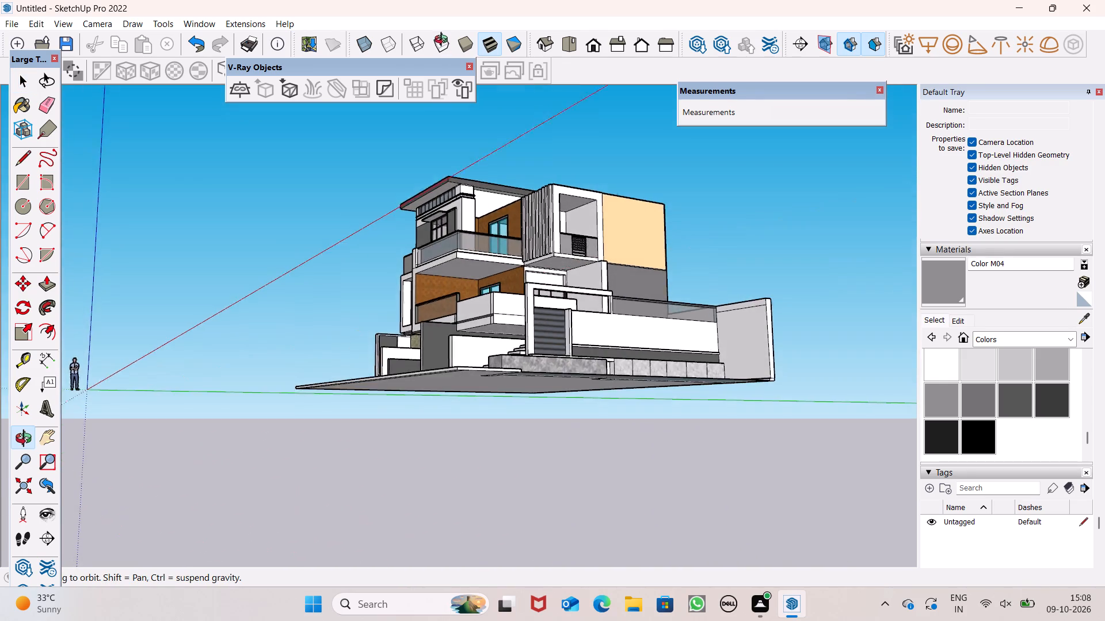
middle_click_drag(444, 41, 390, 91)
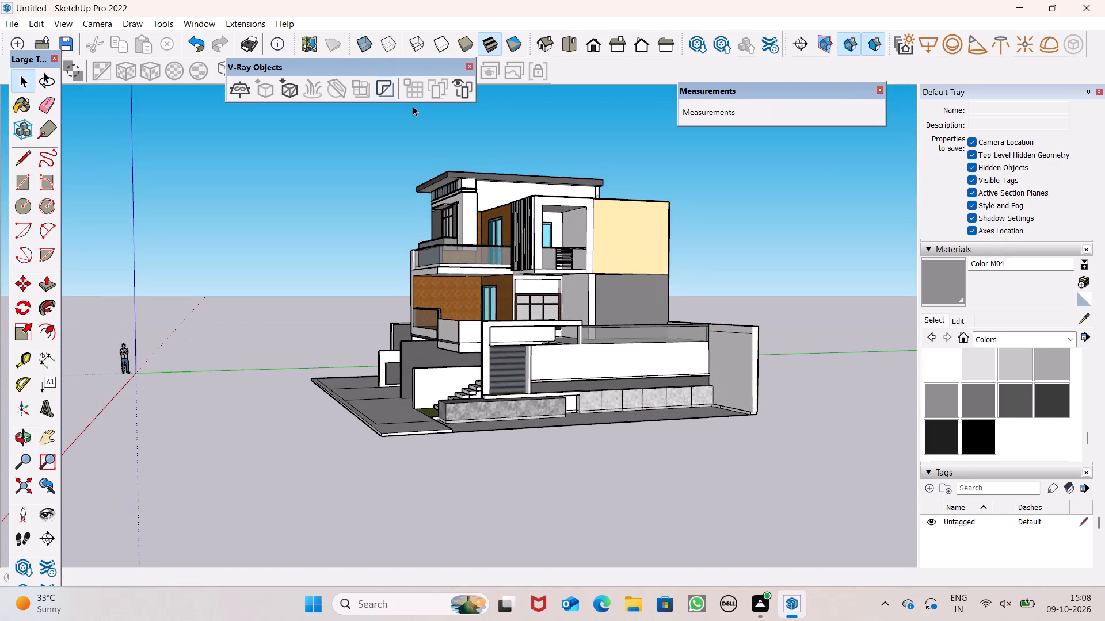
scroll(558, 315, "up", 5)
scroll(517, 286, "up", 5)
middle_click_drag(515, 286, 537, 332)
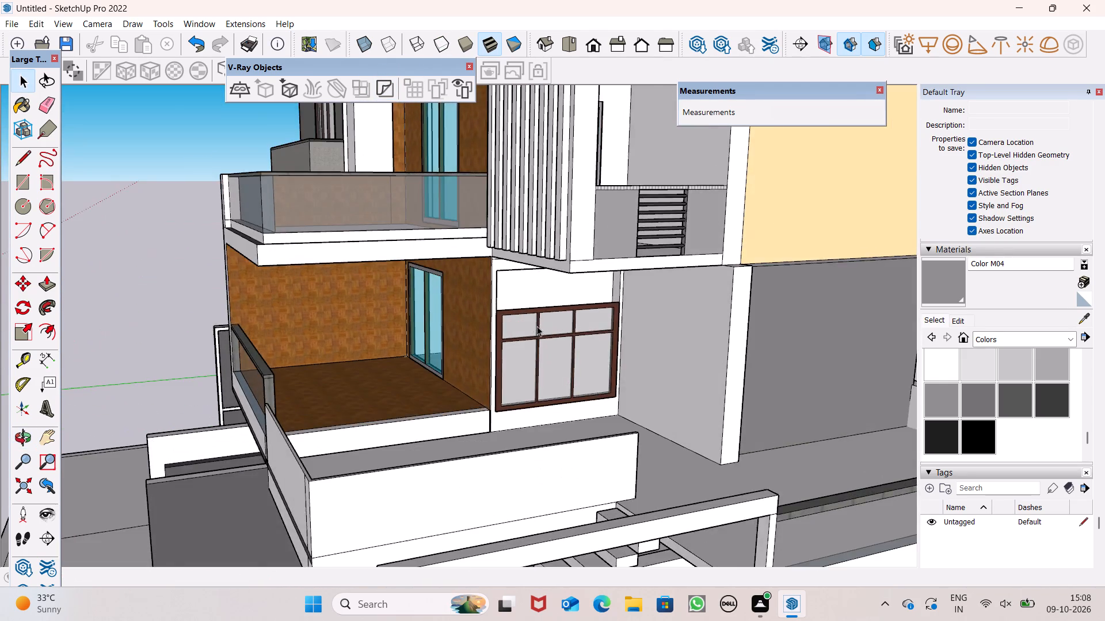
scroll(522, 317, "up", 4)
scroll(491, 300, "down", 1)
scroll(491, 300, "up", 1)
left_click(522, 319)
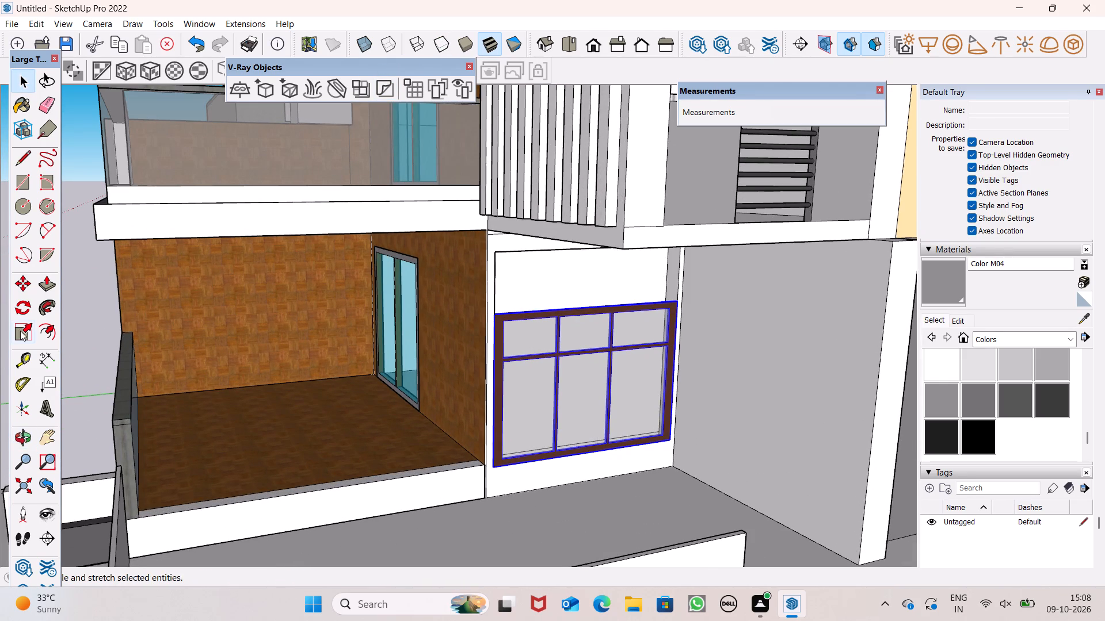
left_click(22, 331)
scroll(226, 309, "up", 1)
middle_click_drag(224, 319, 242, 355)
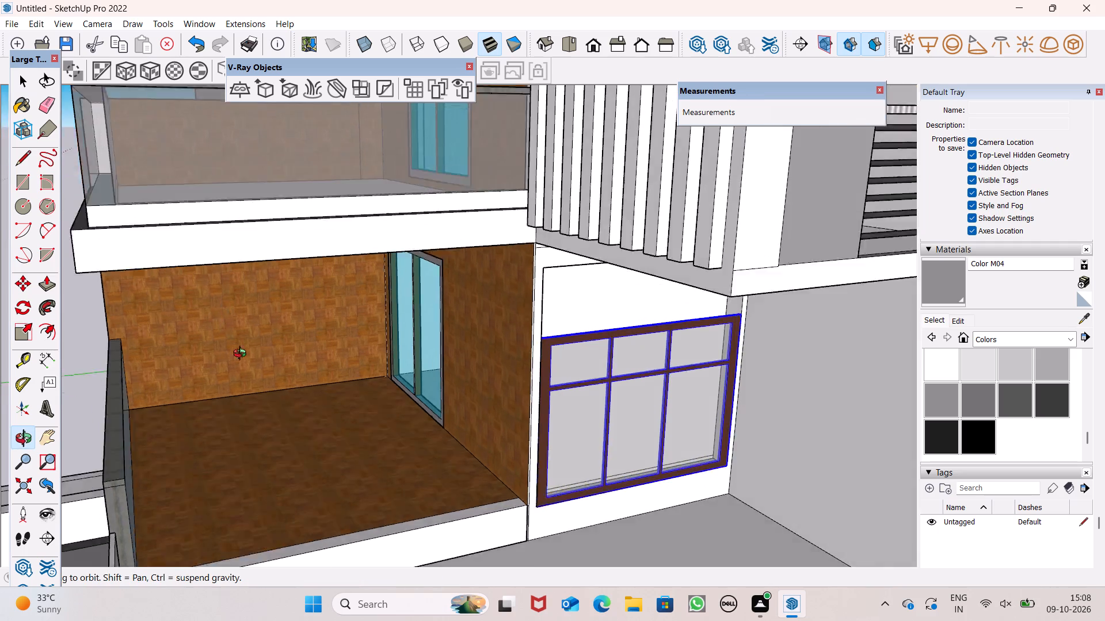
middle_click_drag(242, 355, 262, 360)
scroll(262, 358, "up", 1)
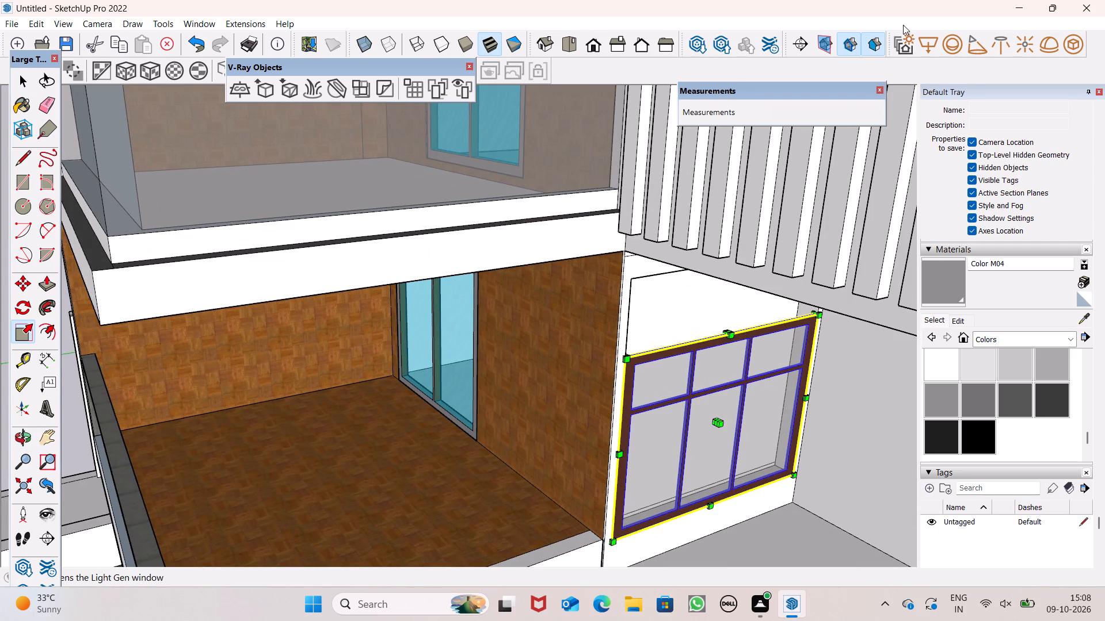
scroll(960, 11, "up", 4)
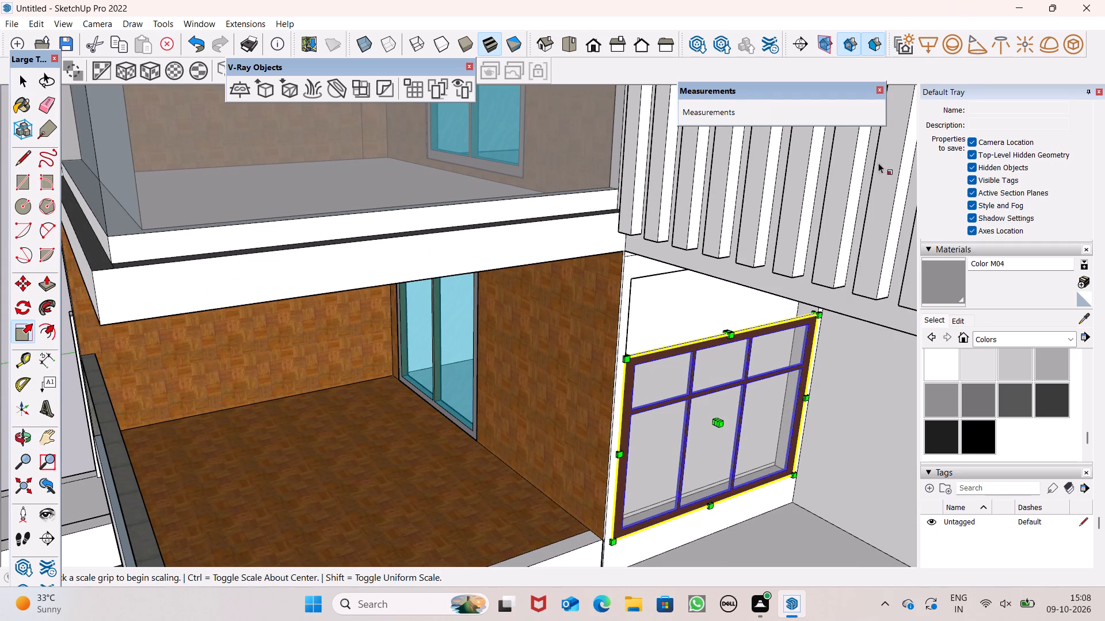
scroll(749, 310, "up", 5)
middle_click_drag(746, 386, 775, 410)
scroll(769, 365, "up", 2)
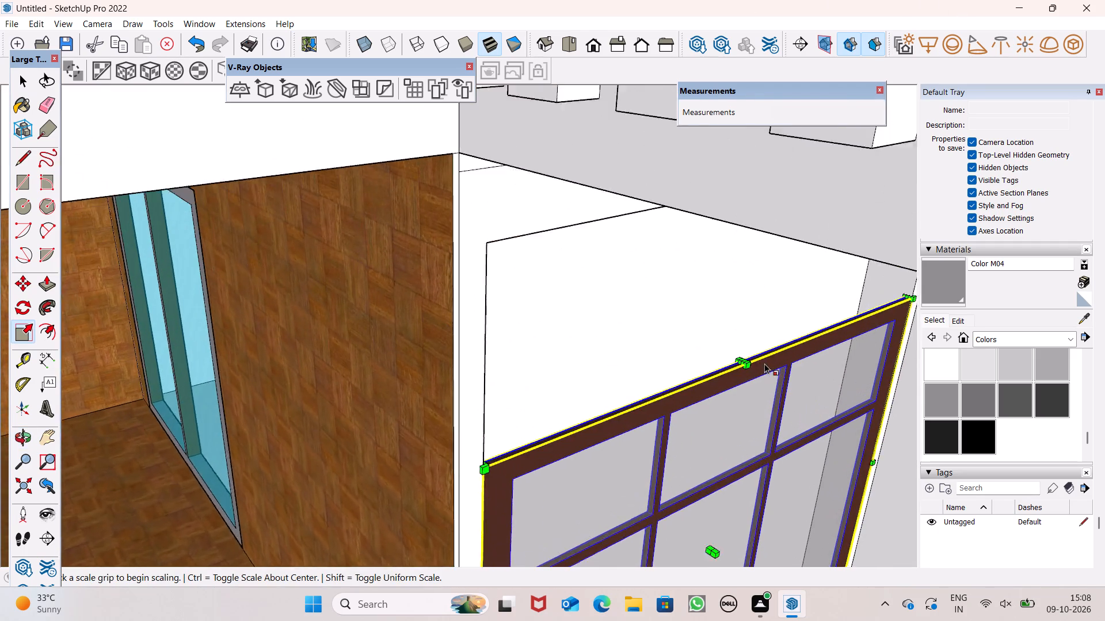
scroll(764, 363, "up", 4)
middle_click_drag(760, 383, 801, 399)
scroll(760, 354, "up", 1)
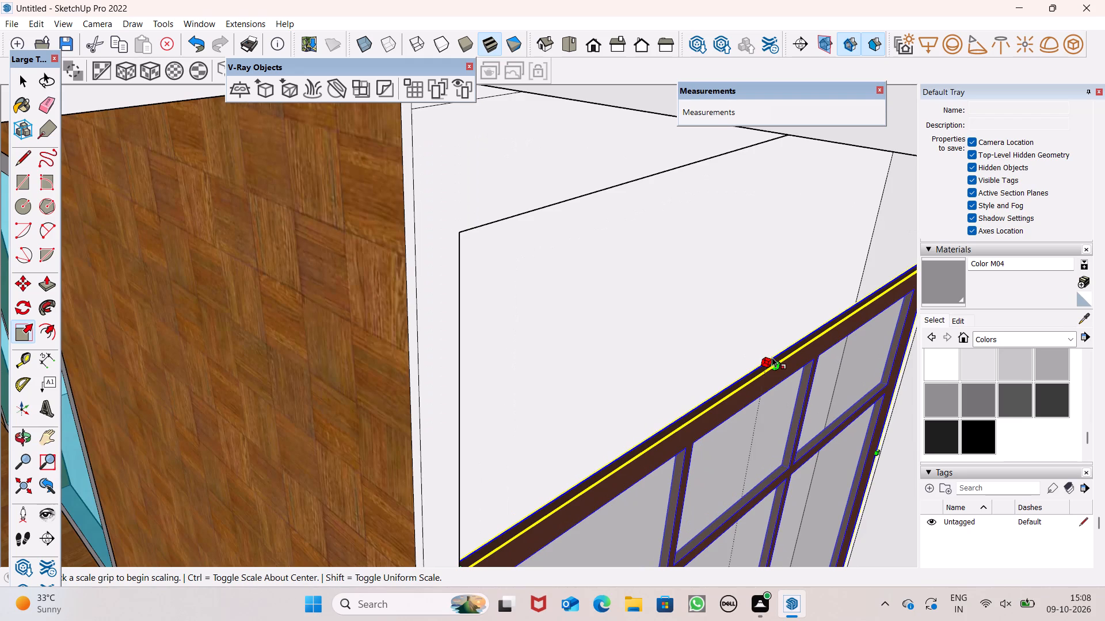
left_click_drag(765, 359, 744, 302)
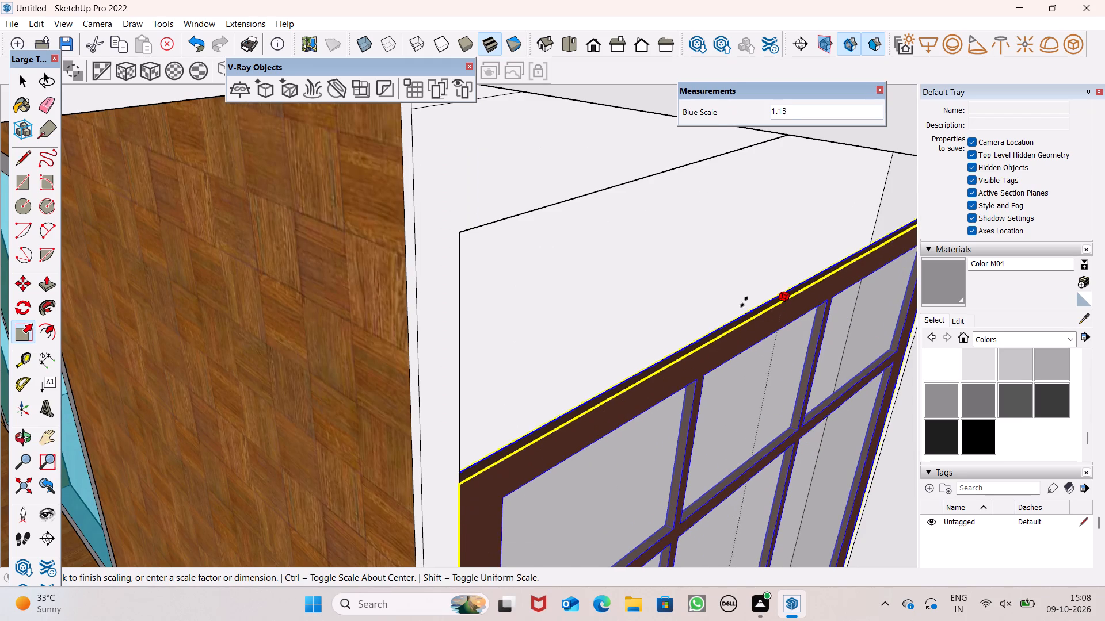
left_click_drag(744, 302, 674, 173)
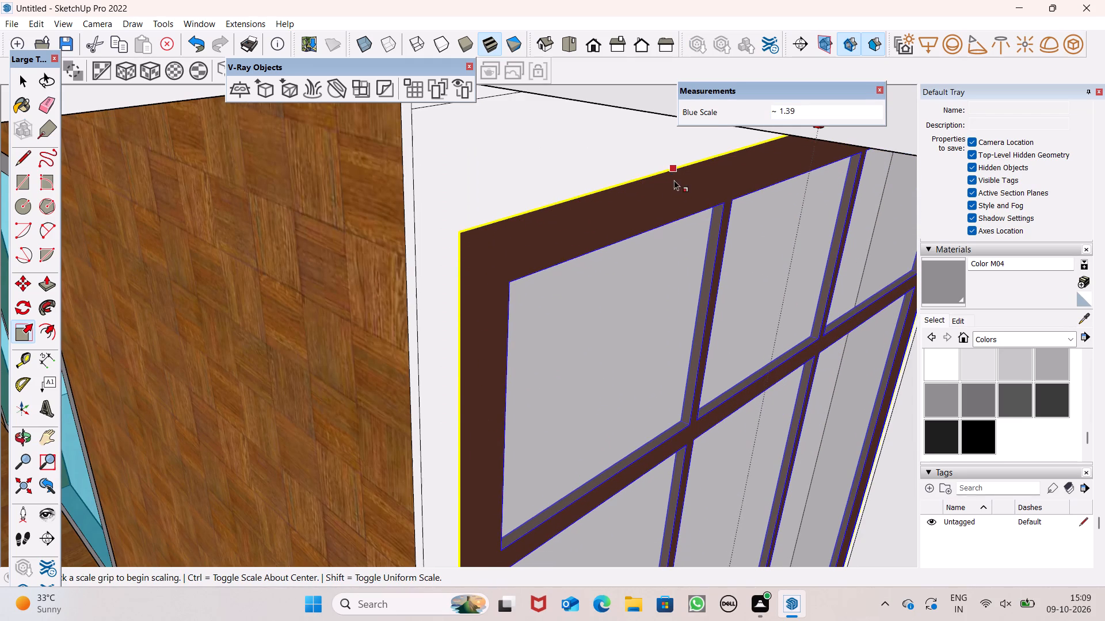
scroll(523, 228, "down", 12)
key("space")
Deselect the window copy and examine the whole house from several sides to check the window's fit.
scroll(449, 236, "down", 1)
scroll(428, 112, "down", 1)
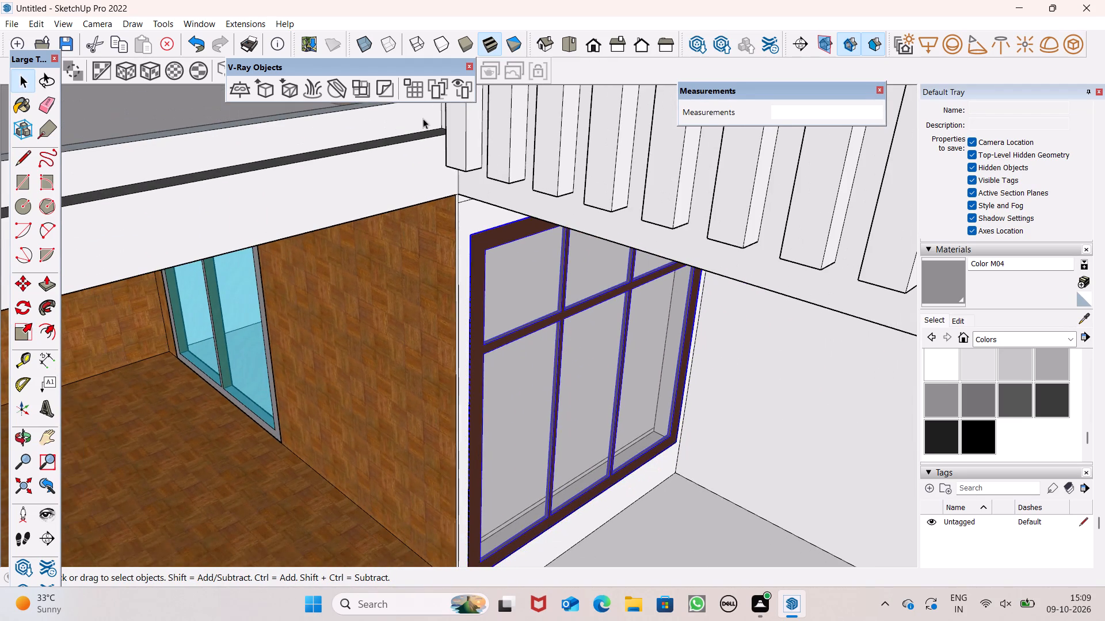
scroll(412, 150, "down", 10)
scroll(462, 209, "down", 2)
scroll(514, 259, "down", 4)
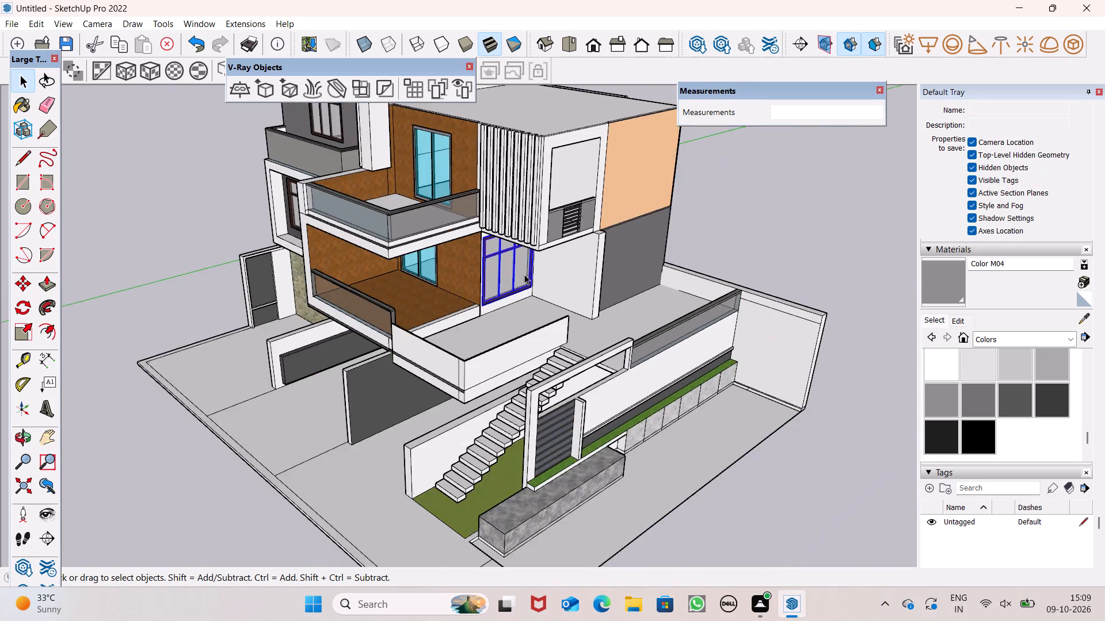
scroll(524, 274, "down", 10)
middle_click_drag(640, 259, 634, 258)
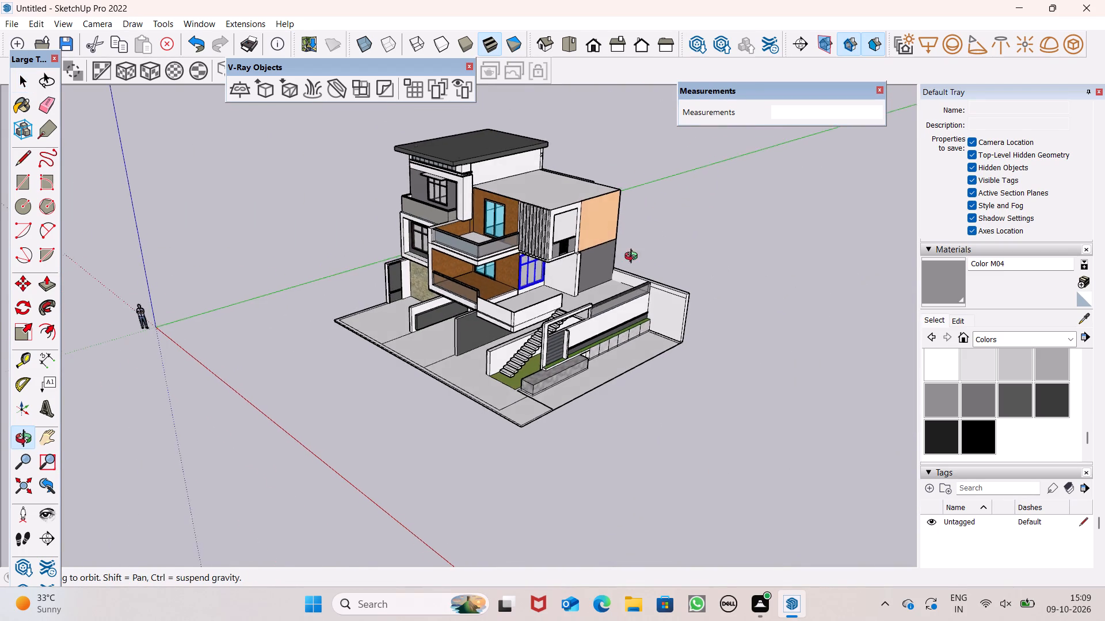
middle_click_drag(634, 258, 465, 244)
left_click(763, 233)
scroll(711, 239, "down", 3)
middle_click_drag(635, 284, 636, 285)
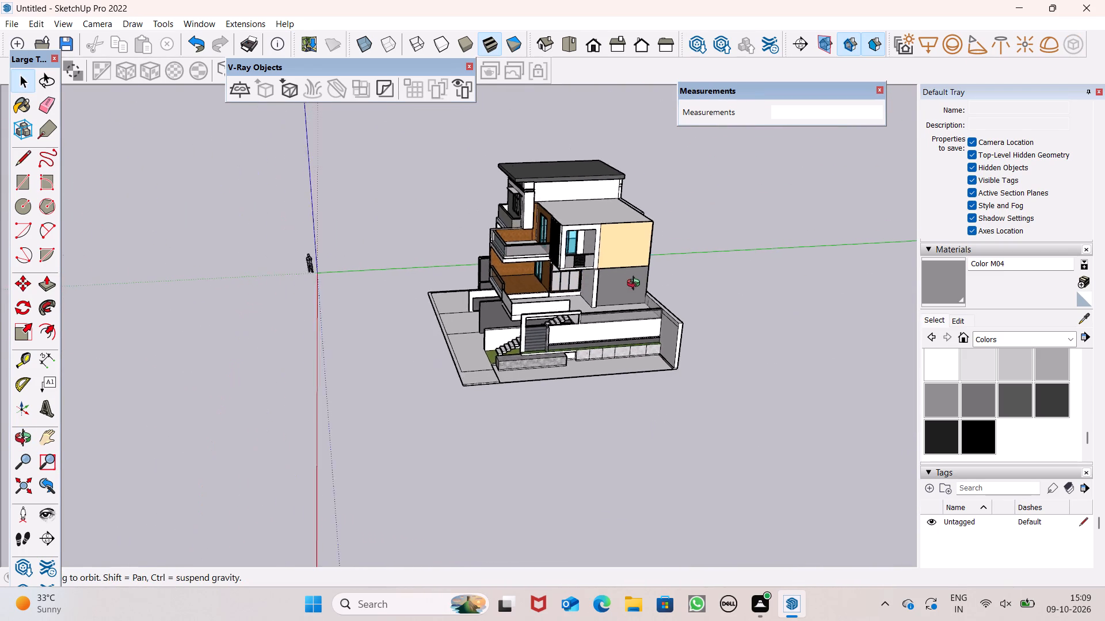
middle_click_drag(636, 285, 910, 245)
Push/Pull the flat roof face above the wood-clad wall and vertical fins upward by 1'.
scroll(585, 187, "up", 7)
scroll(382, 218, "up", 7)
scroll(448, 190, "up", 3)
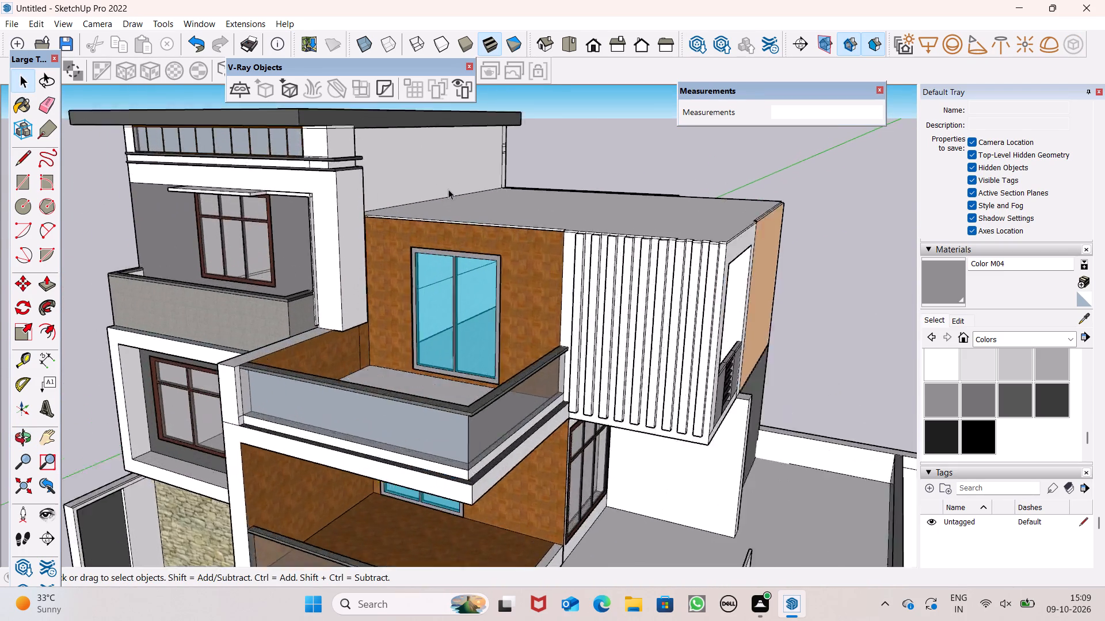
scroll(448, 189, "up", 3)
left_click(51, 286)
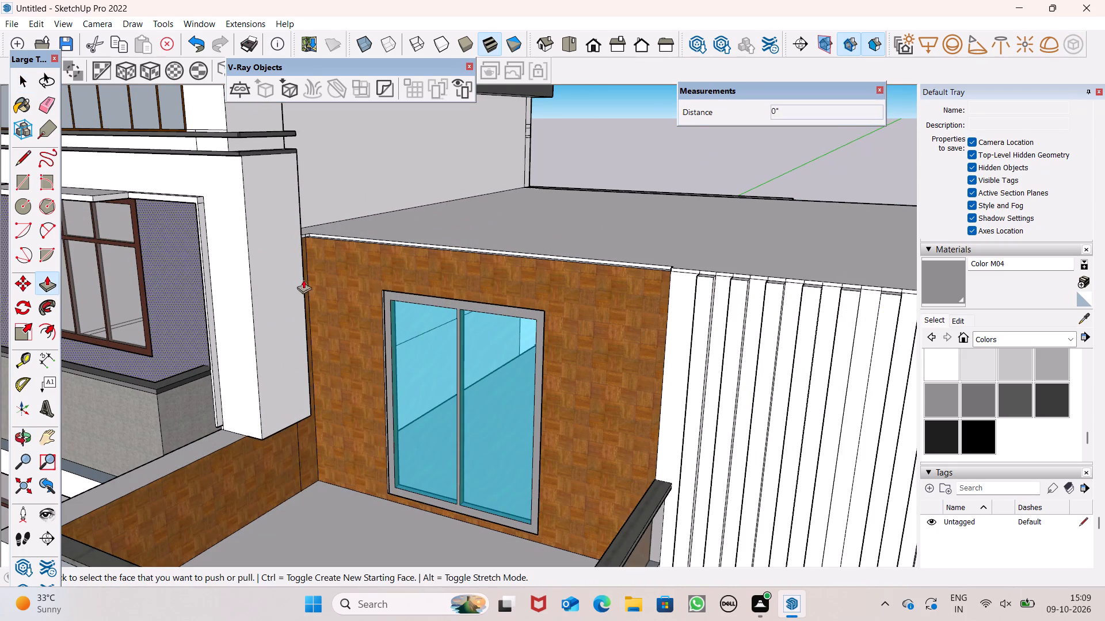
left_click_drag(458, 227, 464, 214)
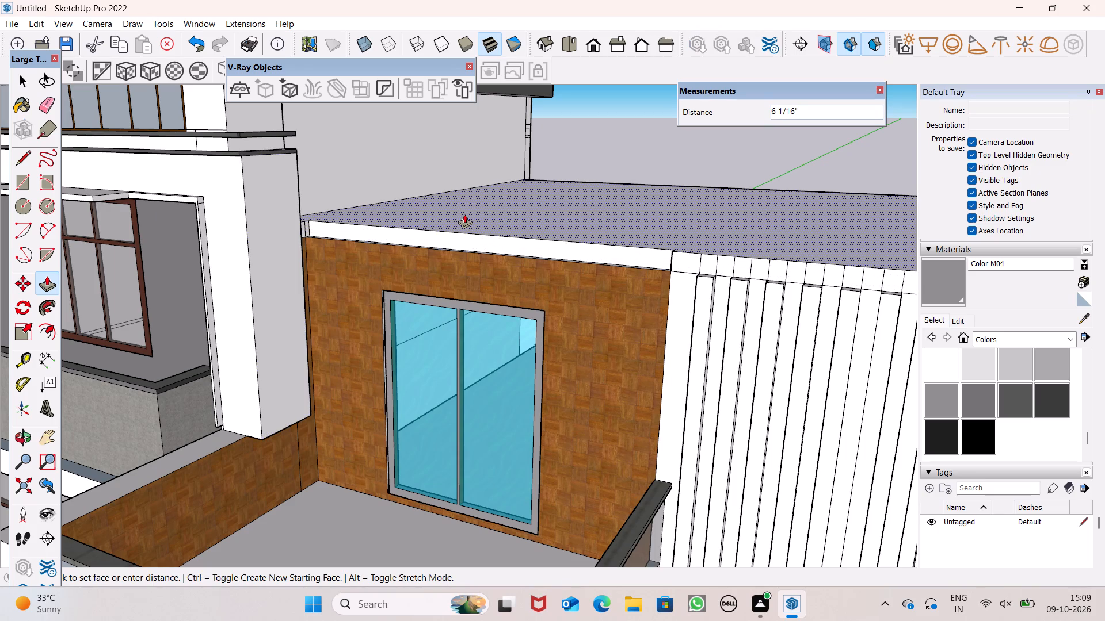
left_click_drag(464, 214, 457, 211)
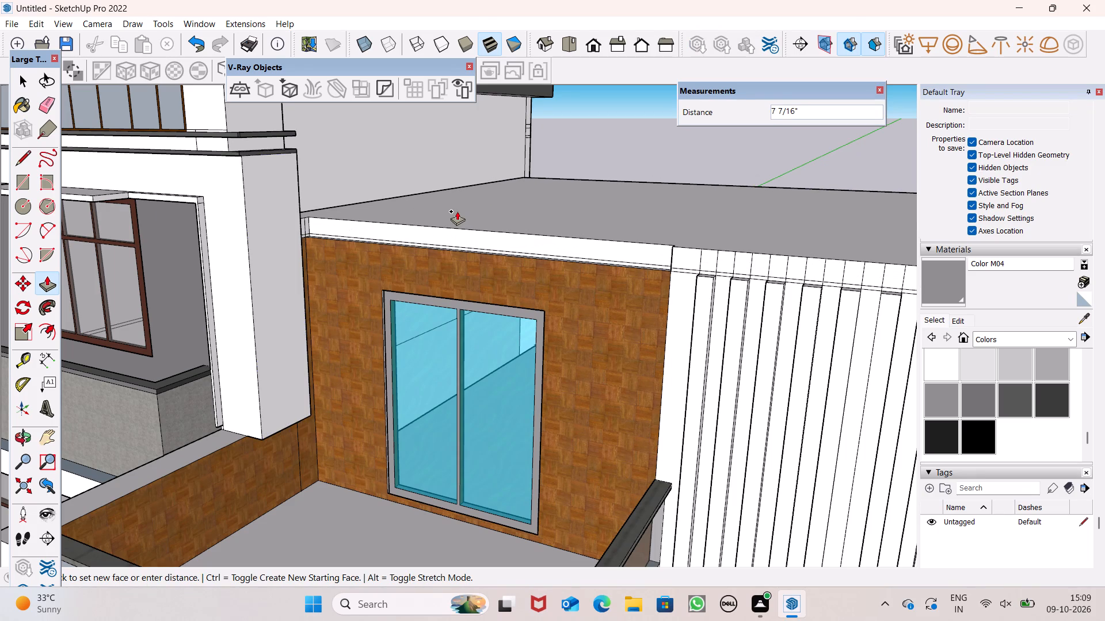
left_click_drag(457, 211, 457, 210)
type("1'")
key("Return")
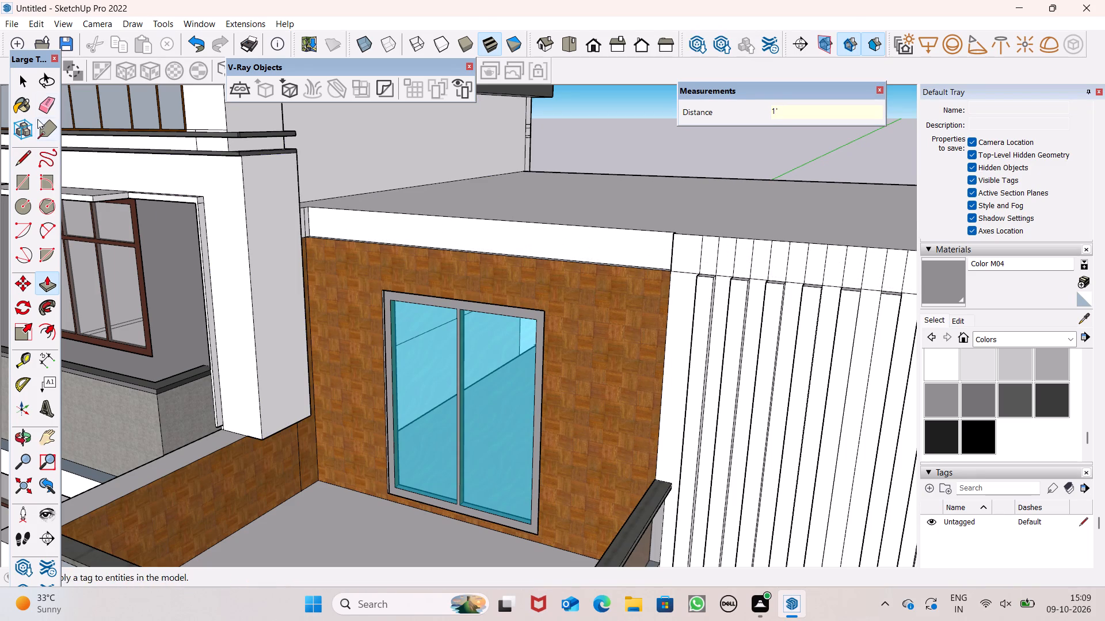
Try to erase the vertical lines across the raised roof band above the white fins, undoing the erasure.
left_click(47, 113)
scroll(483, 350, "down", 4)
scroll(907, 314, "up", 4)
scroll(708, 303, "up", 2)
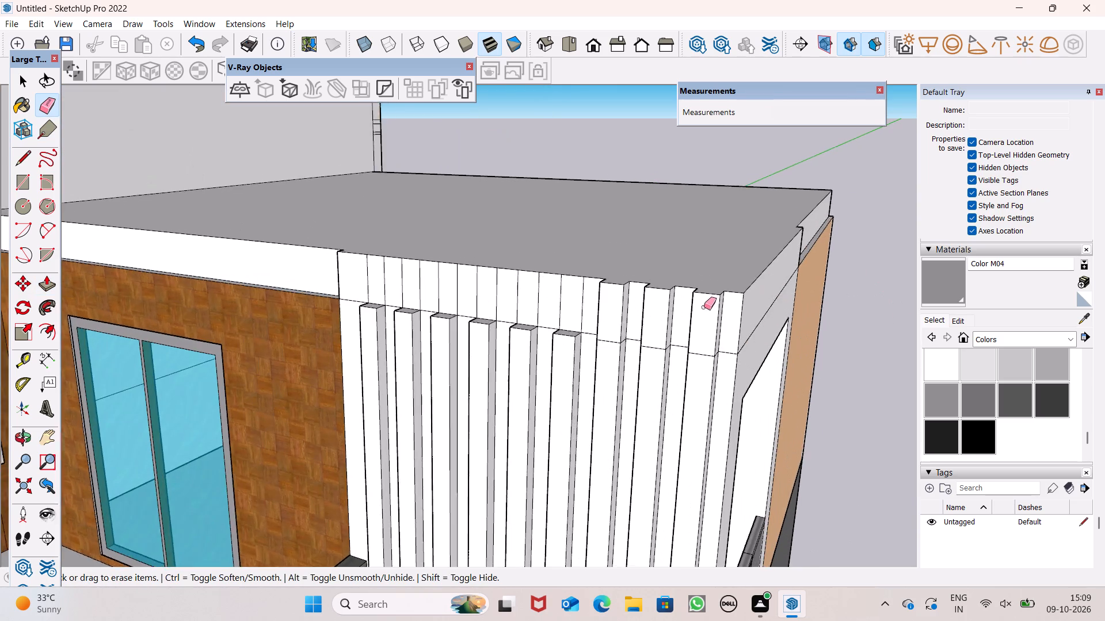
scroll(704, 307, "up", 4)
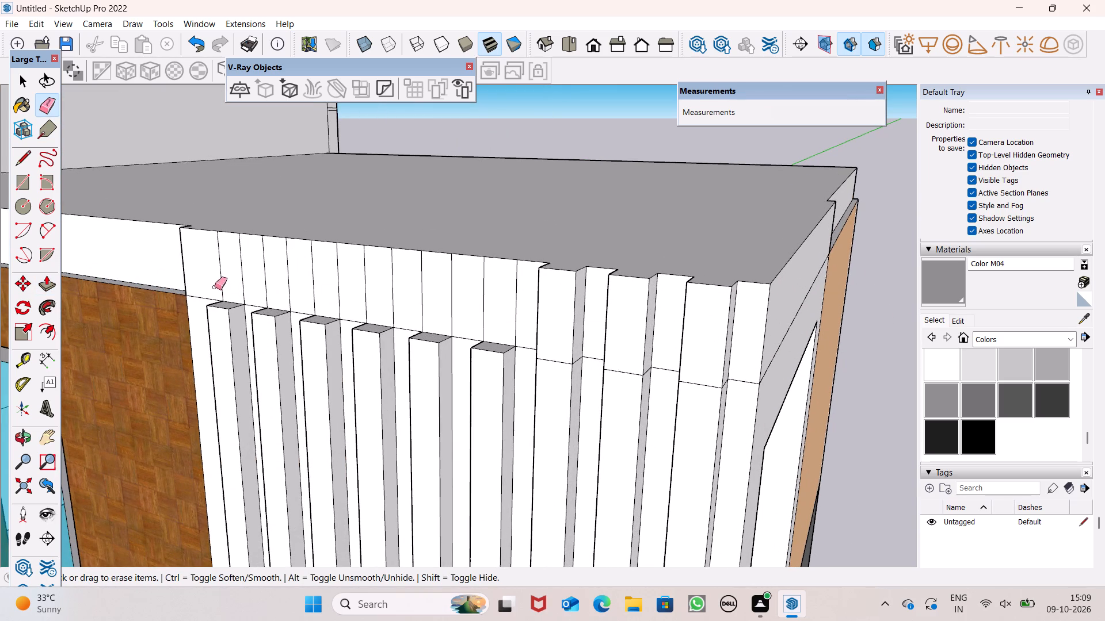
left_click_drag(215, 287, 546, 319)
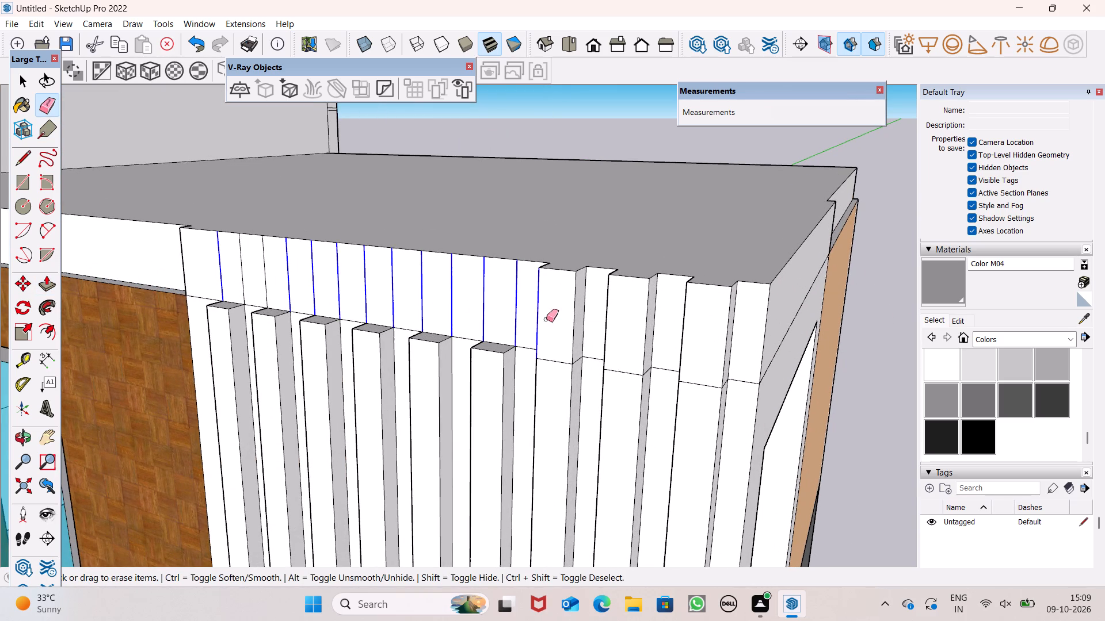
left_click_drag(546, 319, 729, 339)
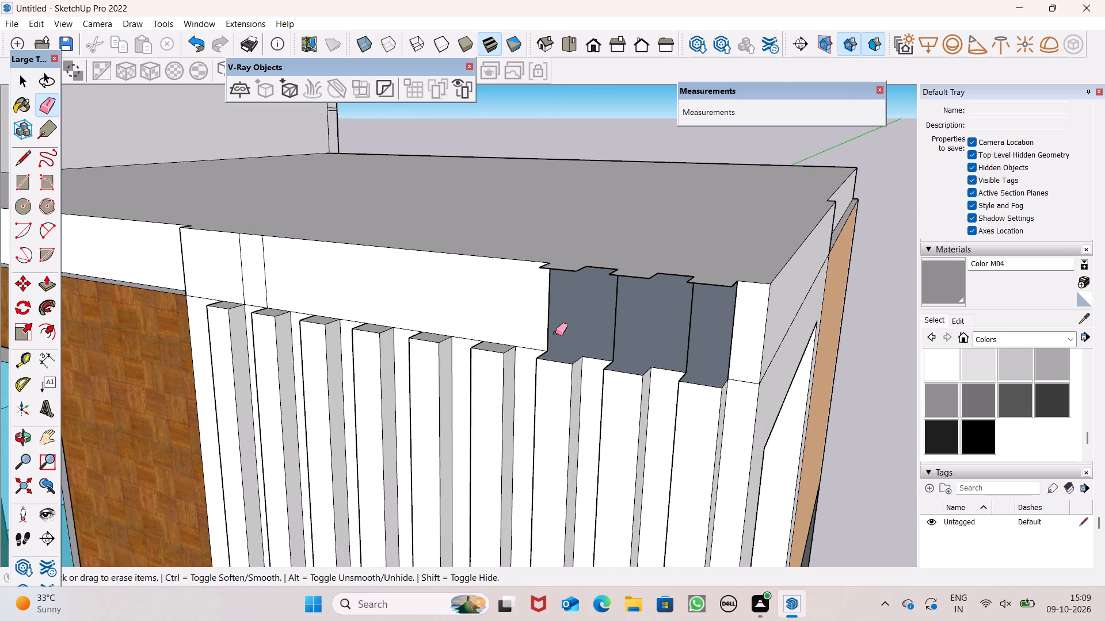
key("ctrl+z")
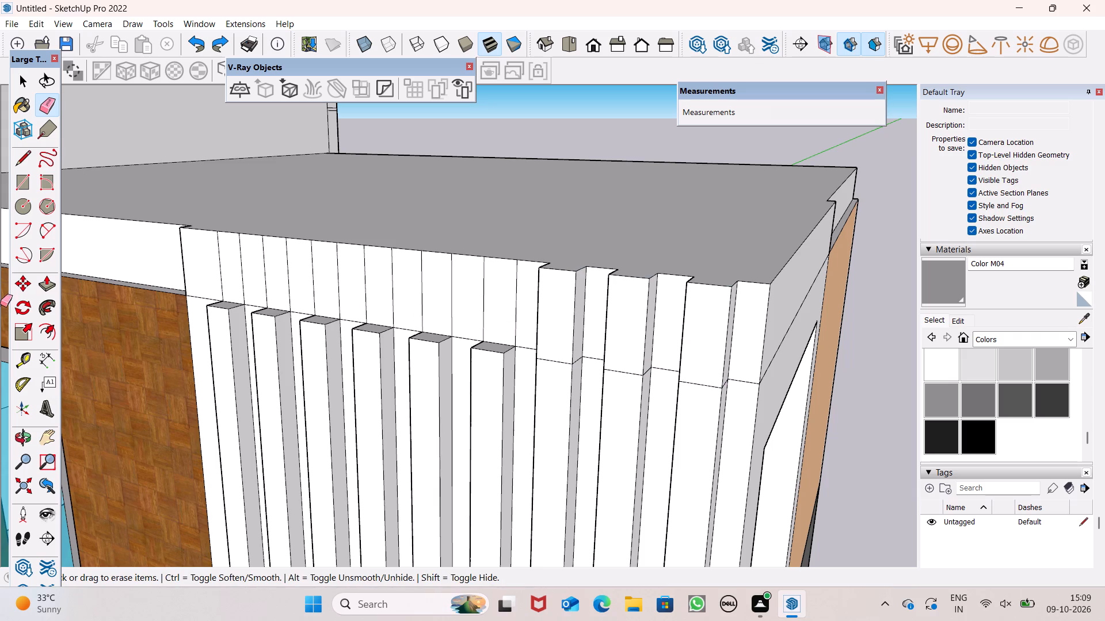
Push/Pull the three protruding faces of the raised roof band above the fins back 4", flush with the band.
left_click(48, 286)
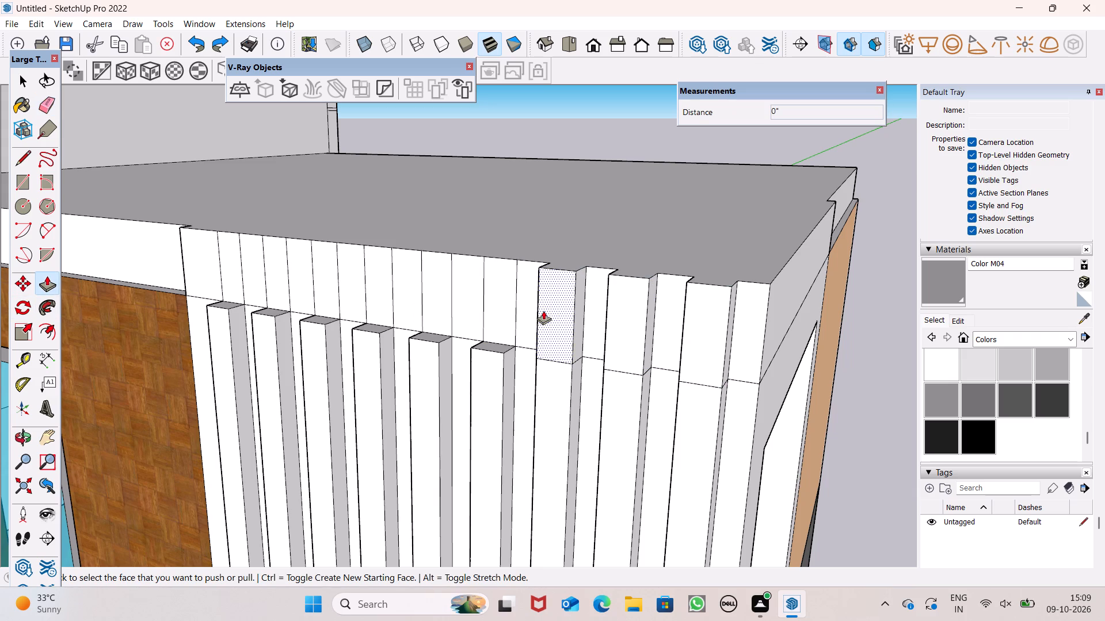
left_click_drag(549, 308, 536, 286)
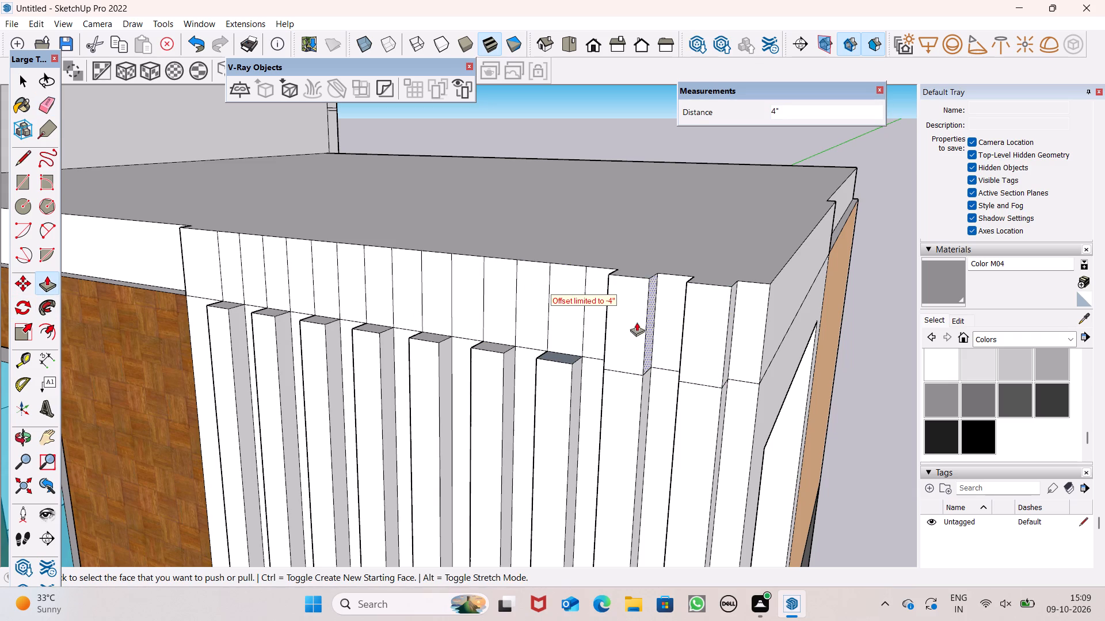
left_click_drag(622, 323, 581, 297)
left_click_drag(698, 334, 682, 323)
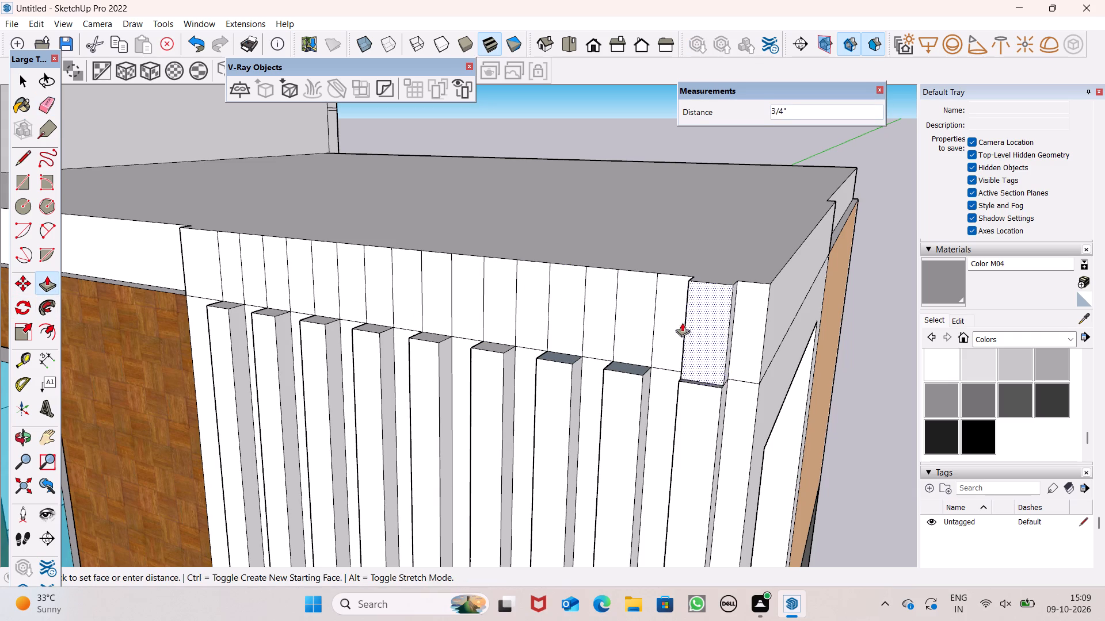
left_click_drag(682, 323, 638, 310)
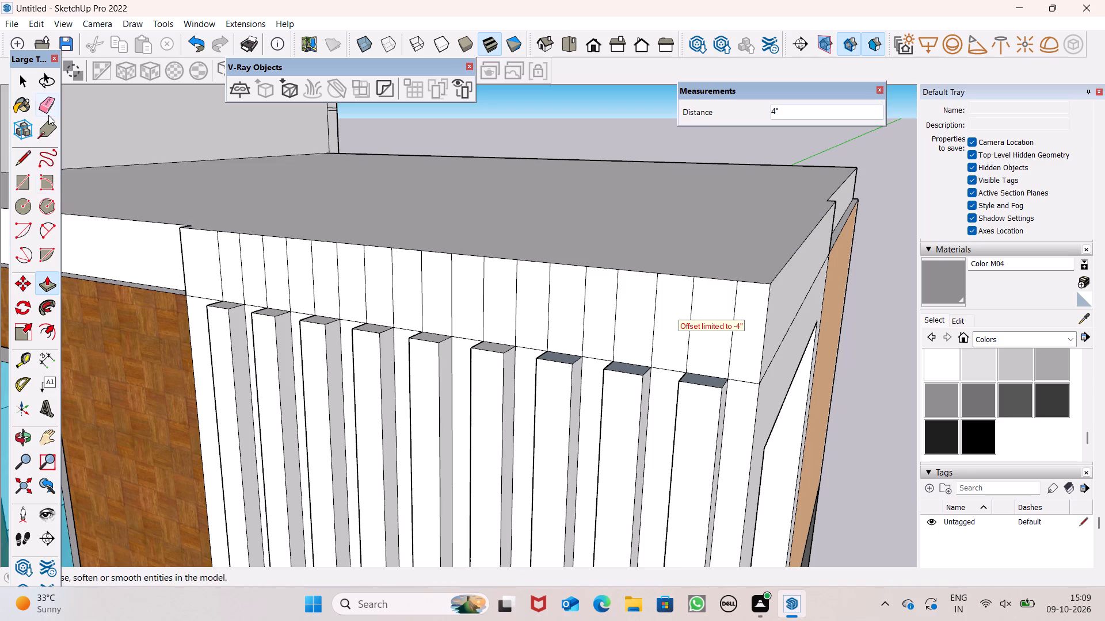
Erase all the leftover vertical lines across the roof band above the white fins.
left_click(48, 115)
left_click_drag(217, 273, 536, 327)
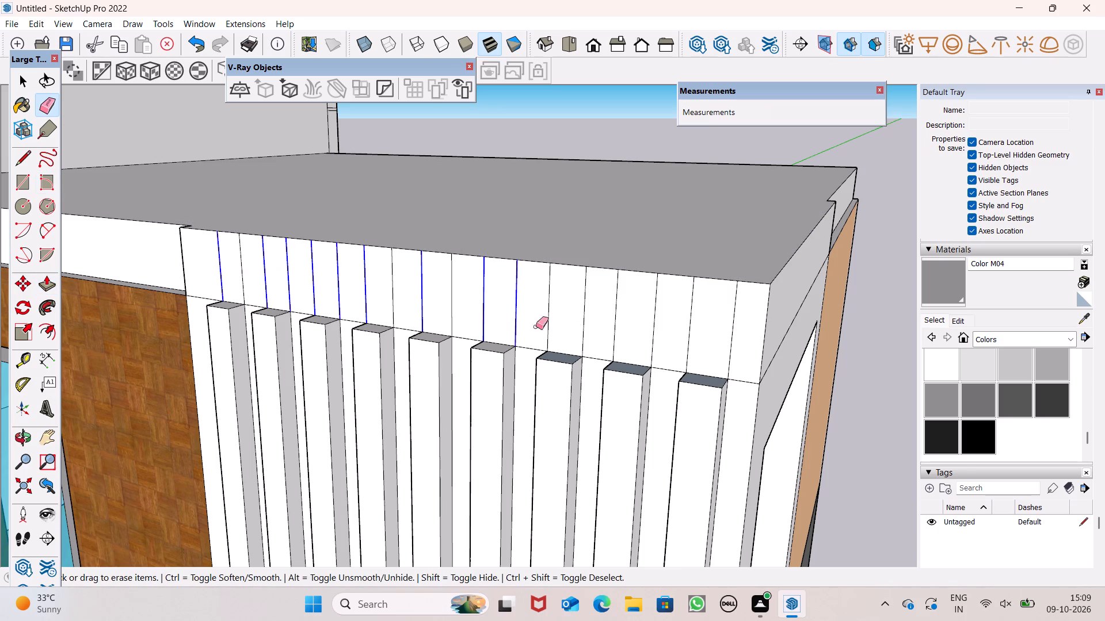
left_click_drag(536, 327, 536, 312)
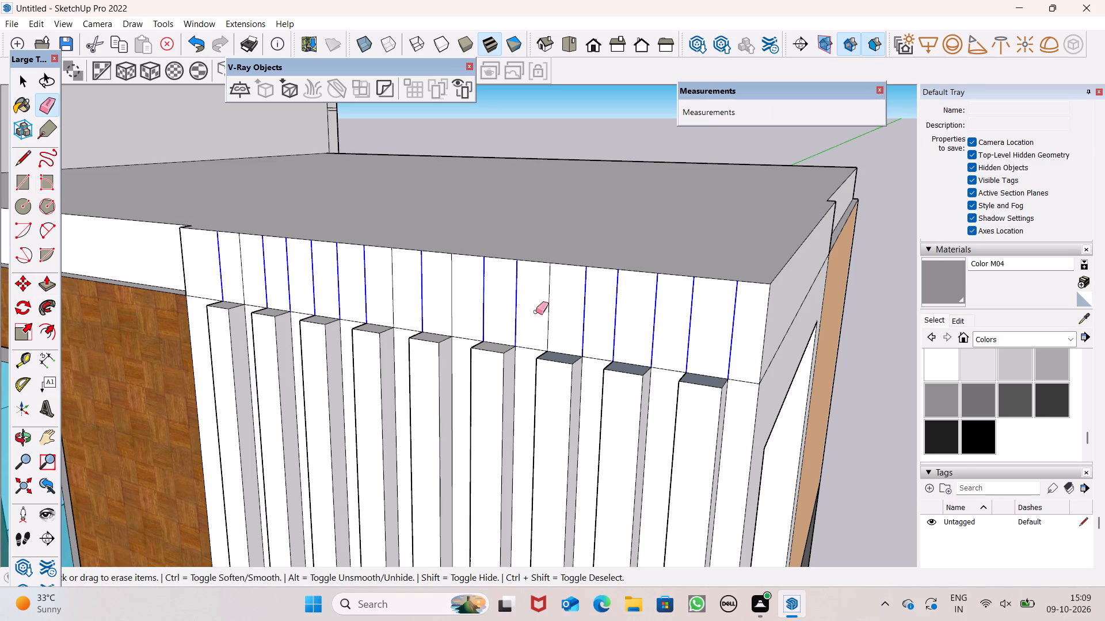
left_click_drag(536, 312, 376, 286)
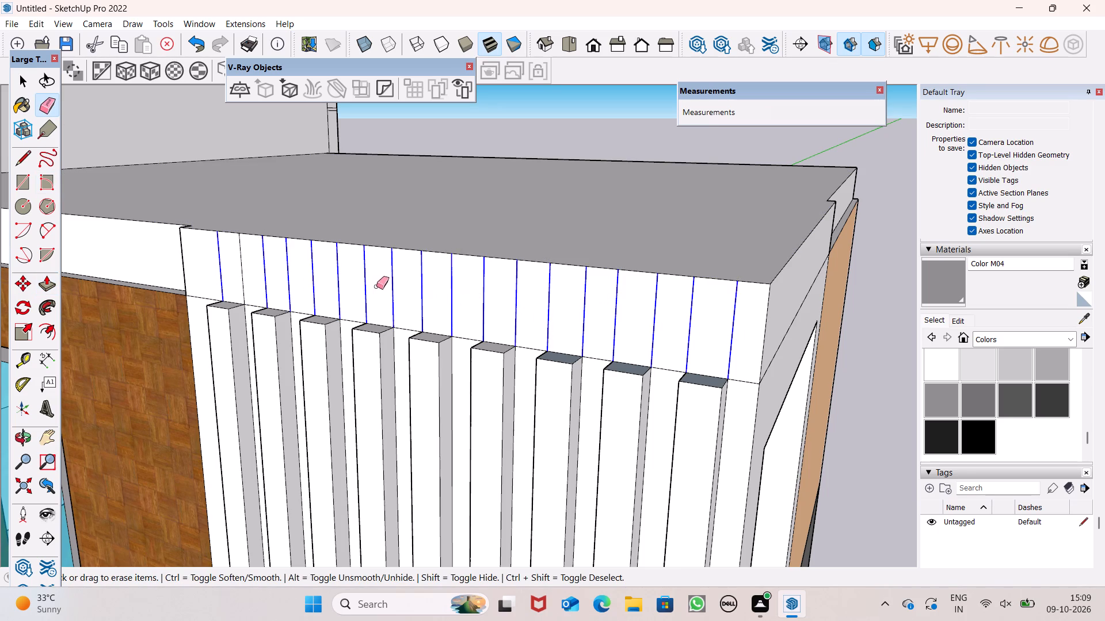
left_click_drag(376, 286, 228, 274)
scroll(626, 307, "down", 3)
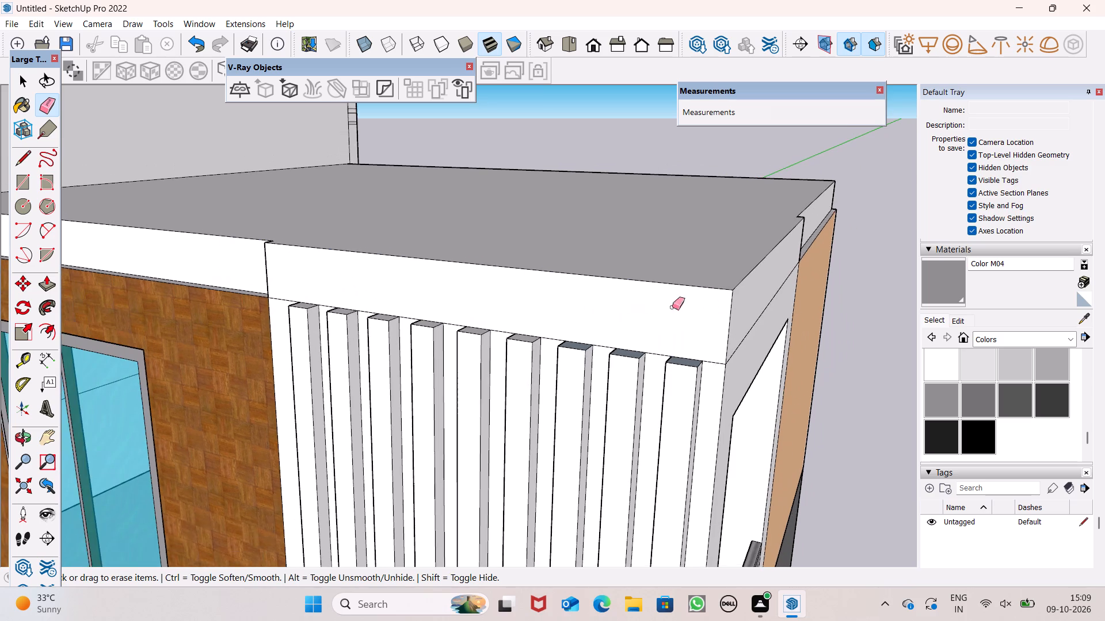
scroll(794, 300, "down", 4)
middle_click_drag(793, 321, 813, 286)
key("space")
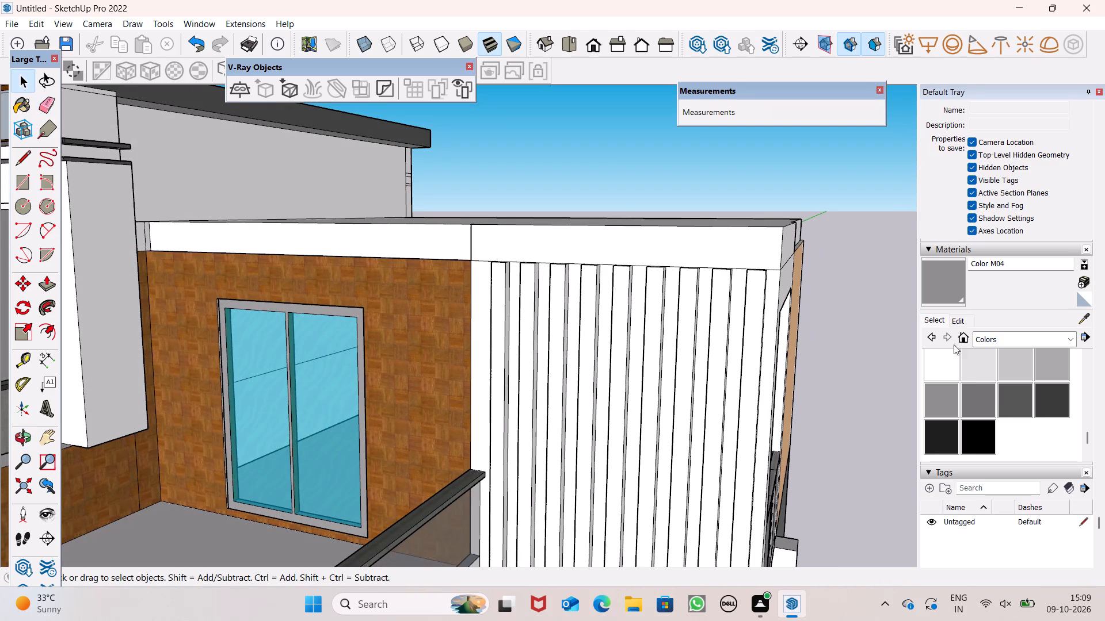
Paint the front roof band above the fins and wood-clad wall, including the short corner faces beside the tower, with Color M06.
left_click(1006, 394)
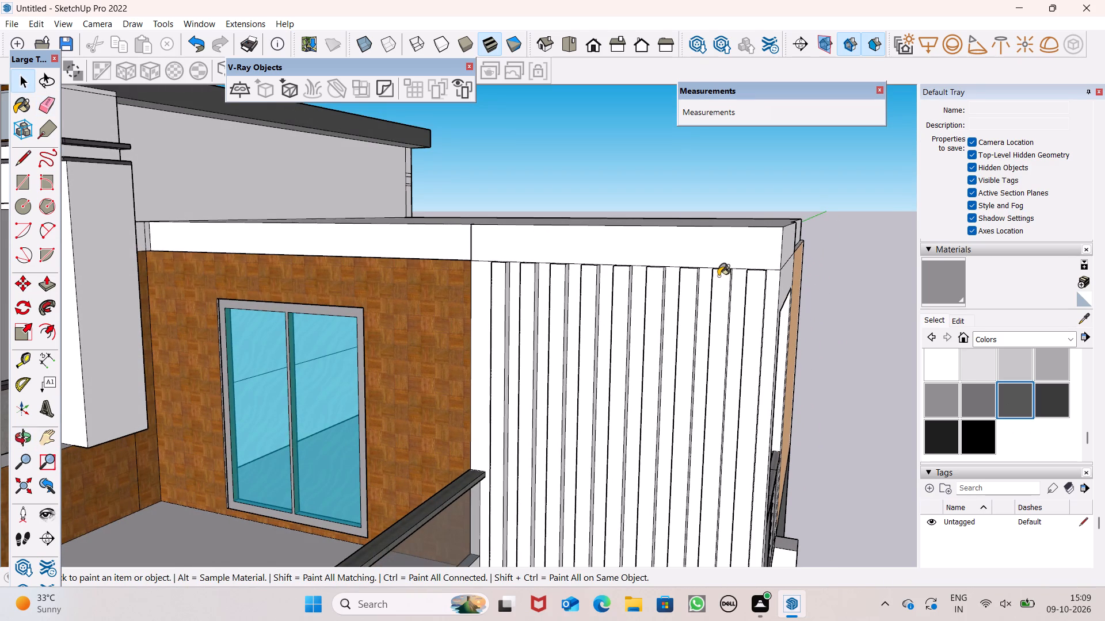
left_click(713, 257)
left_click(421, 234)
scroll(223, 228, "up", 5)
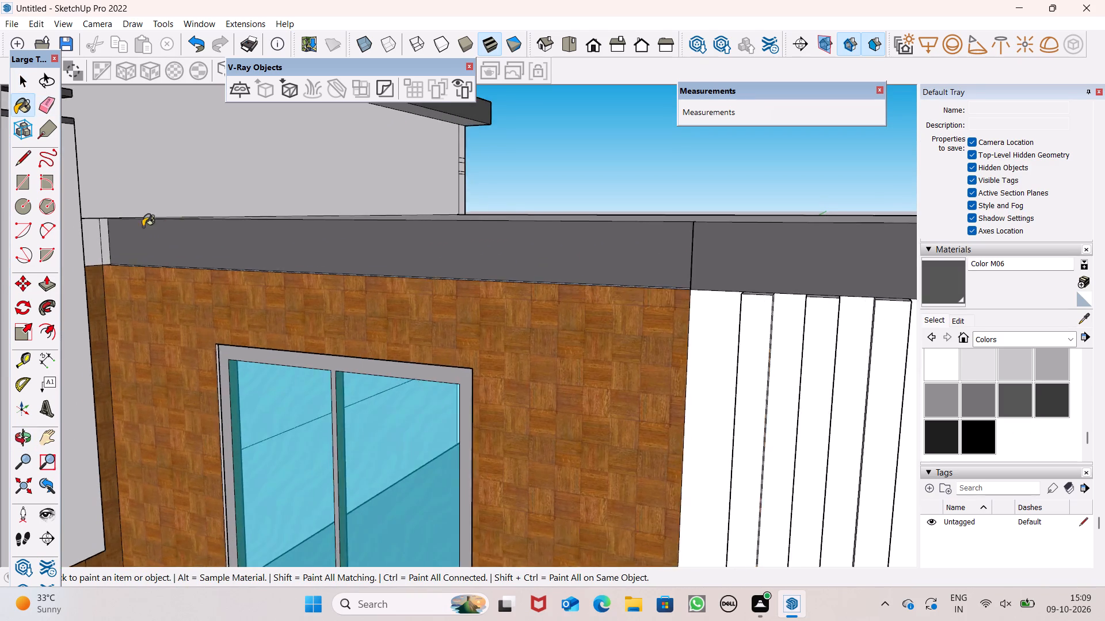
scroll(143, 227, "up", 1)
scroll(71, 227, "up", 5)
left_click(101, 231)
left_click(87, 231)
Paint the flat roof's top surface and both sections of its side band with Color M06.
scroll(394, 216, "down", 4)
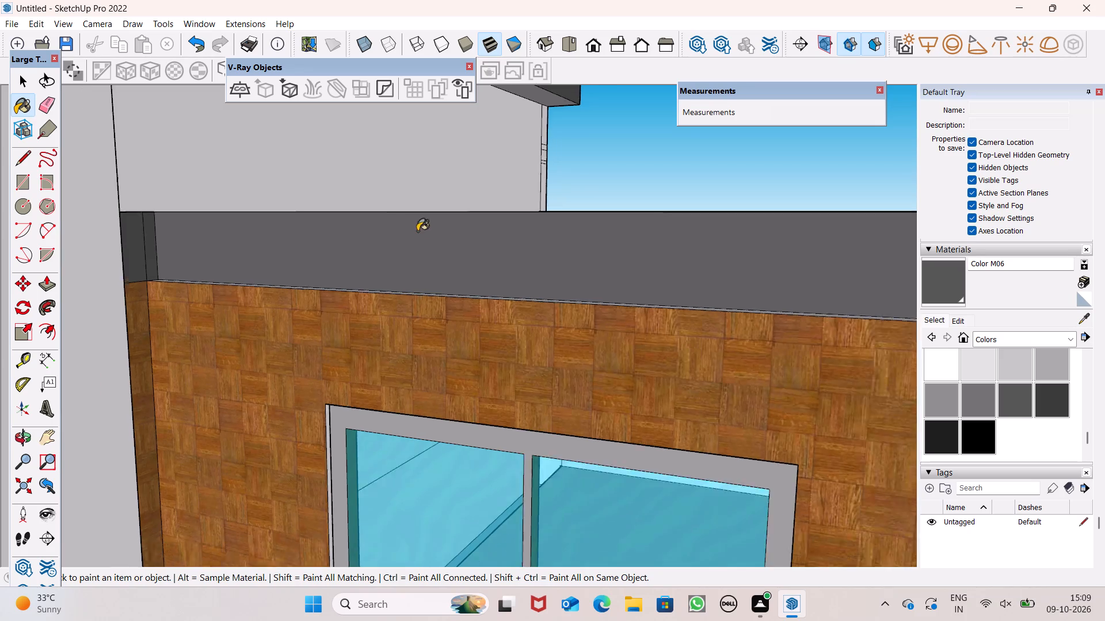
scroll(417, 231, "down", 5)
scroll(498, 221, "down", 1)
scroll(708, 261, "down", 3)
middle_click_drag(746, 275, 672, 382)
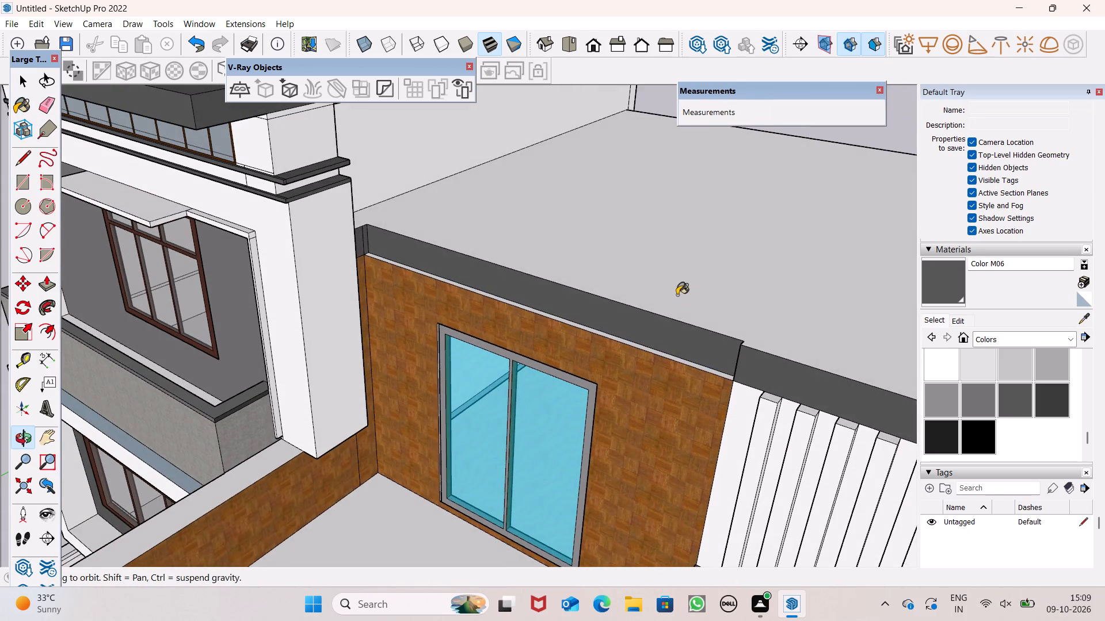
left_click(680, 286)
scroll(693, 260, "down", 10)
middle_click_drag(731, 312, 552, 231)
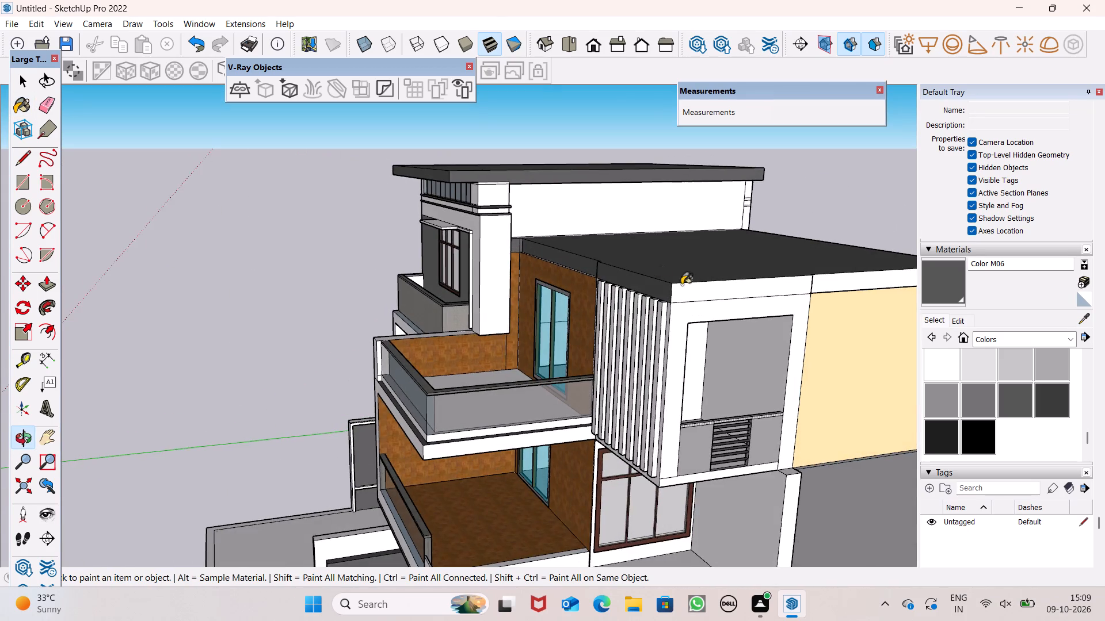
scroll(732, 293, "up", 4)
left_click(734, 293)
scroll(653, 282, "down", 4)
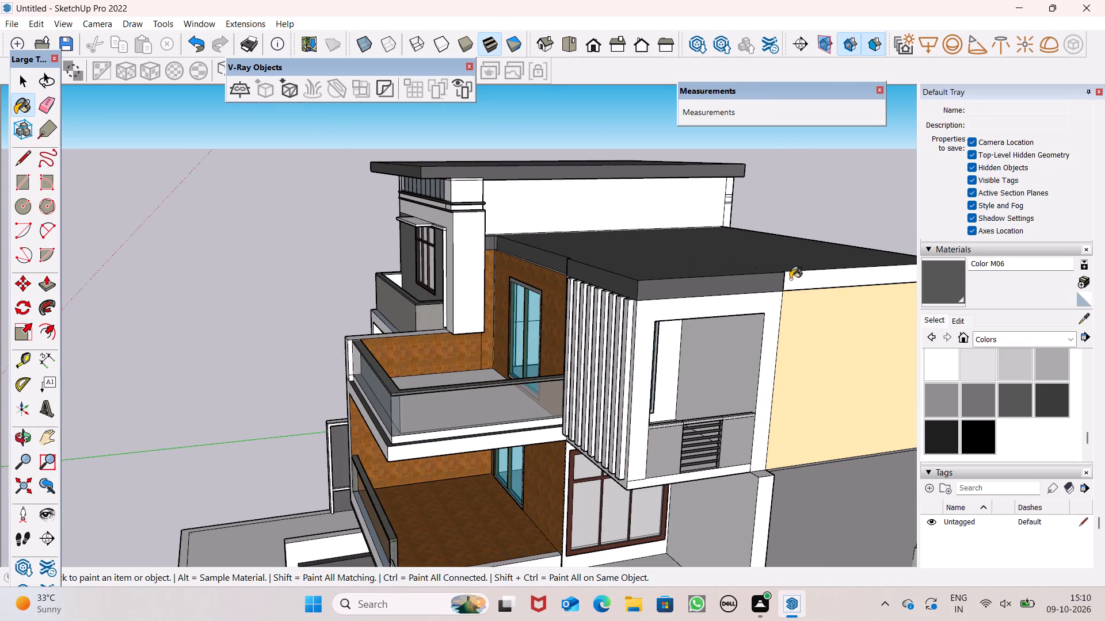
left_click(802, 283)
Paint the rear faces of the flat roof band and the narrow ledge beneath them with Color M06.
scroll(641, 228, "down", 3)
middle_click_drag(644, 290, 959, 266)
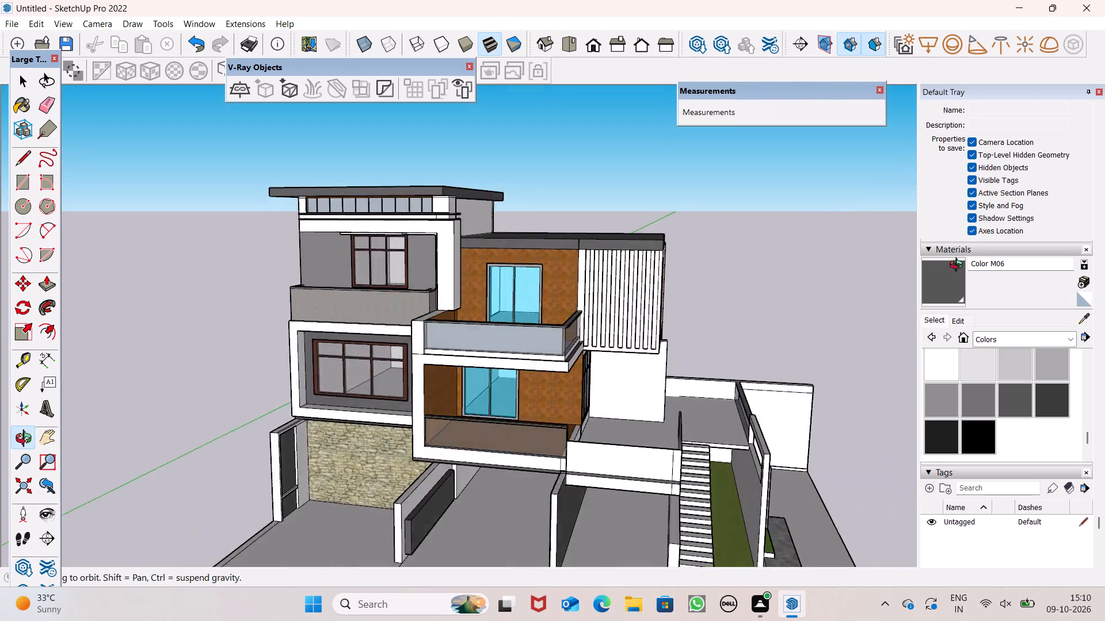
middle_click_drag(959, 266, 143, 305)
scroll(176, 362, "up", 5)
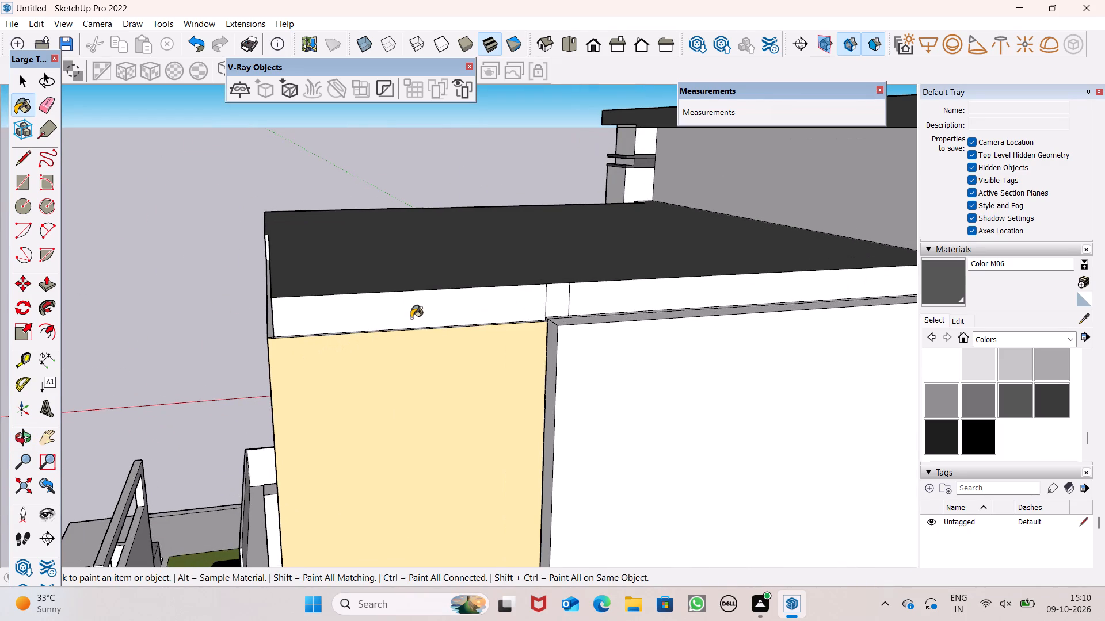
left_click(411, 318)
middle_click_drag(416, 340, 392, 381)
scroll(520, 375, "up", 5)
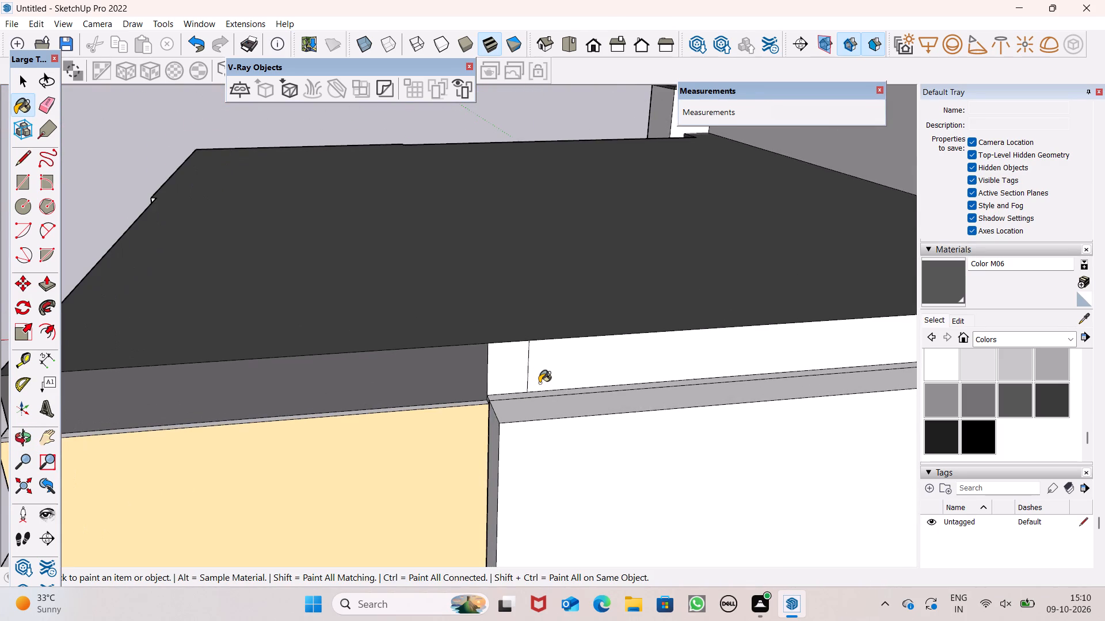
left_click_drag(505, 367, 512, 367)
left_click(580, 379)
scroll(424, 405, "down", 1)
scroll(450, 360, "down", 1)
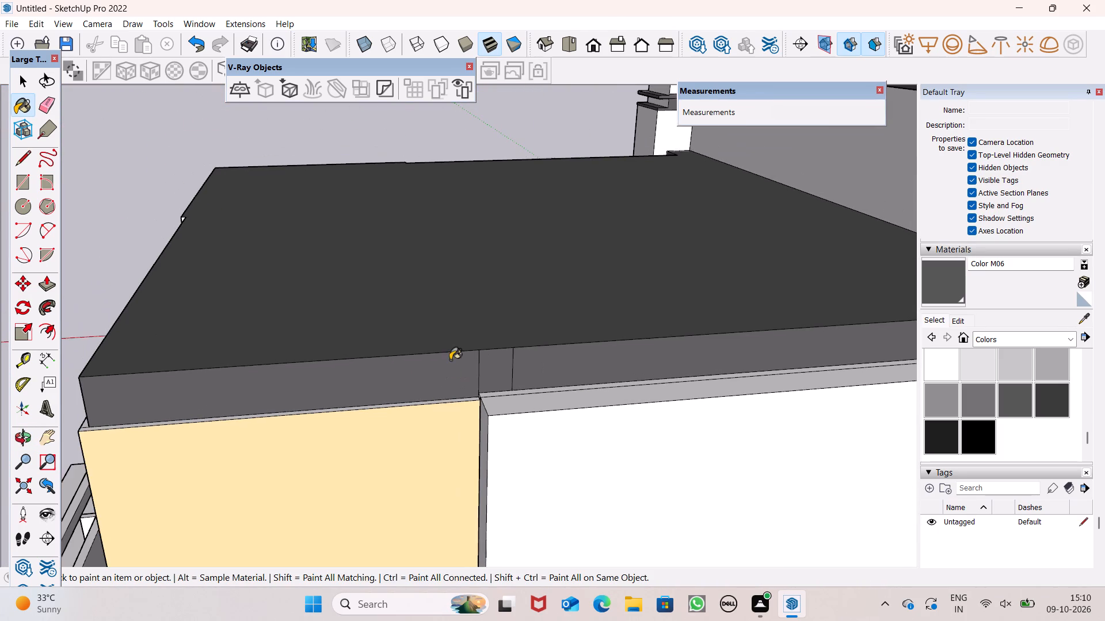
scroll(668, 345, "down", 4)
scroll(474, 379, "down", 2)
scroll(927, 346, "up", 6)
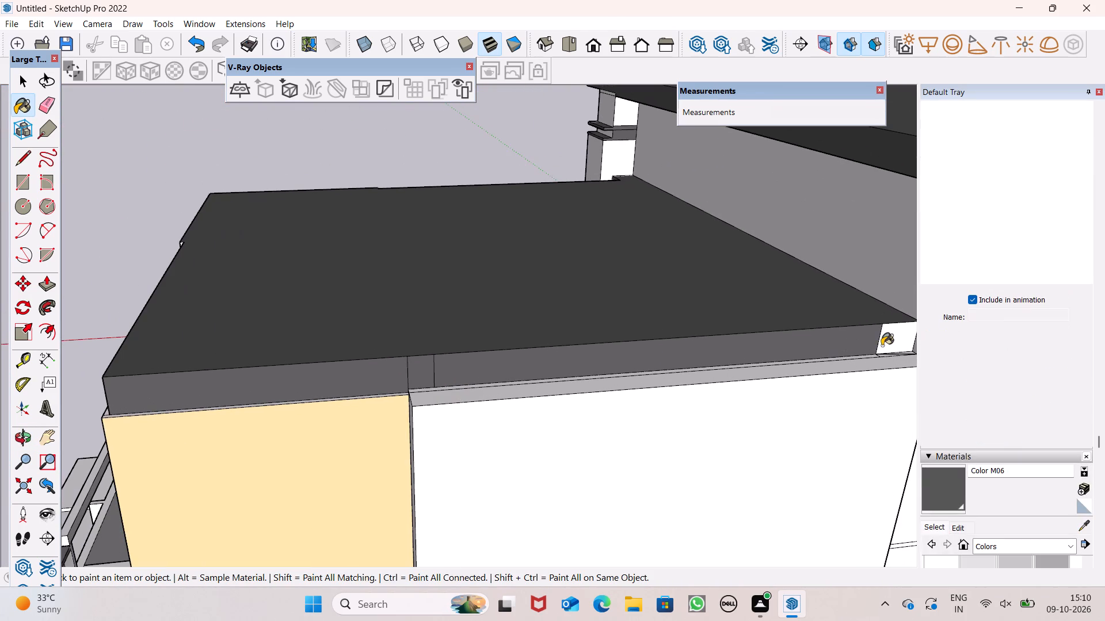
left_click(882, 345)
left_click(848, 370)
Paint the blue-grey top faces of the three outermost fins below the roof band with white Color M00.
scroll(548, 330, "down", 5)
middle_click_drag(483, 365, 605, 403)
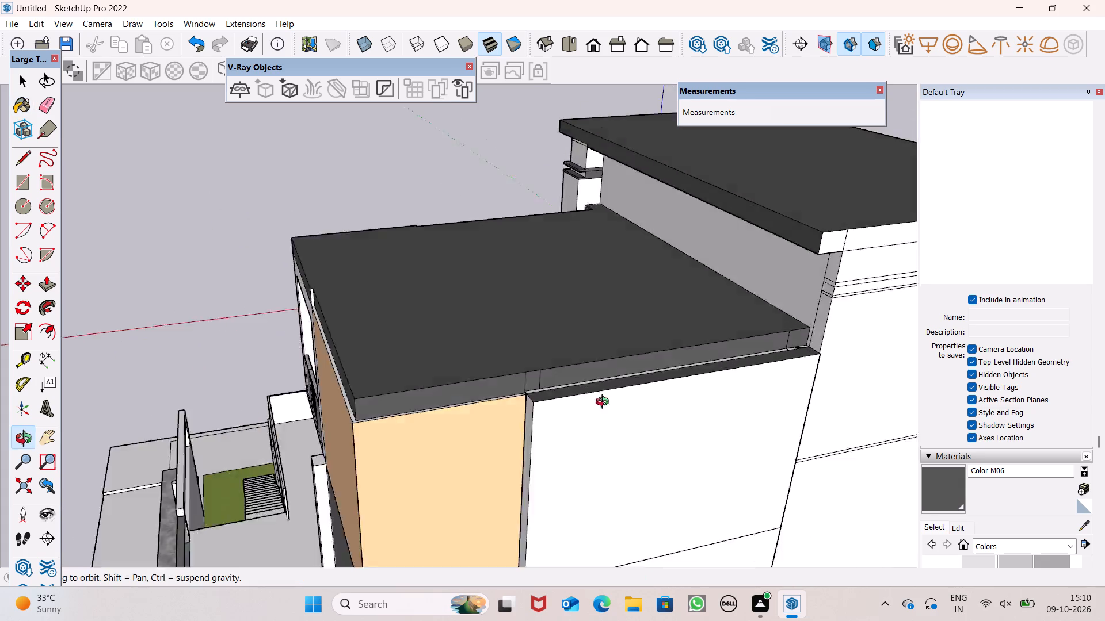
middle_click_drag(605, 403, 976, 407)
middle_click_drag(516, 305, 782, 242)
scroll(782, 242, "up", 1)
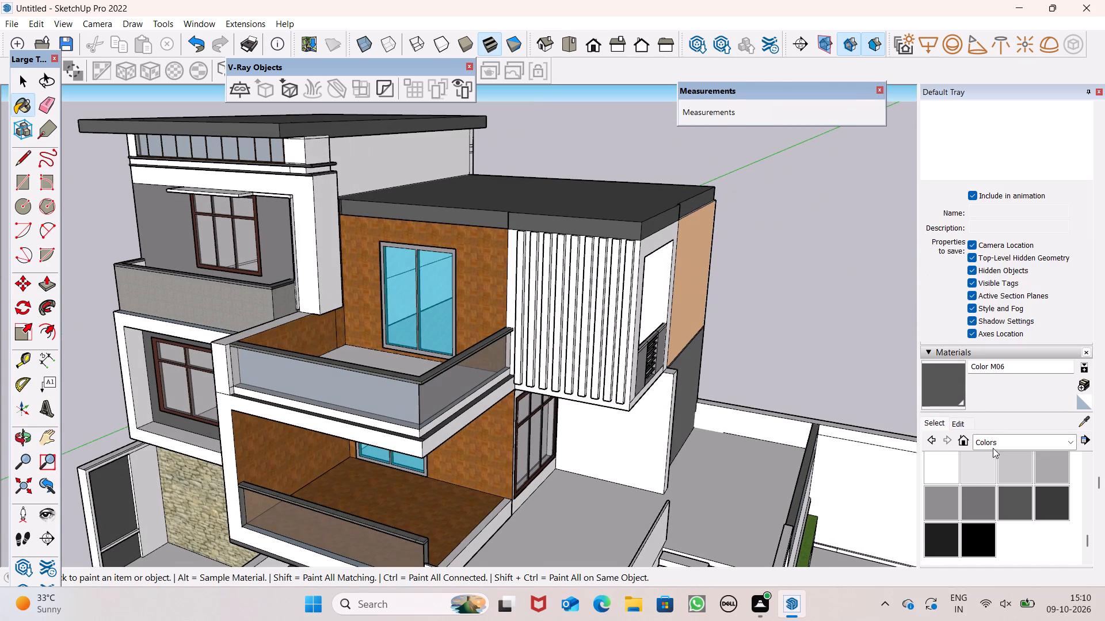
left_click(932, 469)
scroll(669, 161, "down", 1)
scroll(660, 166, "up", 1)
scroll(632, 185, "down", 1)
scroll(616, 192, "up", 2)
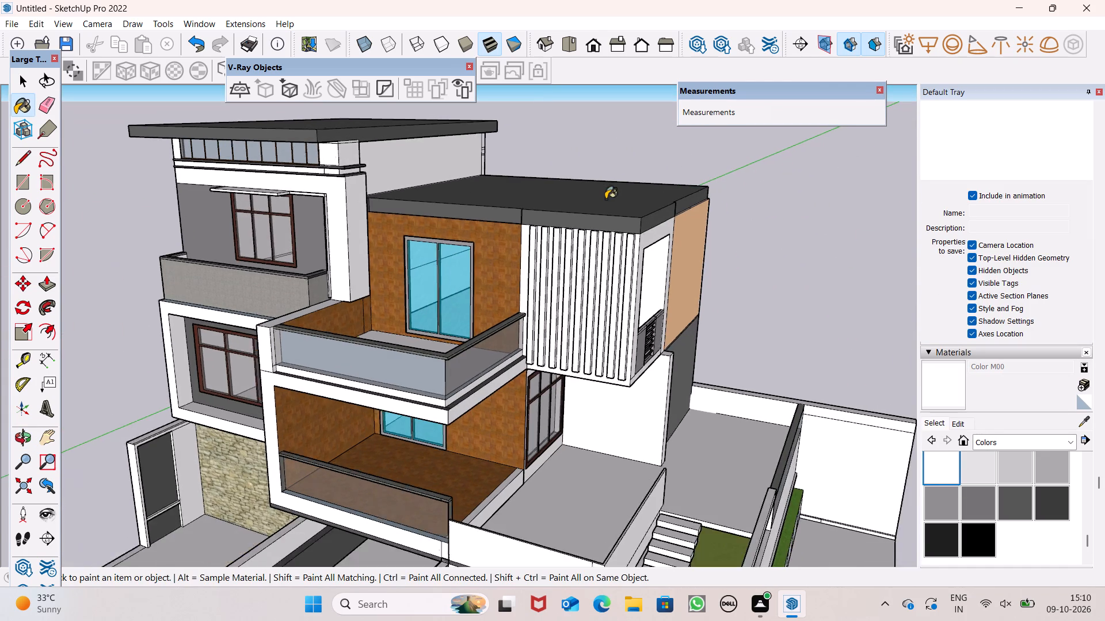
scroll(605, 199, "up", 6)
scroll(597, 237, "down", 1)
scroll(597, 237, "up", 1)
middle_click_drag(599, 247, 622, 329)
scroll(620, 329, "up", 2)
scroll(654, 344, "down", 1)
scroll(654, 344, "up", 3)
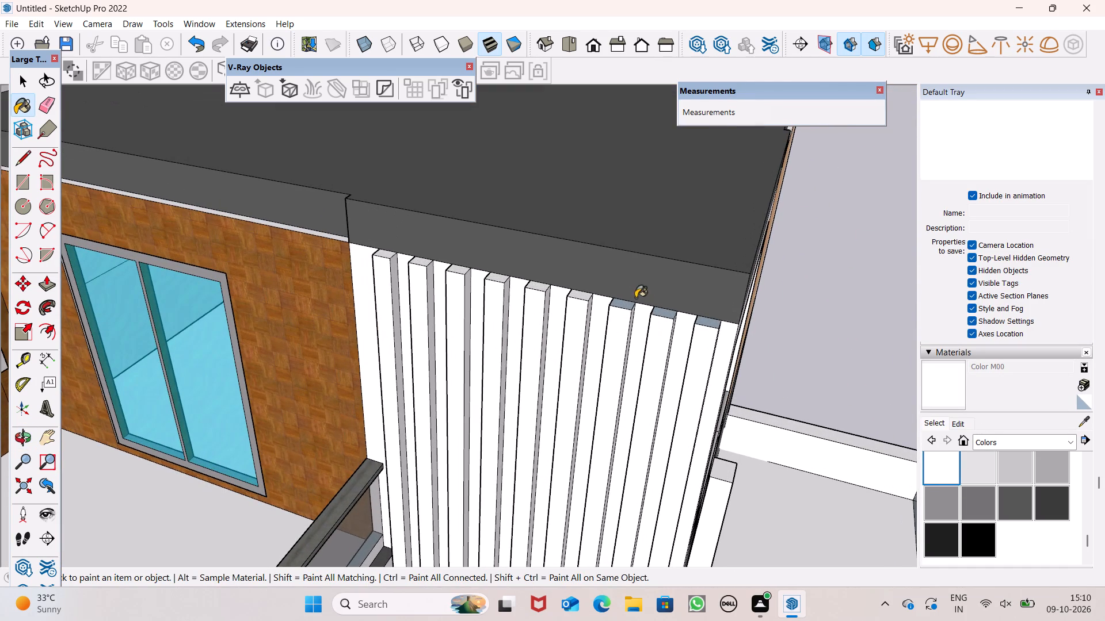
left_click(615, 299)
left_click(662, 309)
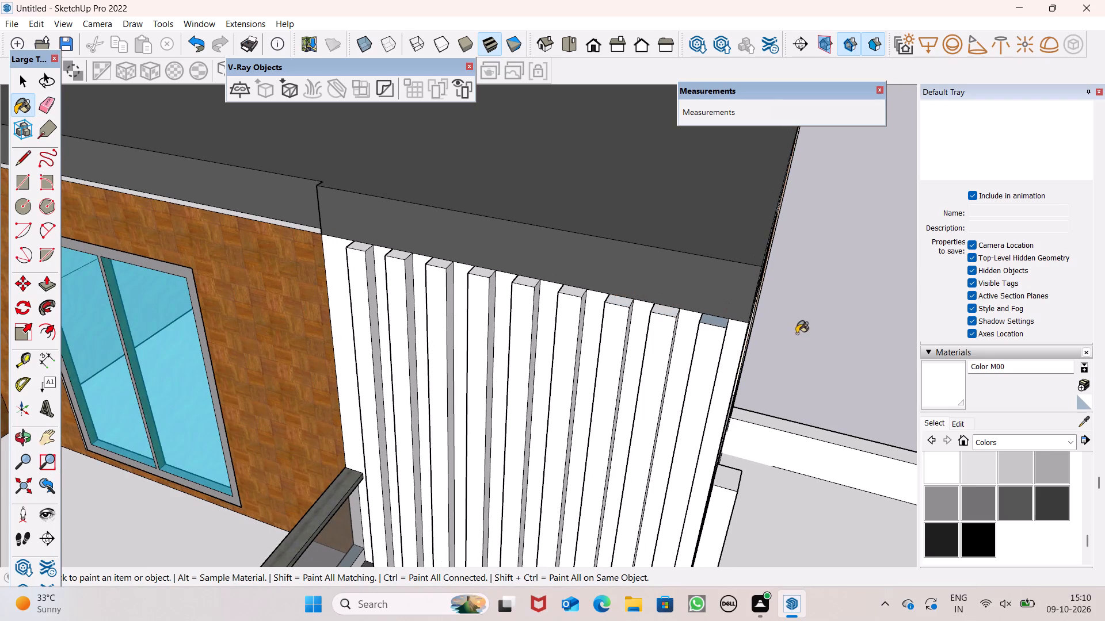
left_click(711, 320)
scroll(694, 205, "down", 4)
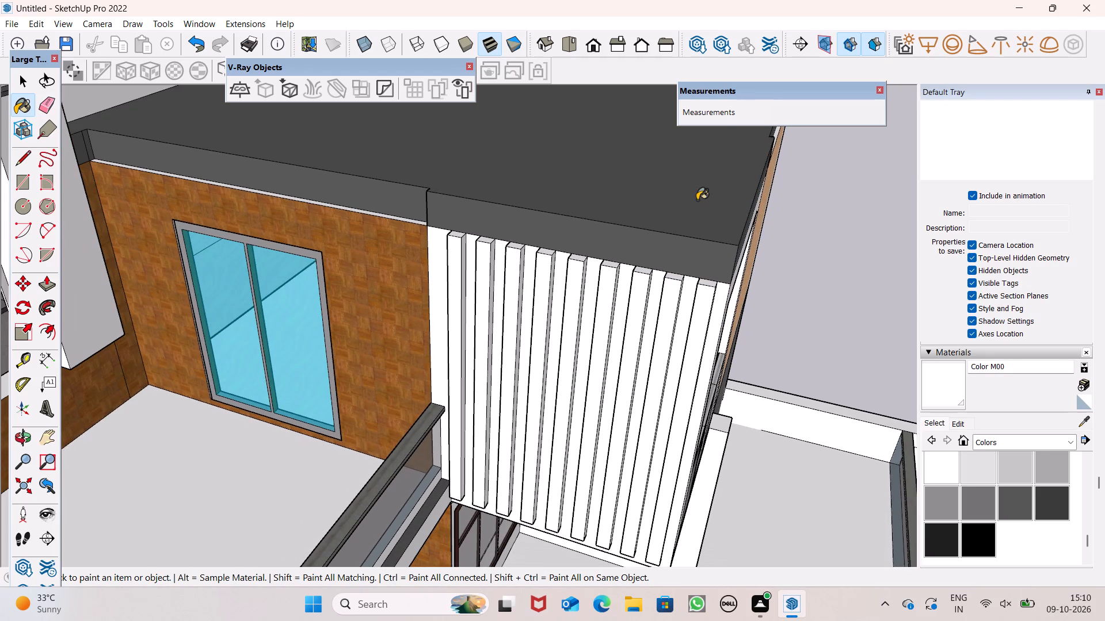
scroll(691, 129, "down", 4)
key("space")
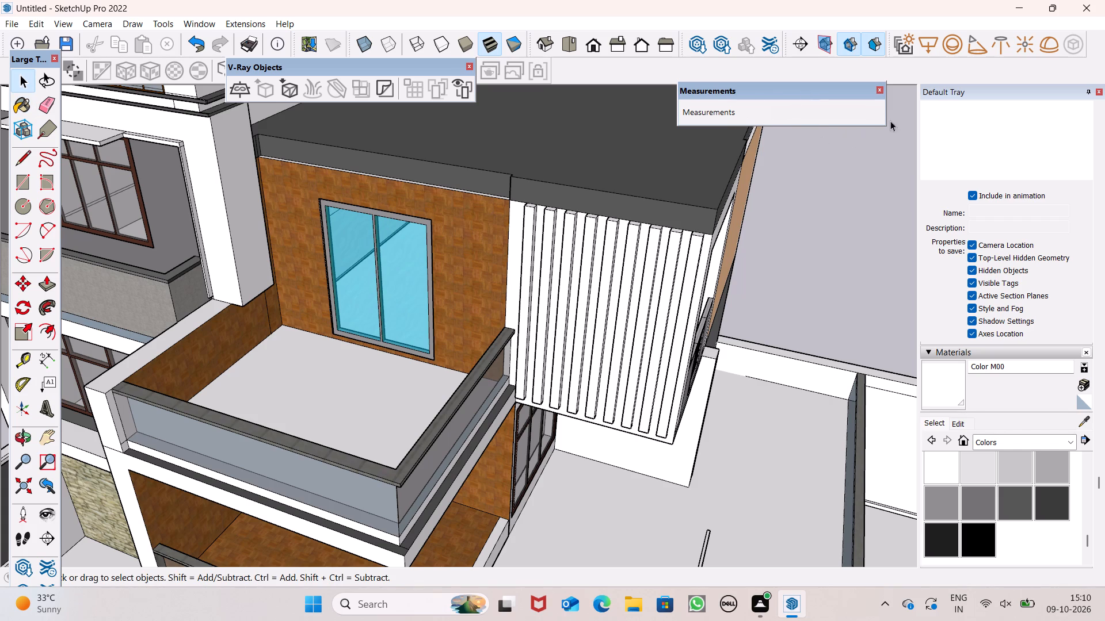
Examine the whole house from the front and corner to check the painted roof and fins.
scroll(624, 247, "down", 9)
middle_click_drag(642, 272, 725, 189)
scroll(649, 273, "up", 1)
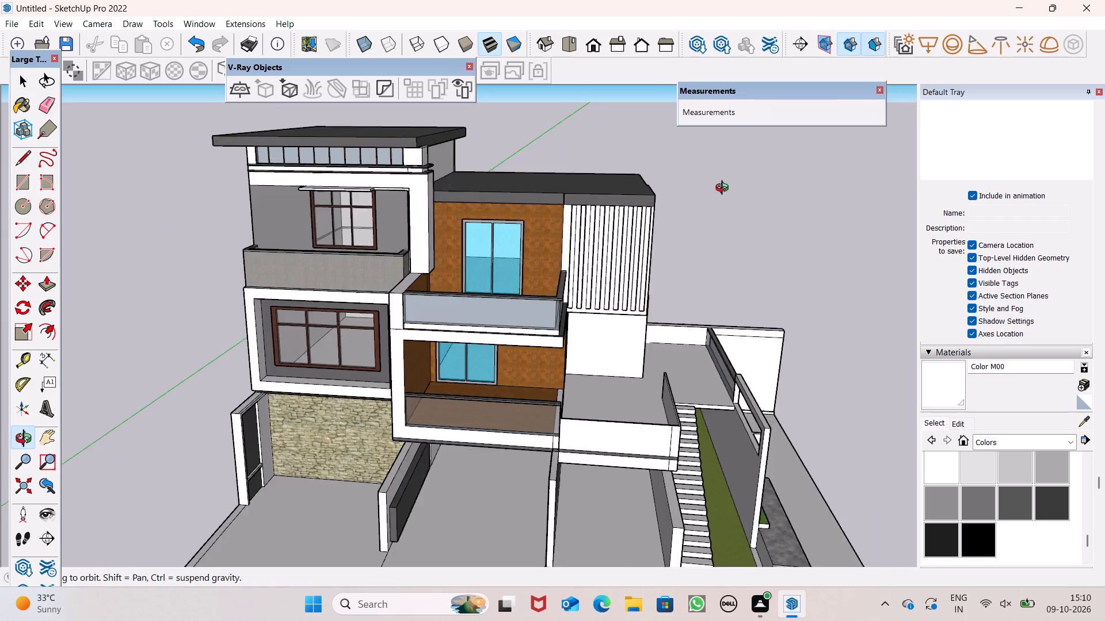
middle_click_drag(725, 189, 639, 217)
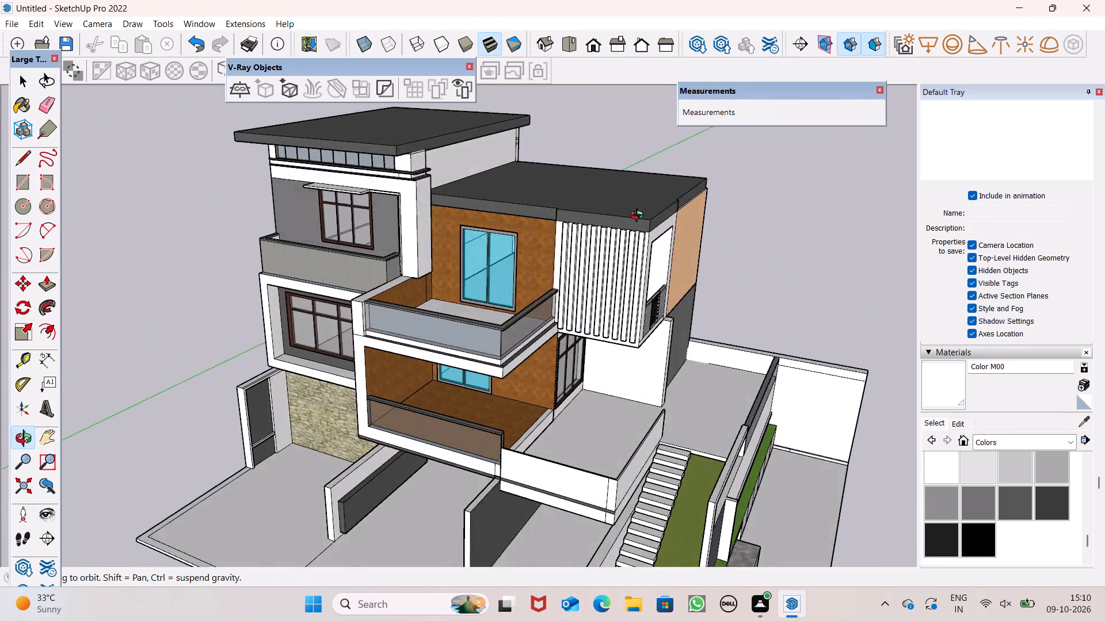
middle_click_drag(639, 217, 681, 177)
scroll(671, 205, "up", 1)
scroll(624, 262, "down", 2)
scroll(625, 314, "up", 1)
scroll(635, 323, "down", 1)
middle_click_drag(656, 339, 587, 257)
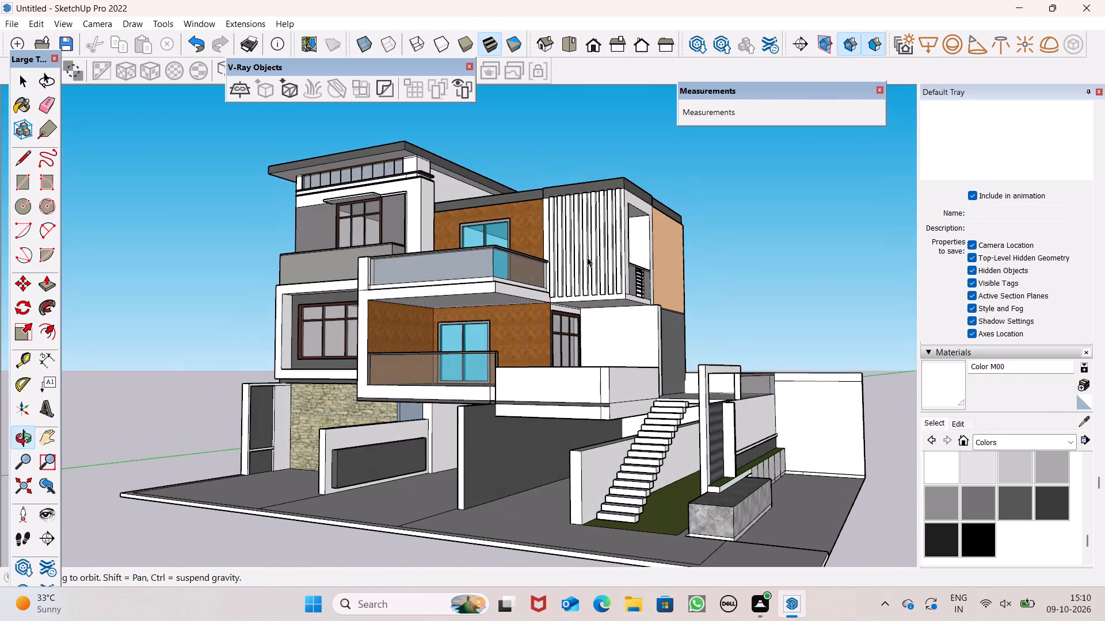
Examine the house front from above and from the side, checking the balconies, windows and top-floor window recess.
middle_click_drag(587, 257, 586, 255)
key("space")
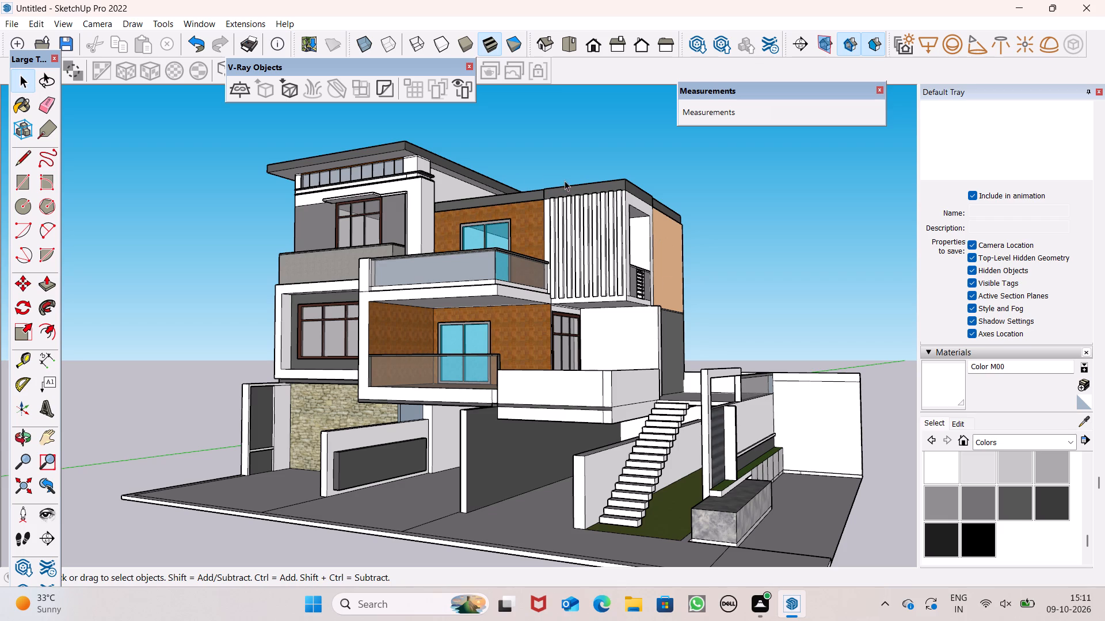
scroll(321, 192, "down", 4)
middle_click_drag(331, 275, 489, 466)
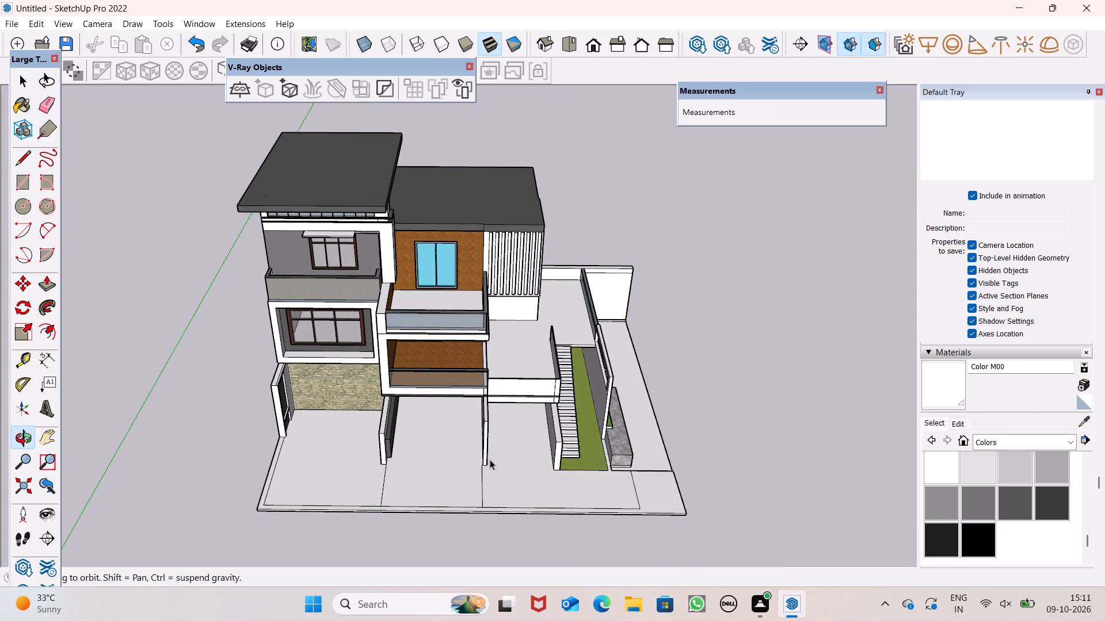
scroll(437, 333, "up", 6)
scroll(330, 304, "down", 2)
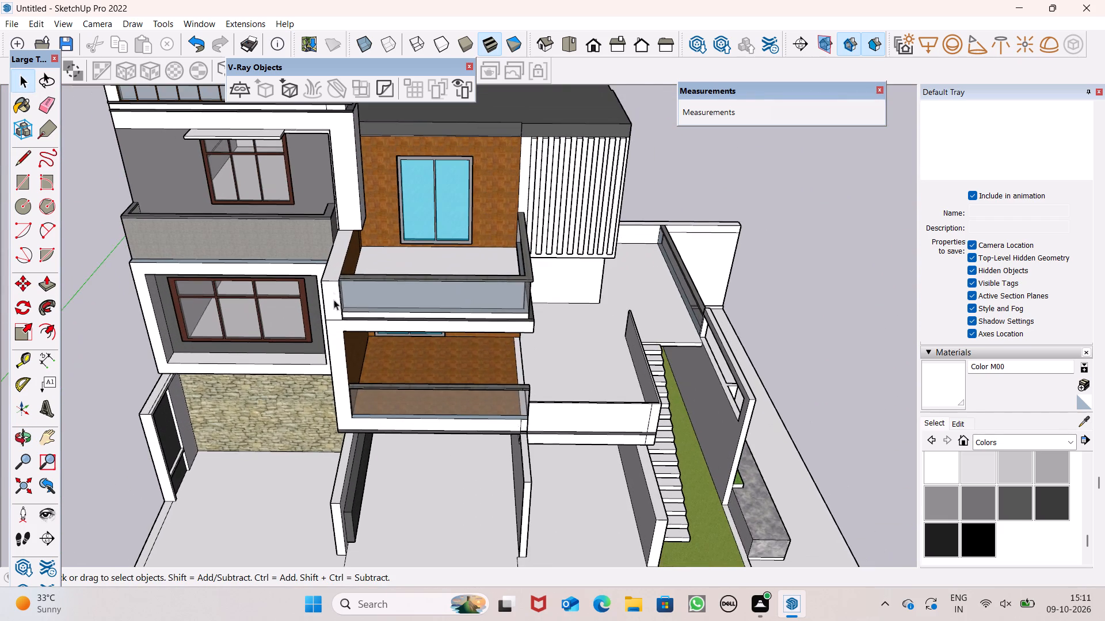
scroll(328, 275, "up", 2)
scroll(327, 309, "down", 2)
scroll(201, 198, "up", 5)
scroll(264, 221, "up", 1)
middle_click_drag(277, 239, 293, 299)
scroll(297, 299, "up", 1)
scroll(342, 275, "down", 2)
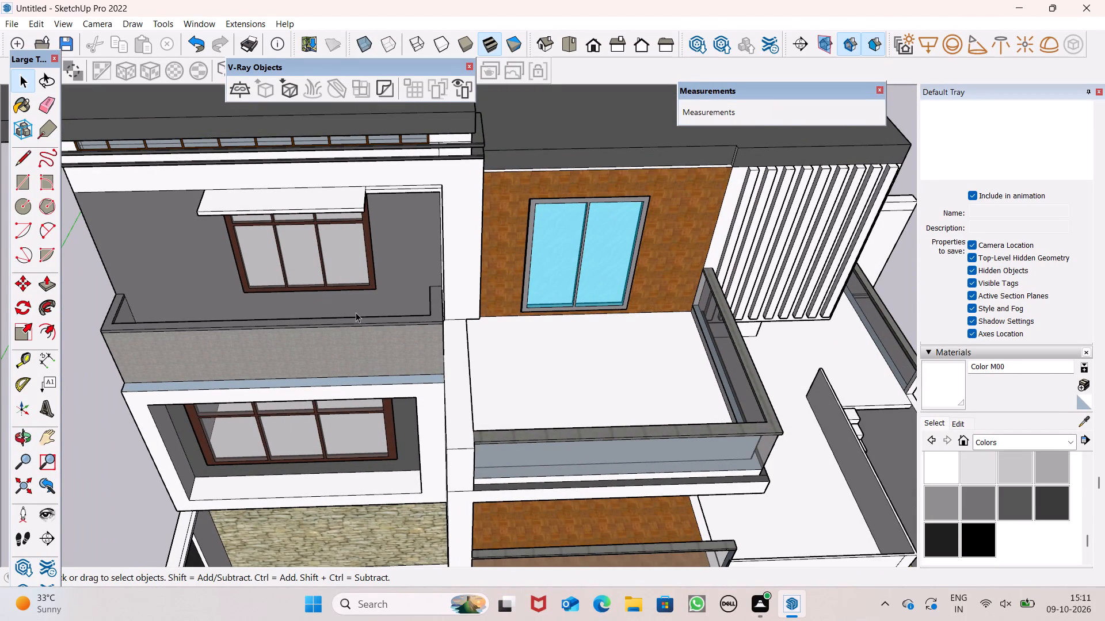
scroll(356, 312, "down", 1)
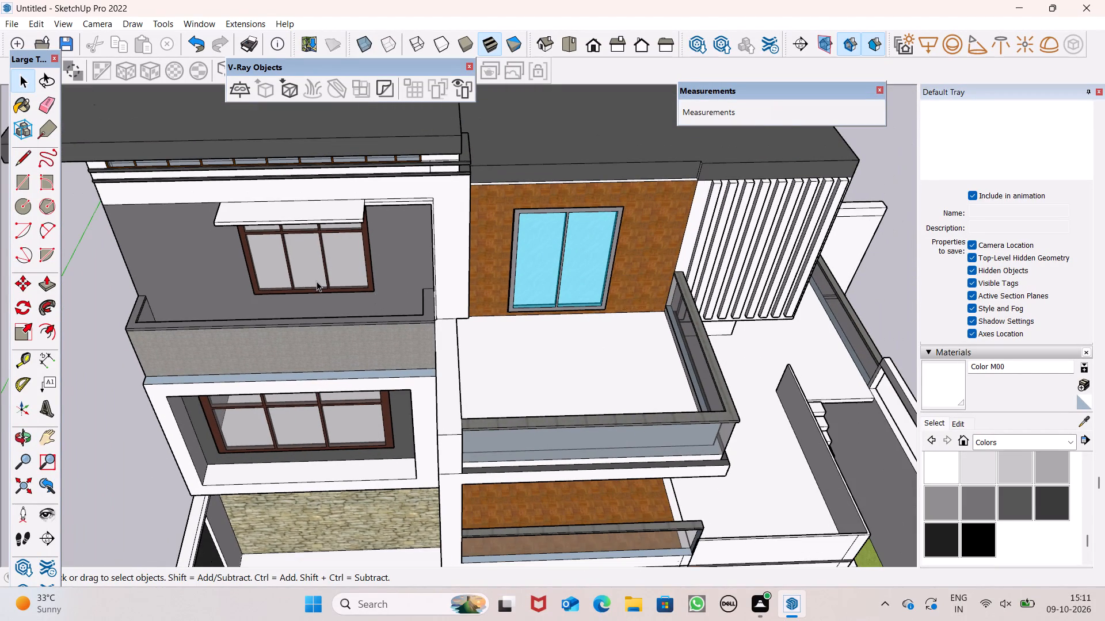
middle_click_drag(317, 281, 372, 200)
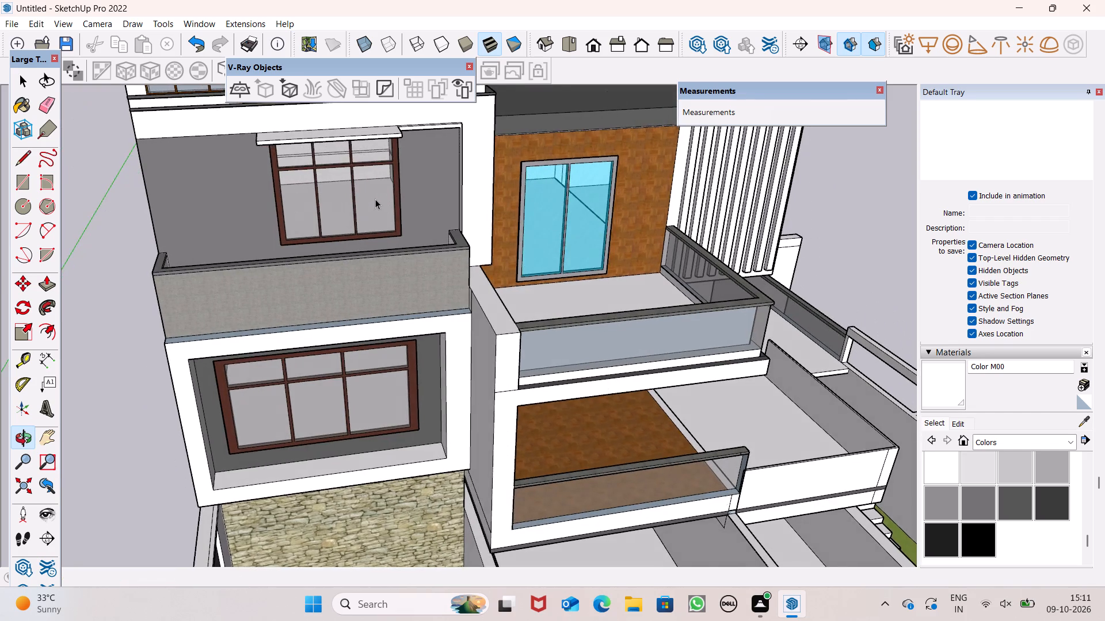
scroll(377, 201, "down", 4)
middle_click_drag(382, 201, 494, 155)
scroll(382, 201, "up", 1)
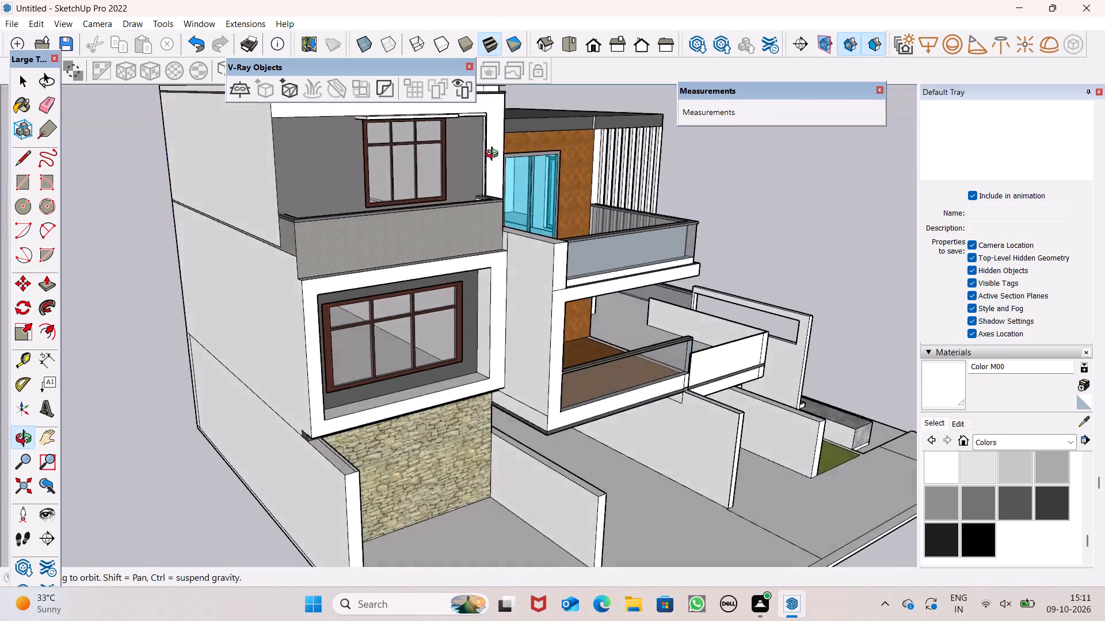
middle_click_drag(494, 155, 409, 250)
scroll(394, 175, "up", 6)
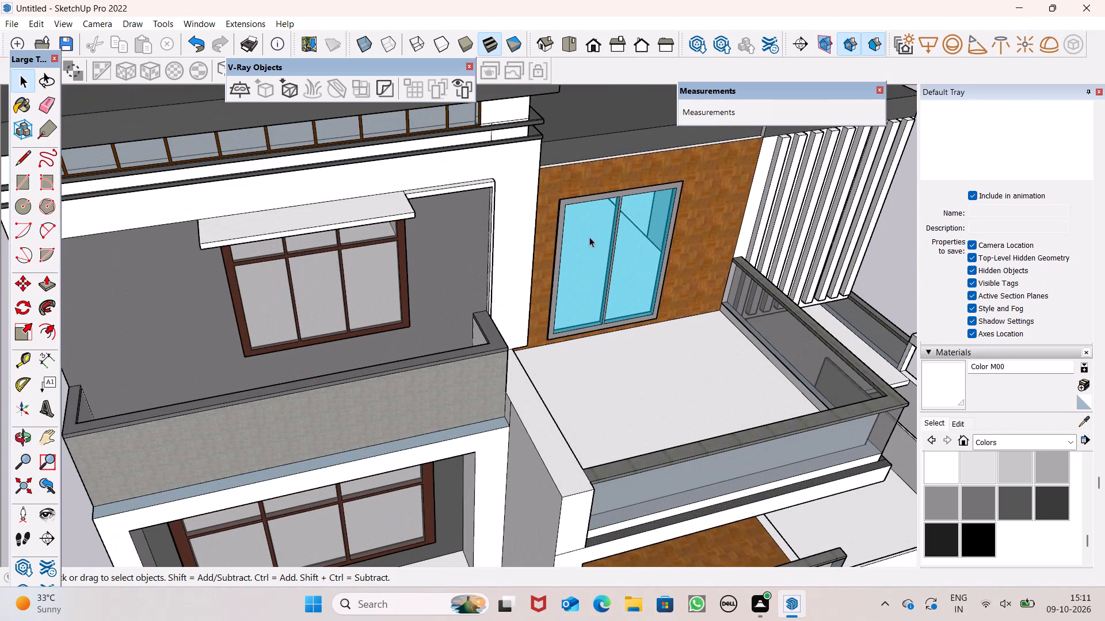
Paint the thin trim around the top-floor window recess with Color M06 on its top, front and inner side faces.
left_click(1001, 505)
scroll(411, 140, "up", 4)
scroll(407, 138, "down", 1)
scroll(407, 138, "up", 2)
scroll(458, 173, "up", 5)
left_click(457, 236)
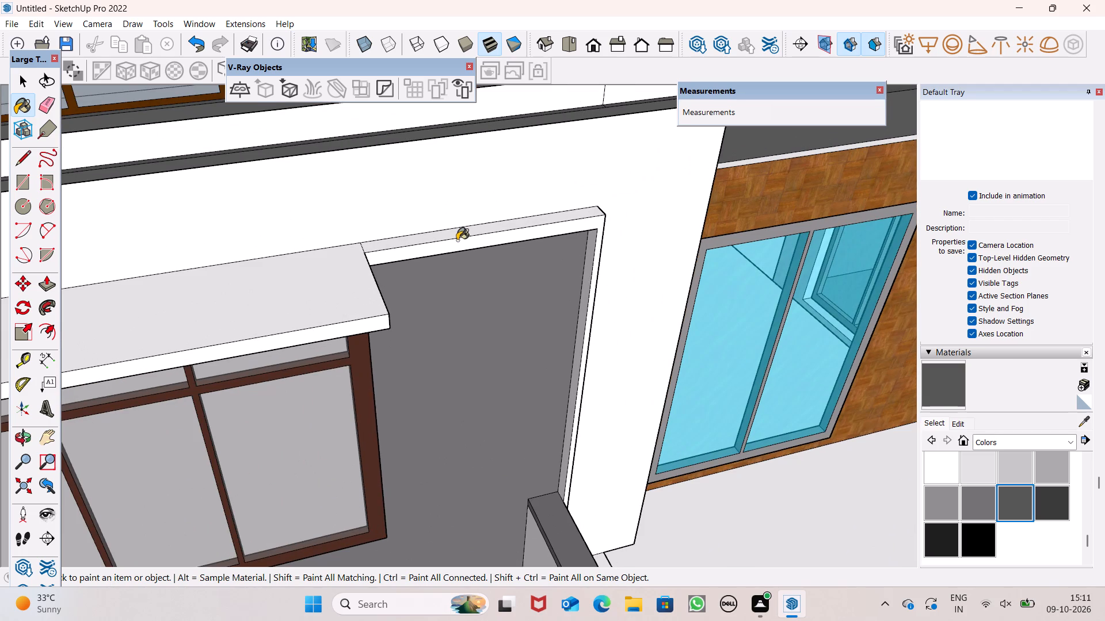
left_click(460, 242)
middle_click_drag(604, 299, 634, 266)
scroll(623, 285, "up", 4)
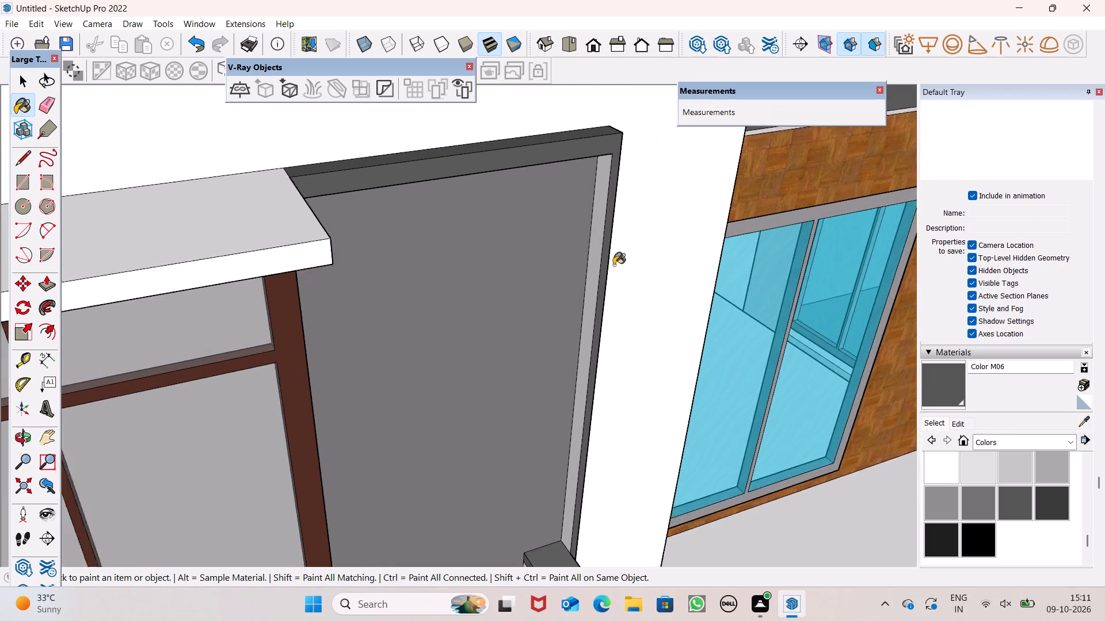
scroll(614, 265, "up", 1)
left_click(596, 251)
scroll(699, 208, "down", 5)
Erase the short line across the recess trim's upper corner and paint the trim's outer side face with Color M06.
middle_click_drag(674, 266, 462, 323)
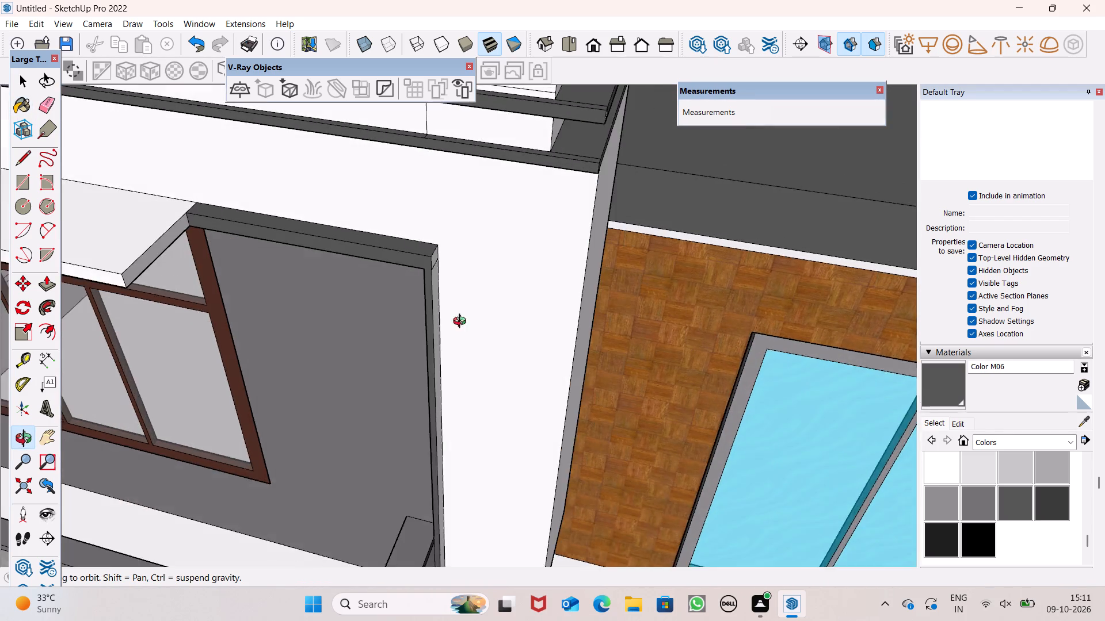
middle_click_drag(462, 323, 347, 301)
scroll(302, 200, "up", 5)
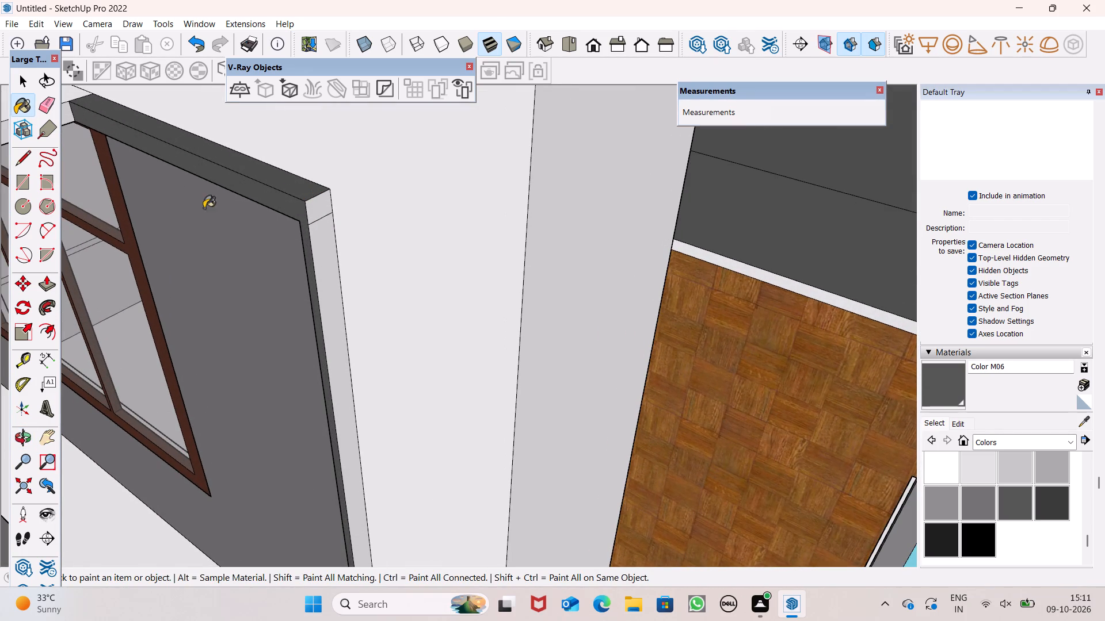
left_click(47, 108)
left_click_drag(321, 217, 322, 223)
left_click(933, 376)
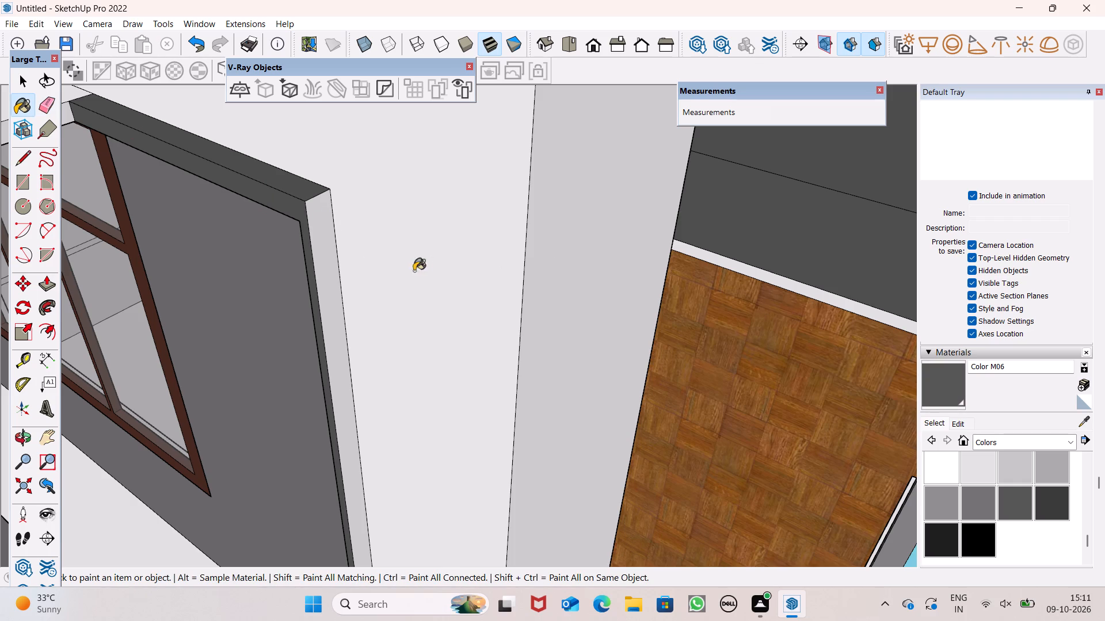
left_click(318, 268)
Examine the painted recess trim, the white corner column and the upper floors from several angles.
scroll(395, 181, "down", 5)
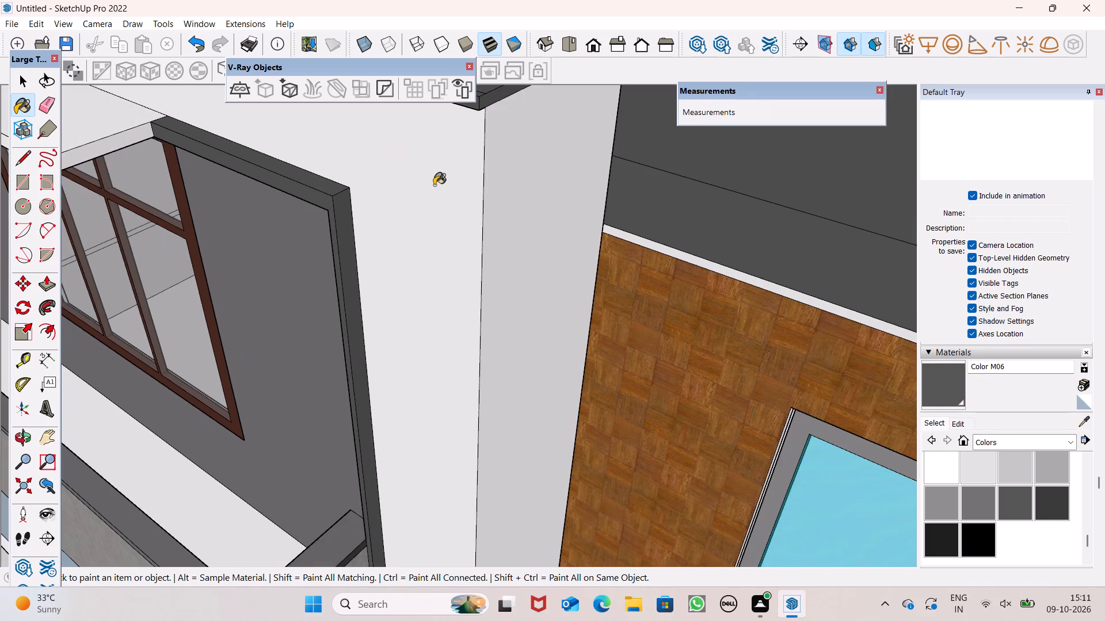
scroll(435, 185, "down", 5)
scroll(447, 248, "down", 1)
middle_click_drag(448, 306, 417, 100)
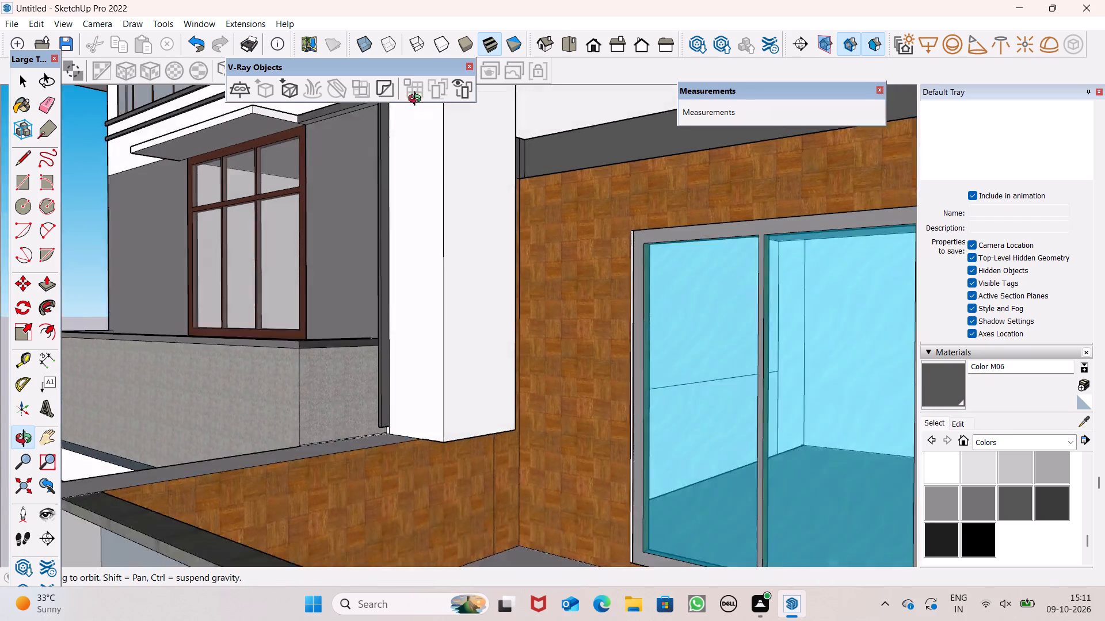
middle_click_drag(417, 100, 459, 217)
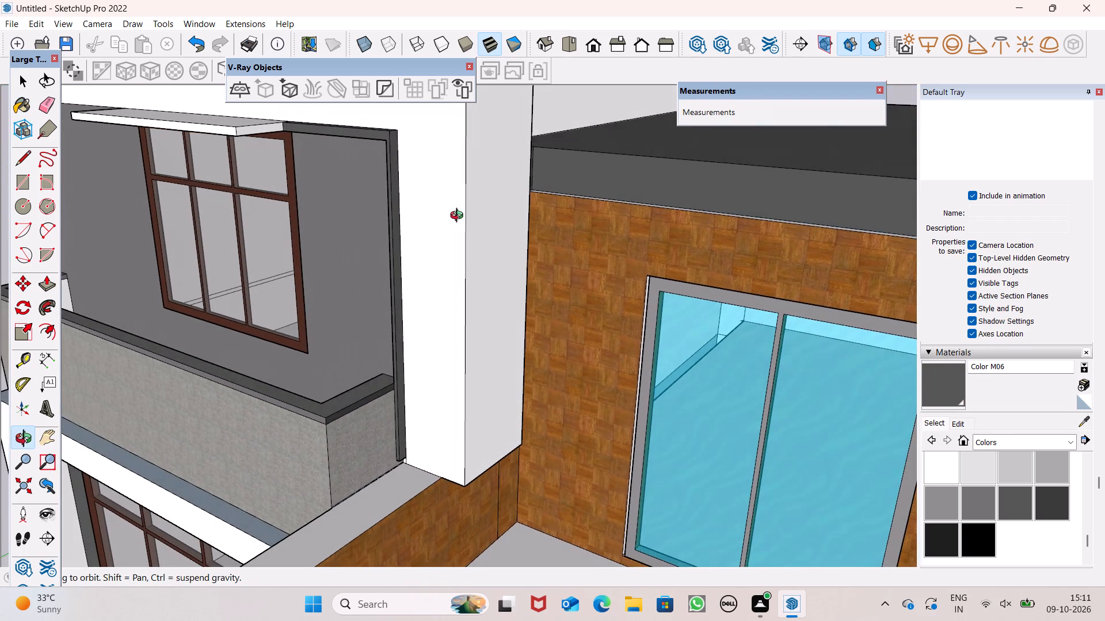
middle_click_drag(459, 217, 467, 260)
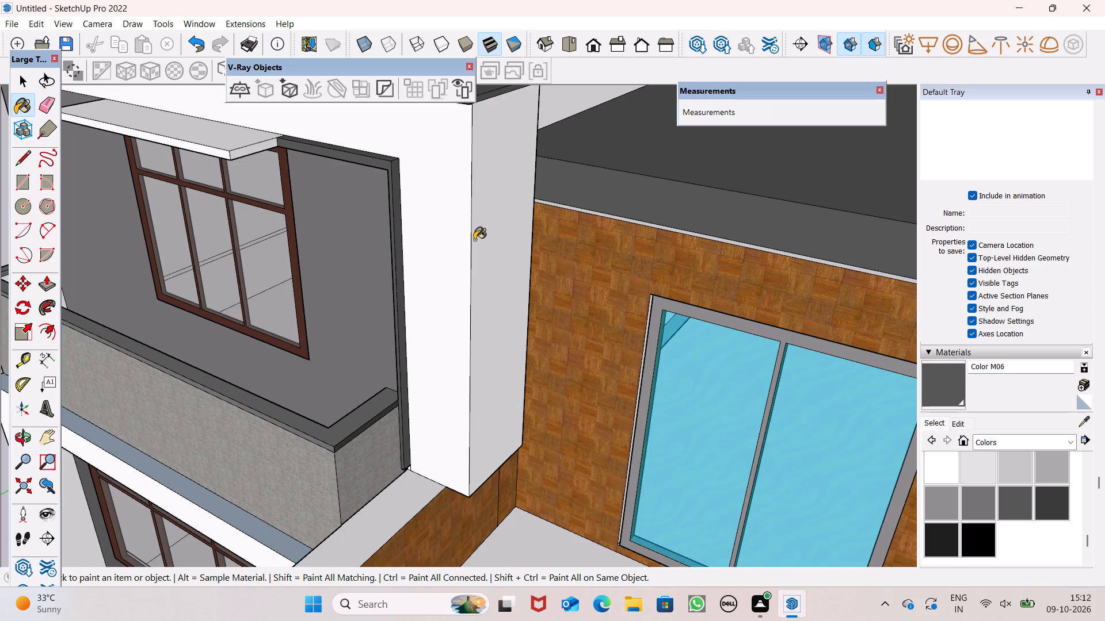
key("space")
scroll(426, 292, "down", 1)
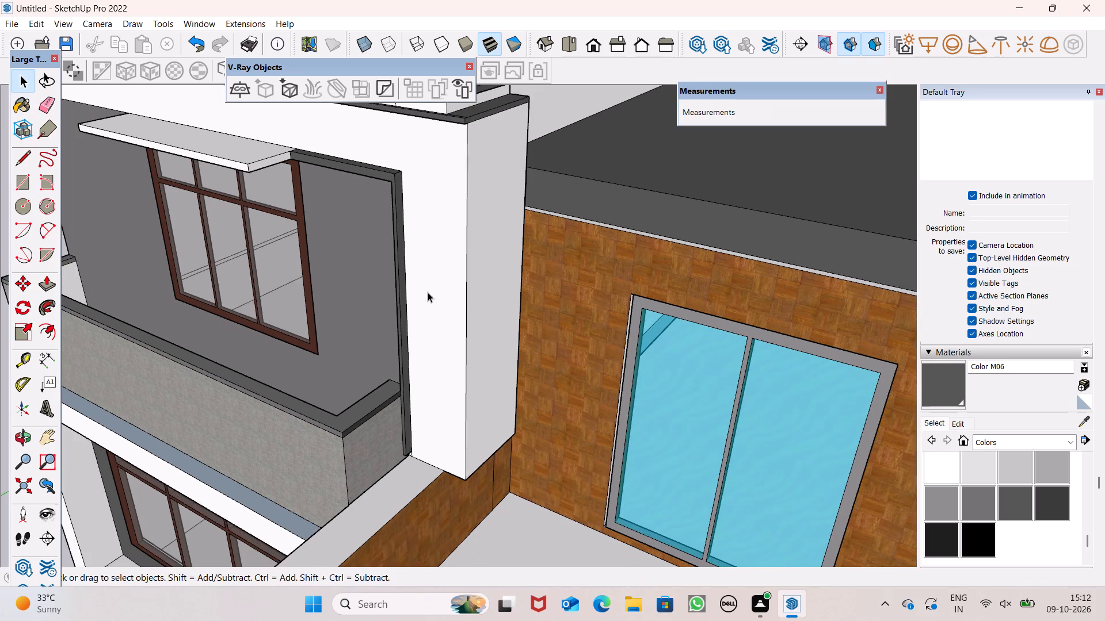
scroll(431, 278, "down", 3)
middle_click_drag(434, 292, 490, 300)
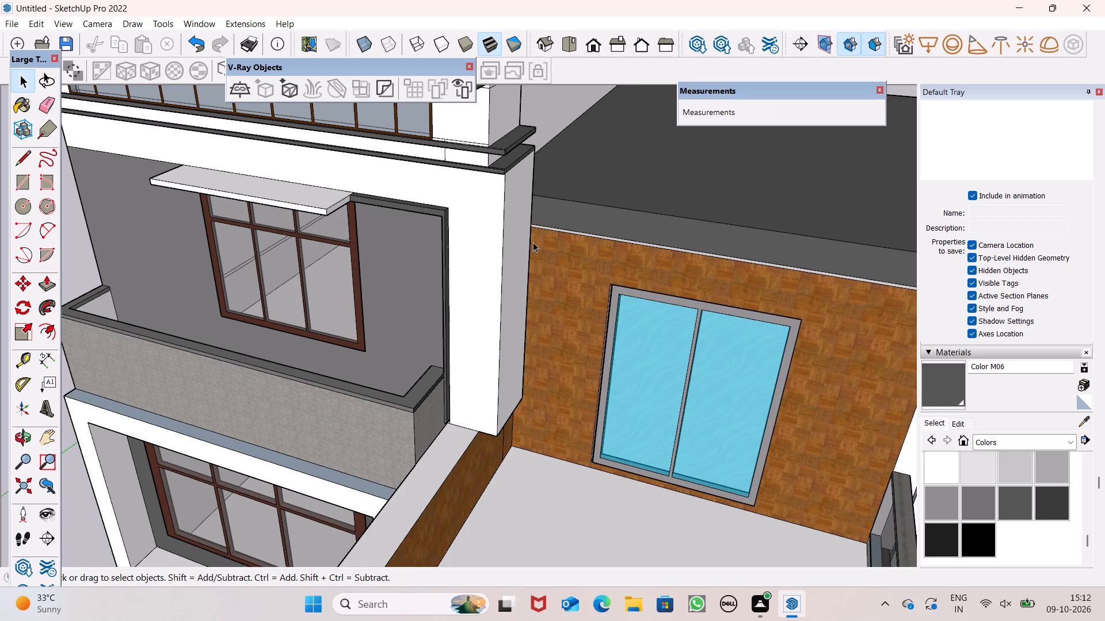
scroll(368, 212, "down", 5)
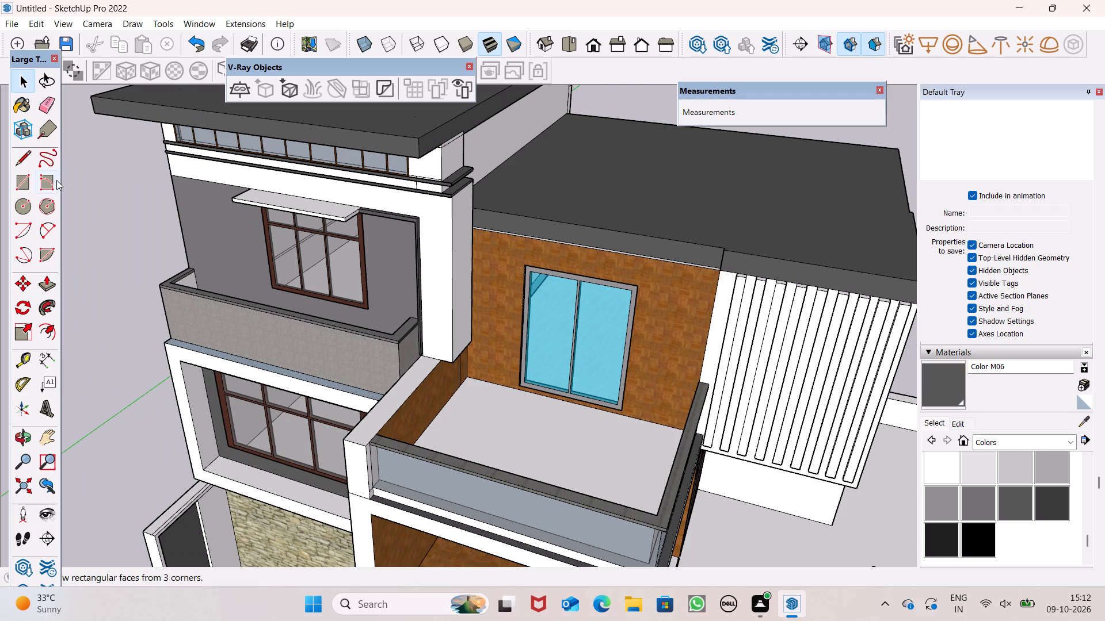
left_click(41, 184)
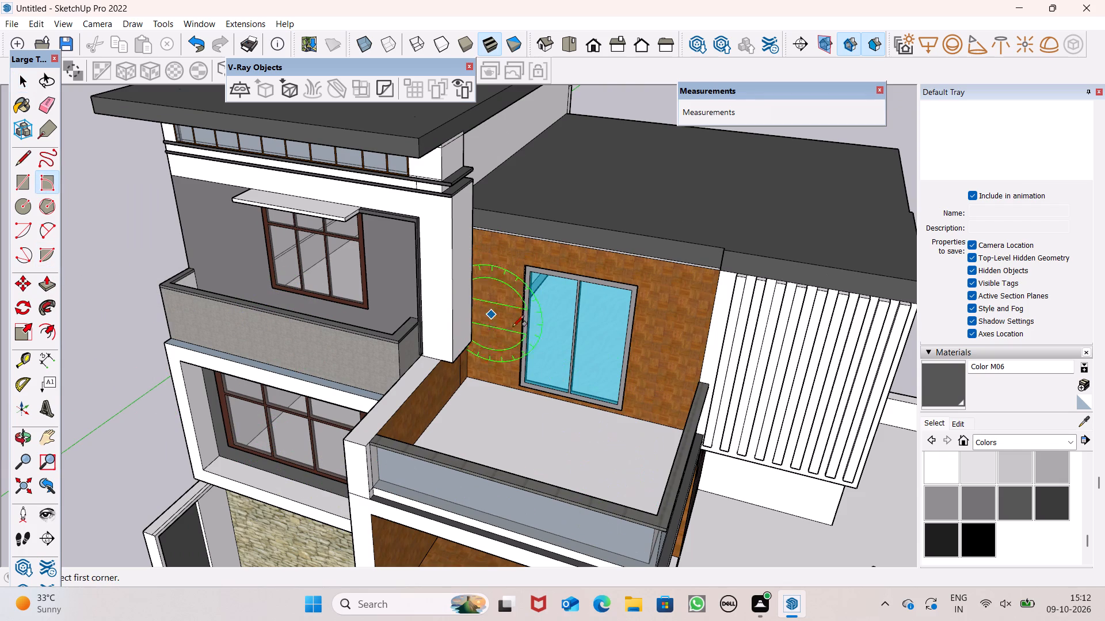
key("space")
scroll(579, 267, "down", 4)
middle_click_drag(581, 292, 674, 238)
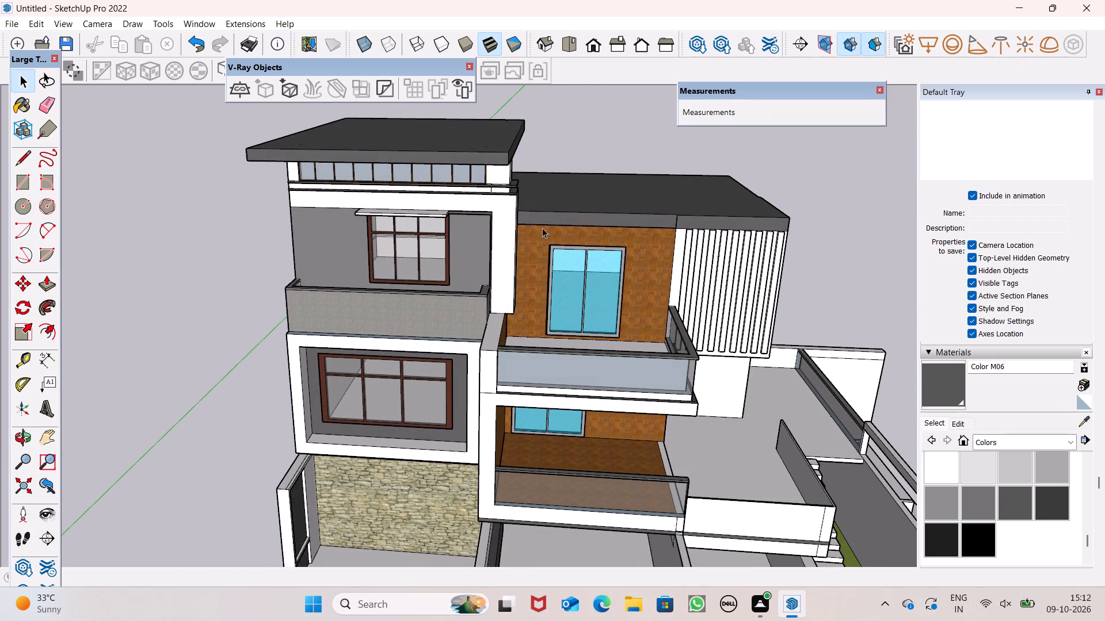
scroll(539, 216, "down", 1)
middle_click_drag(539, 216, 611, 180)
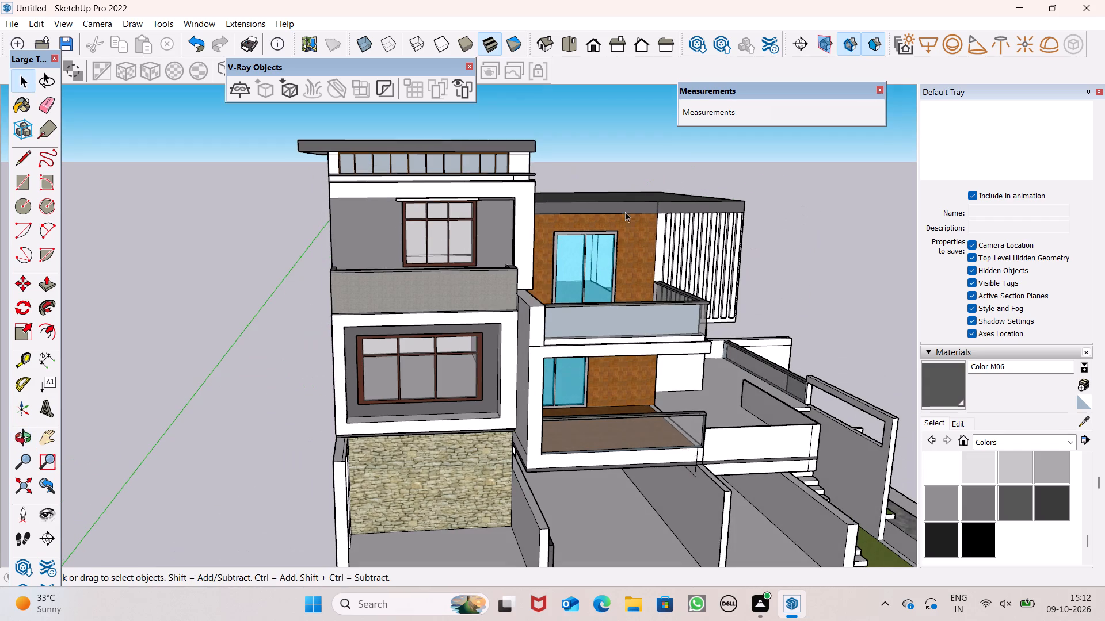
Paint the recessed wall around the top-floor window with Stone Marble from the Stone materials.
left_click(1052, 450)
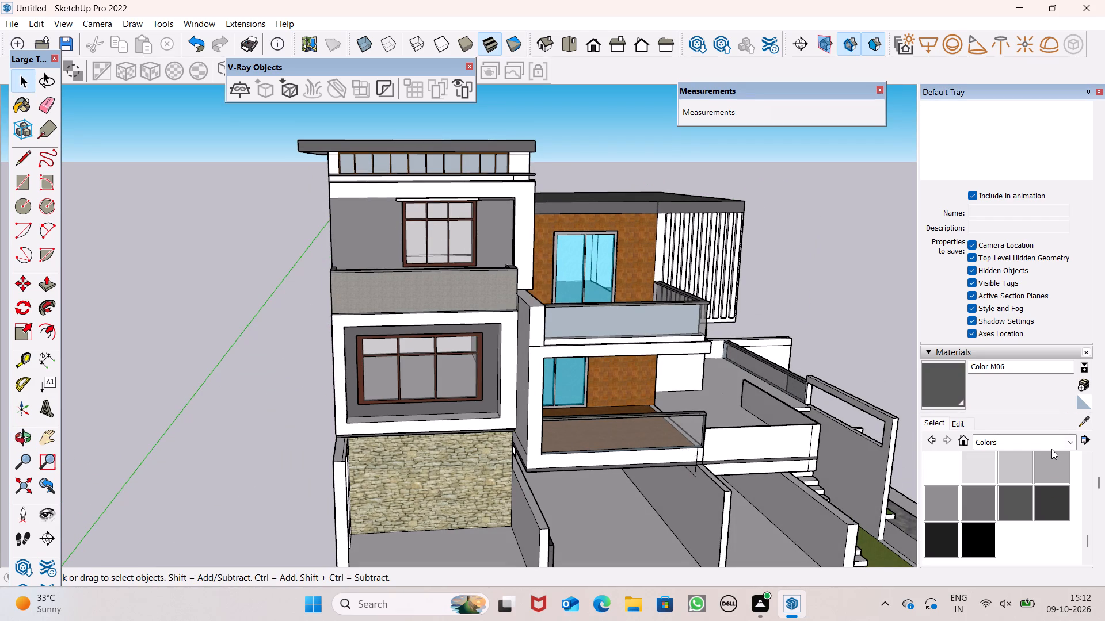
left_click(1066, 436)
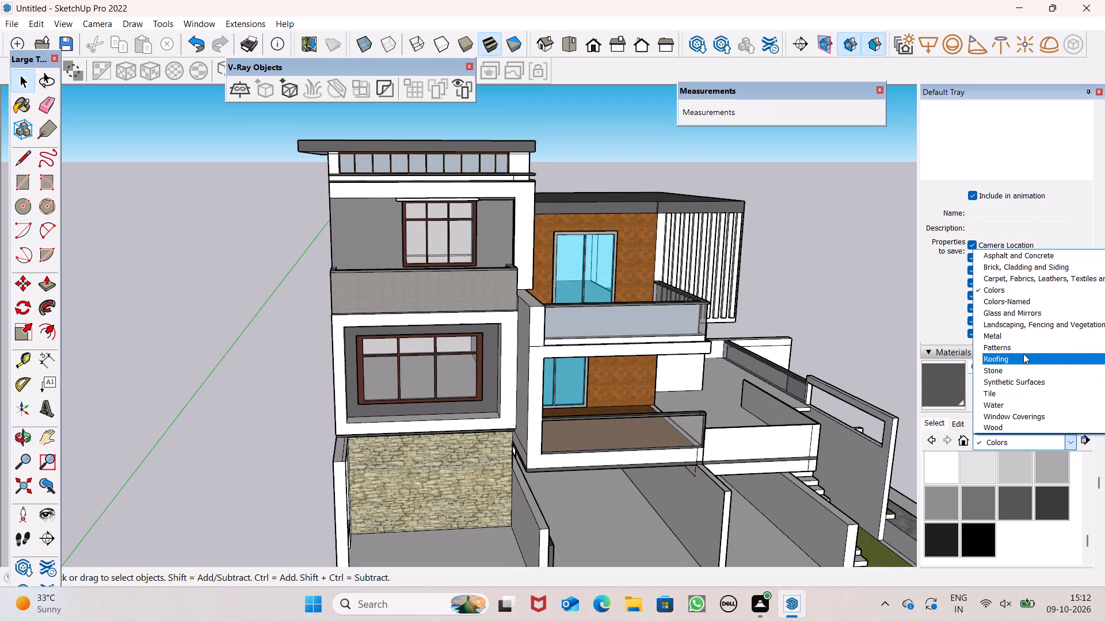
left_click(1013, 372)
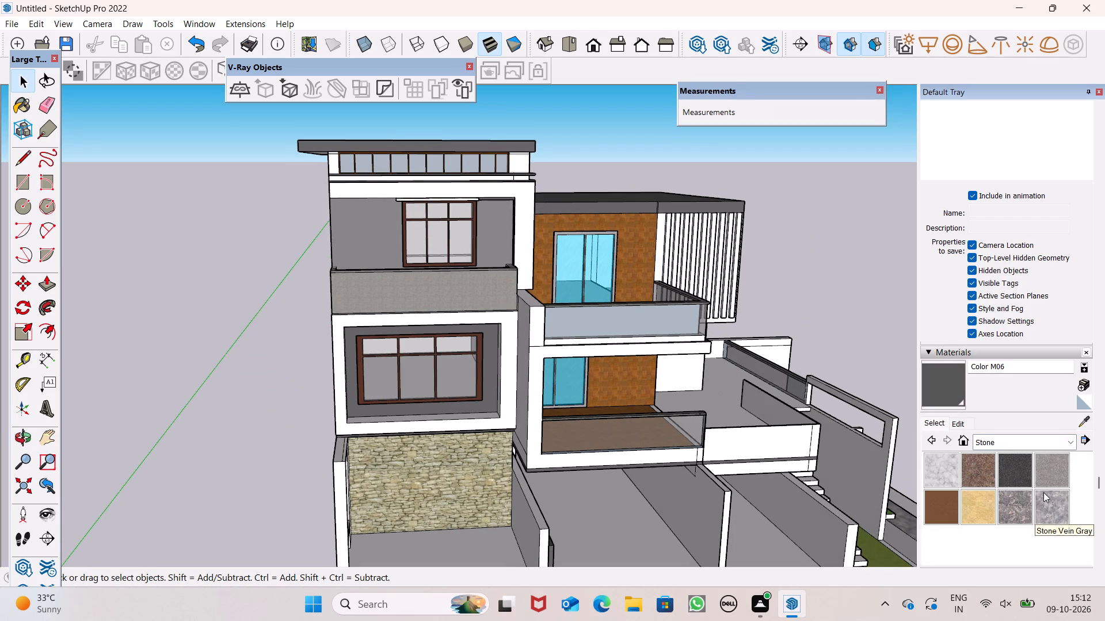
left_click(1011, 503)
scroll(282, 257, "up", 3)
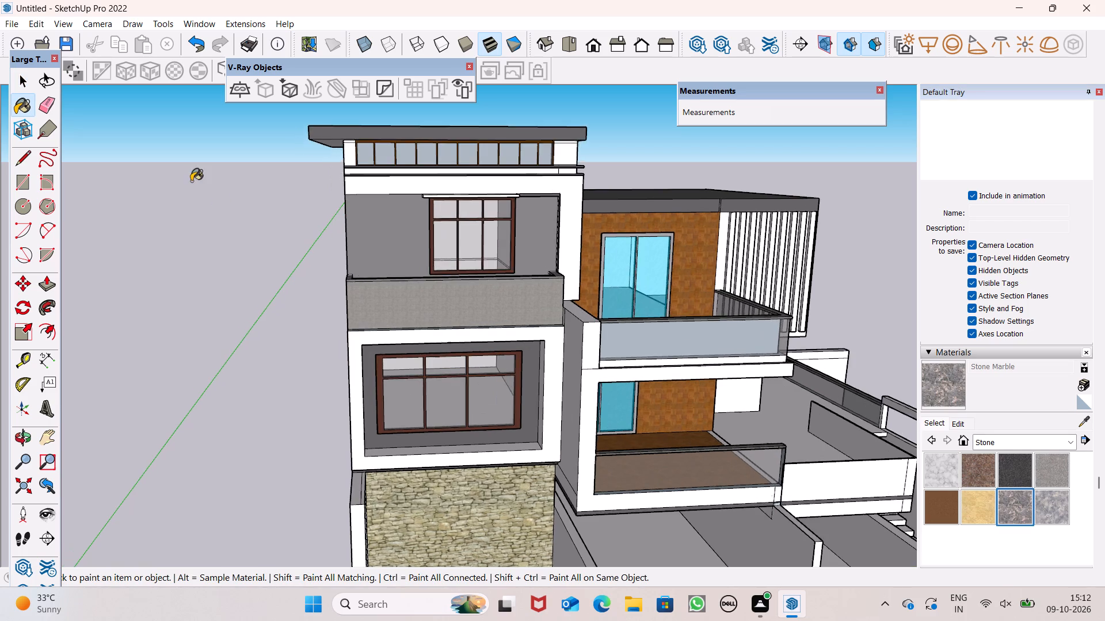
scroll(191, 181, "up", 3)
left_click(396, 295)
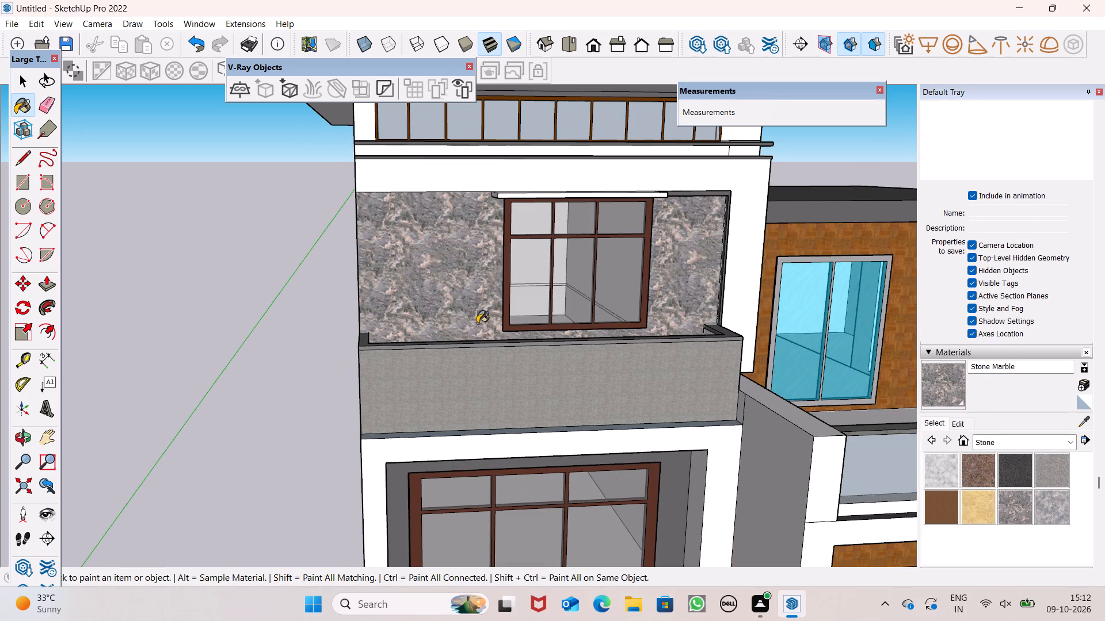
Examine the marble wall up close and against the rest of the front facade.
scroll(548, 228, "up", 1)
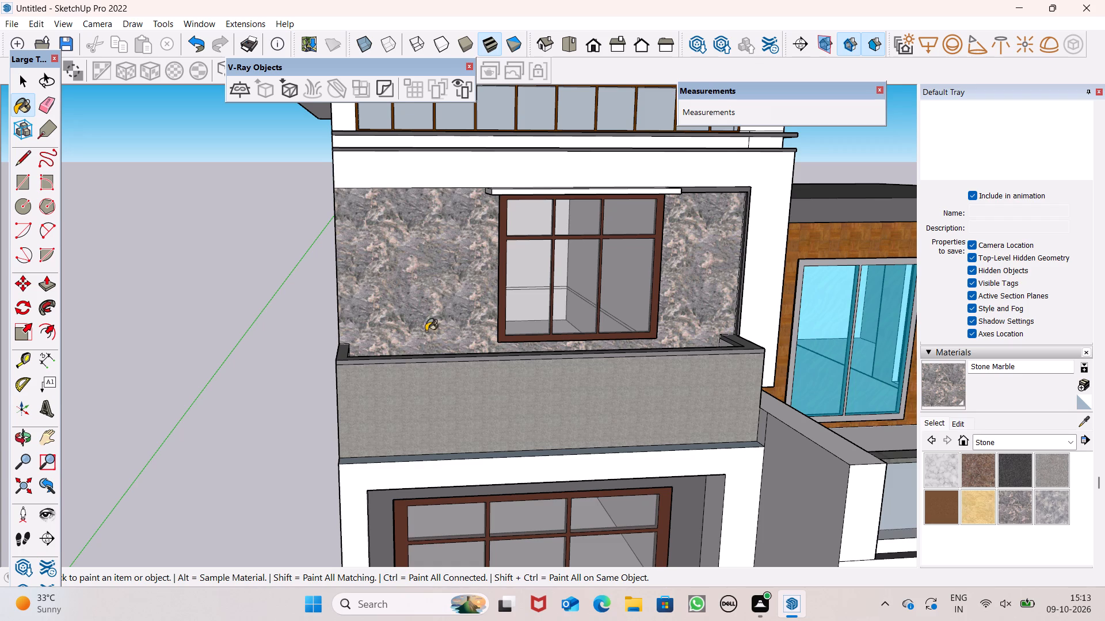
scroll(416, 340, "down", 7)
middle_click_drag(466, 365, 551, 341)
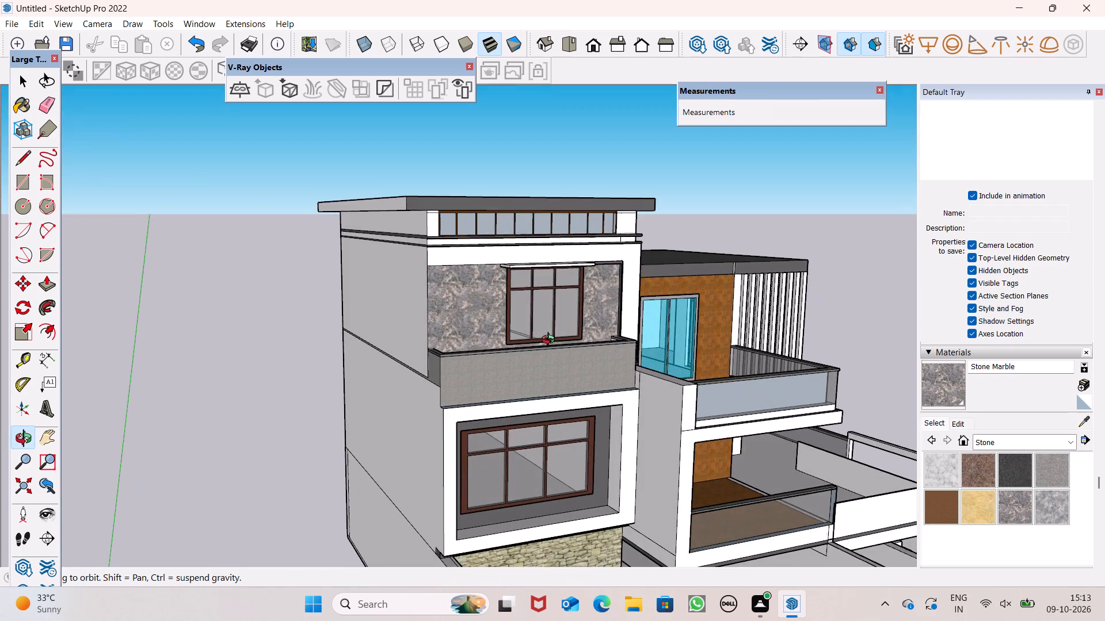
middle_click_drag(551, 341, 546, 343)
scroll(538, 355, "up", 6)
middle_click_drag(539, 356, 487, 397)
scroll(512, 385, "up", 1)
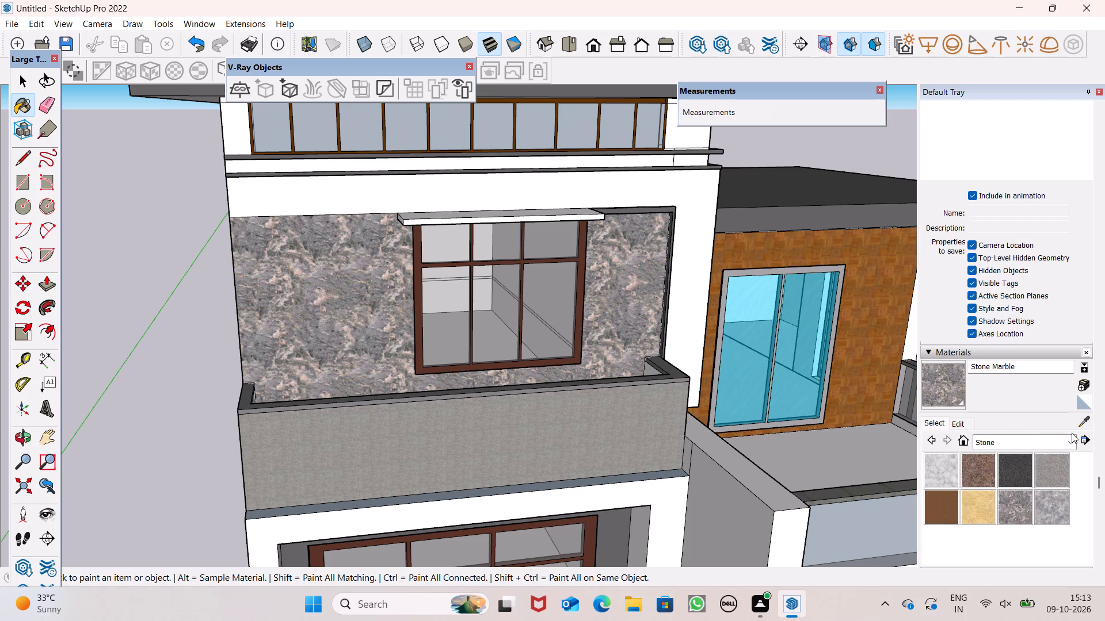
Paint the white wall face above and beside the top-floor window recess with Stone Marble.
left_click(1066, 448)
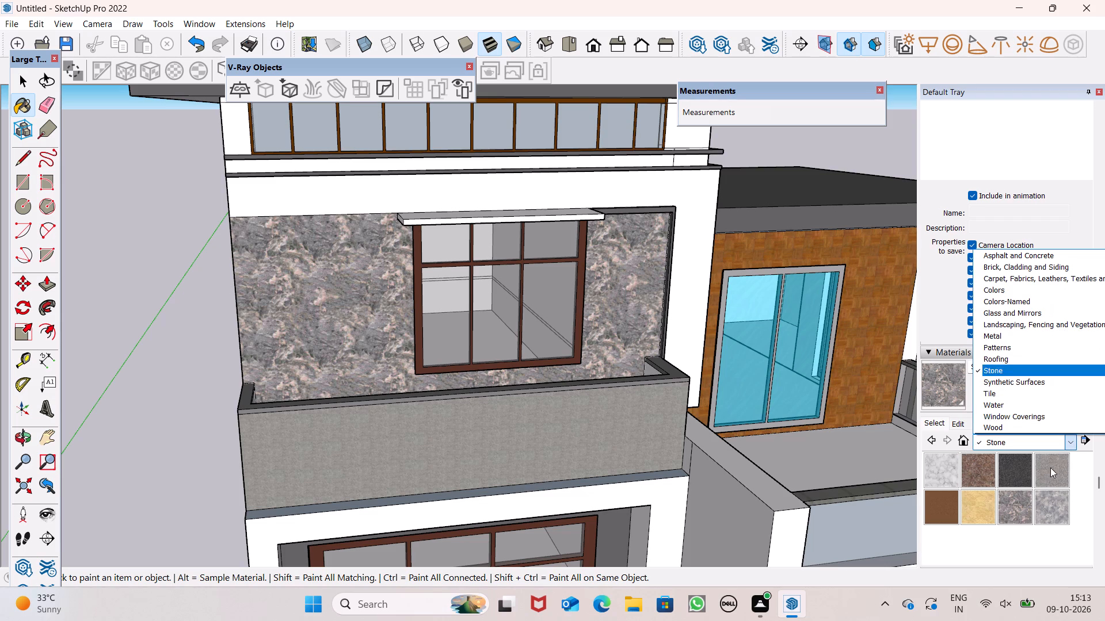
left_click(999, 286)
scroll(1034, 495, "down", 2)
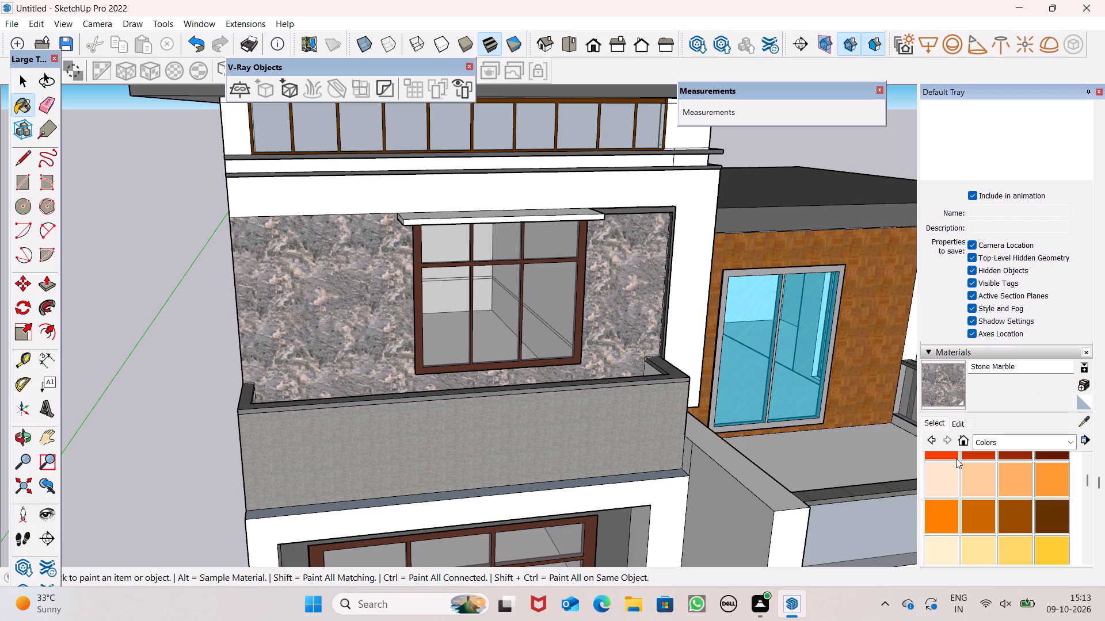
scroll(1004, 488, "down", 2)
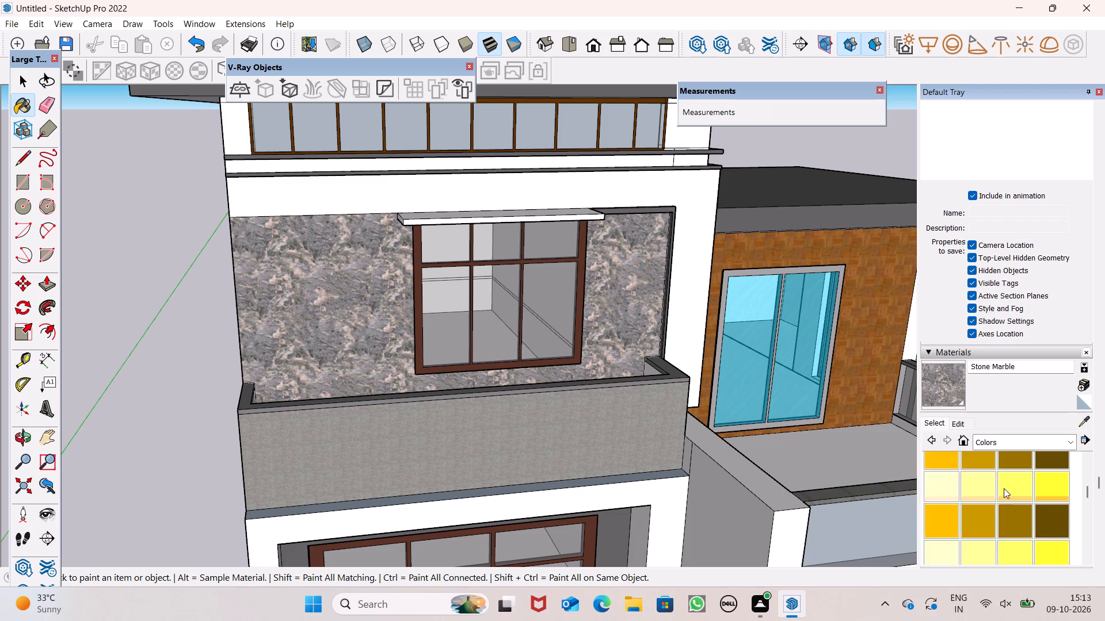
scroll(1004, 488, "down", 1)
left_click(954, 397)
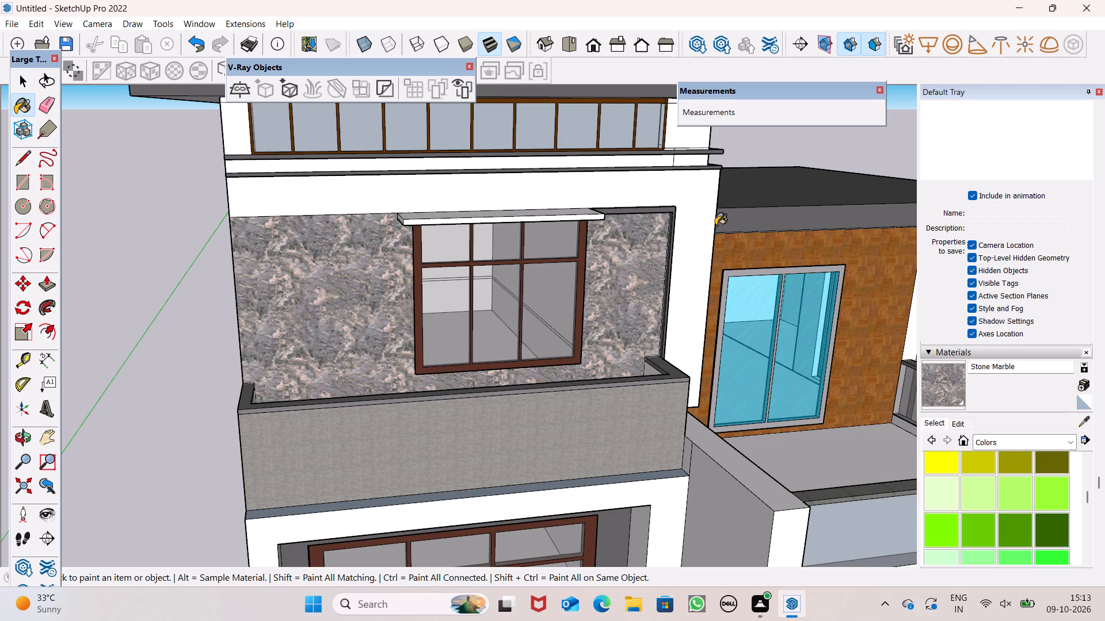
left_click(687, 201)
Repaint the recessed wall around the top-floor window with Color M05 from the Colors materials.
scroll(970, 462, "down", 2)
scroll(971, 467, "up", 1)
scroll(1000, 499, "down", 5)
scroll(1000, 502, "up", 1)
scroll(1000, 502, "down", 1)
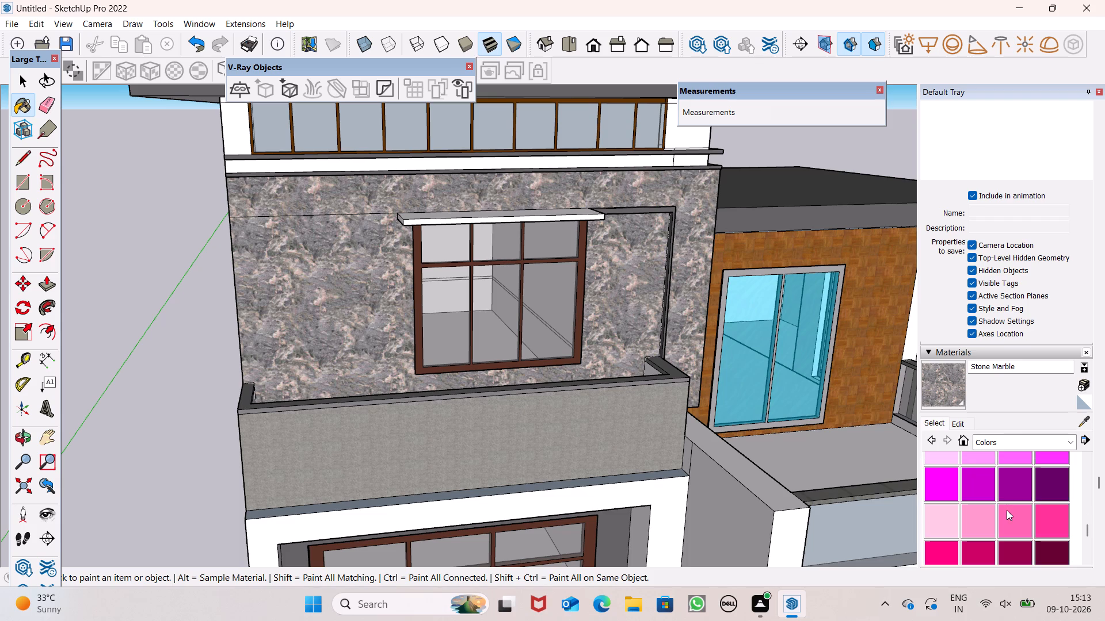
scroll(1004, 508, "down", 4)
scroll(1003, 502, "up", 2)
left_click(991, 505)
left_click(407, 297)
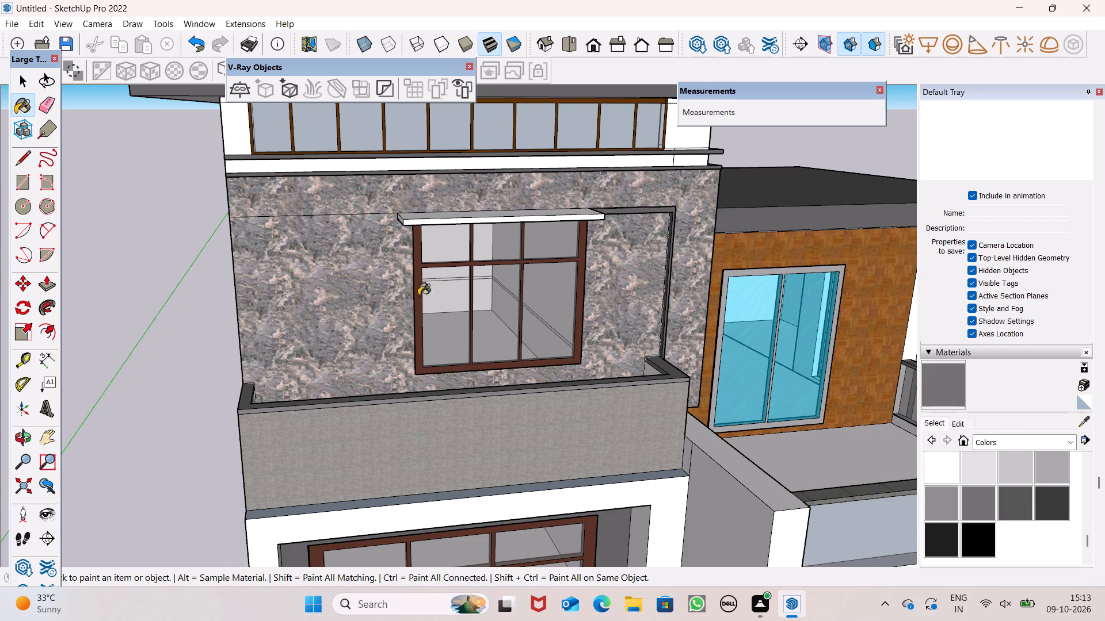
Paint the top face of the canopy above the top-floor window with Roofing Shingles Asphalt from the Roofing materials.
middle_click_drag(474, 307, 390, 348)
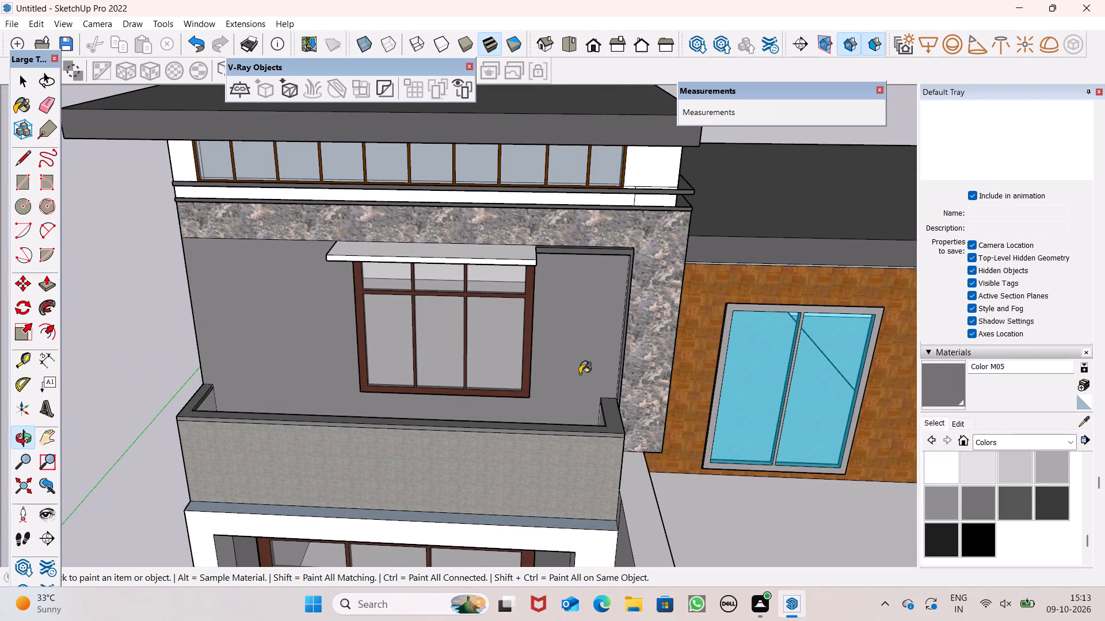
scroll(580, 375, "down", 1)
middle_click_drag(424, 268, 525, 373)
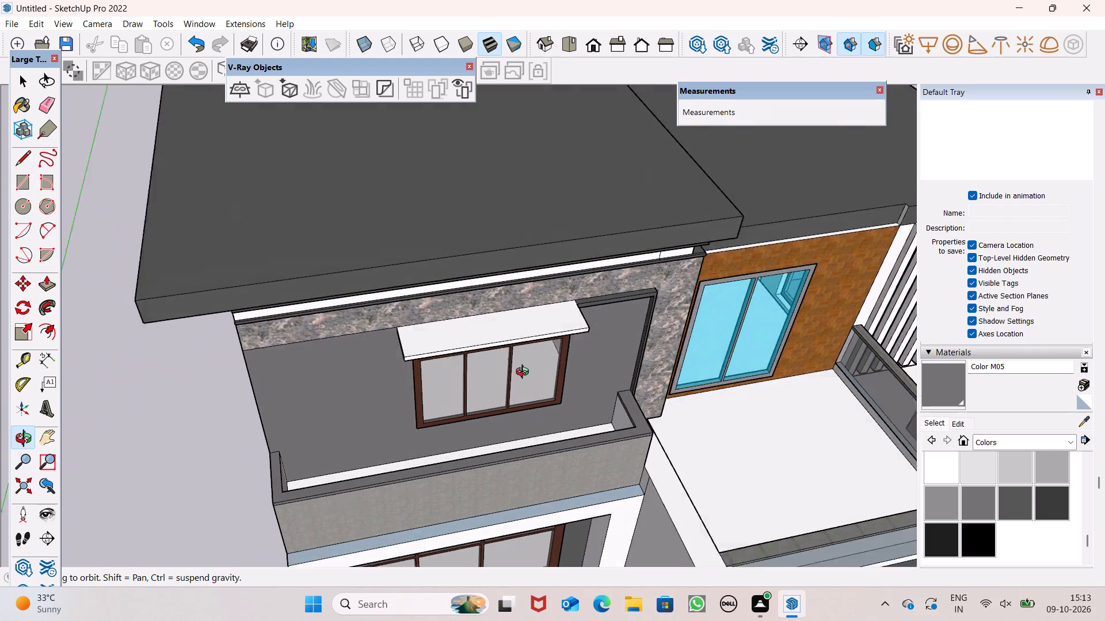
middle_click_drag(525, 373, 538, 377)
scroll(1085, 463, "up", 1)
left_click(1072, 441)
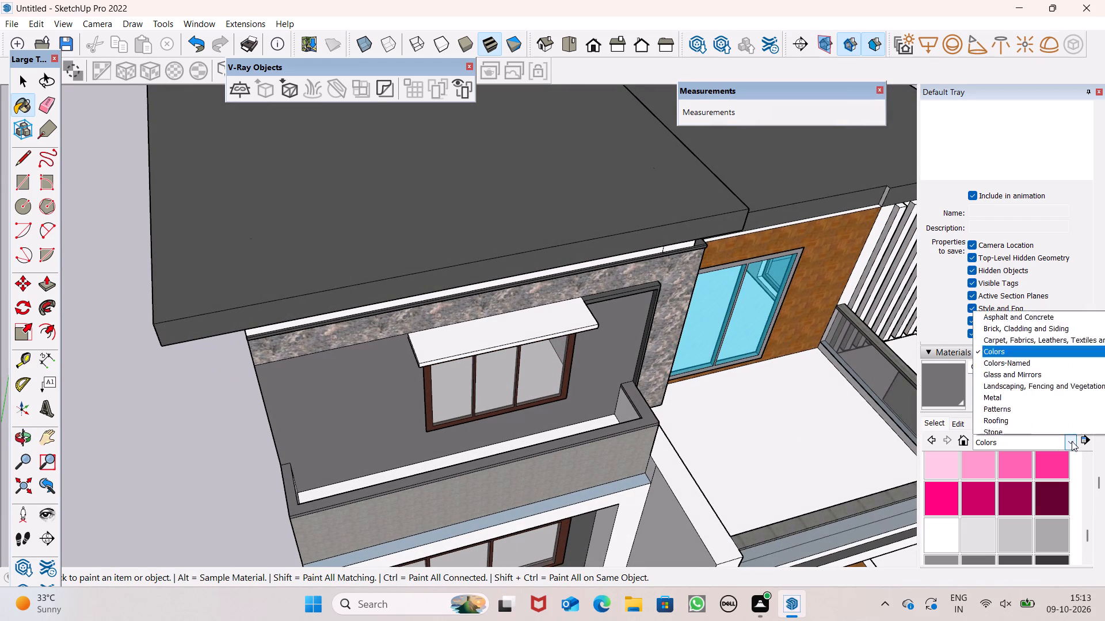
left_click(1009, 368)
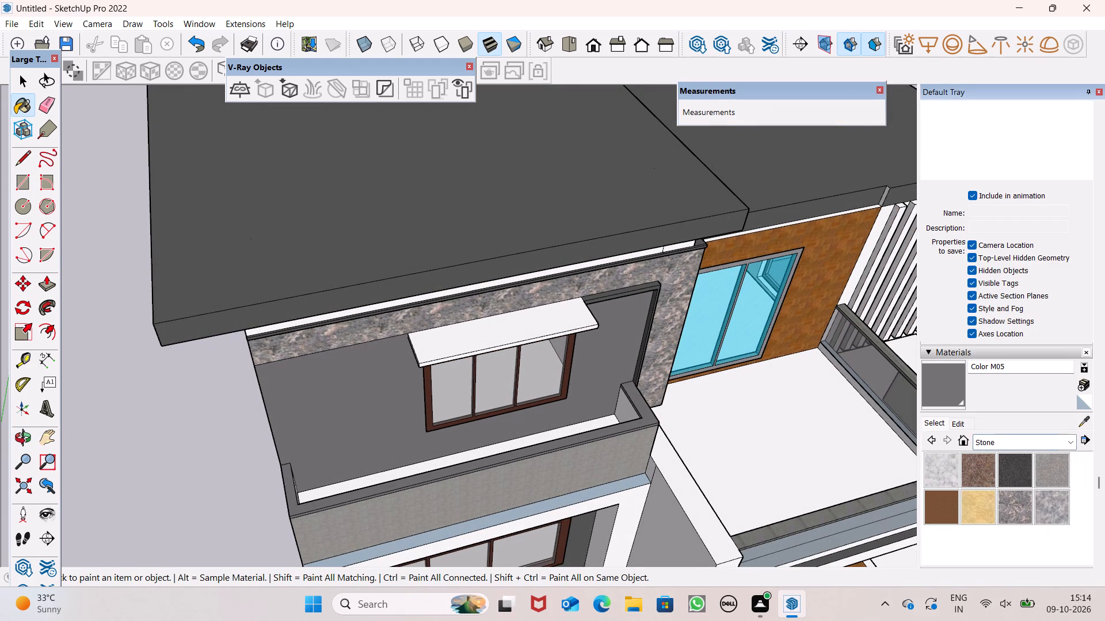
left_click(1064, 447)
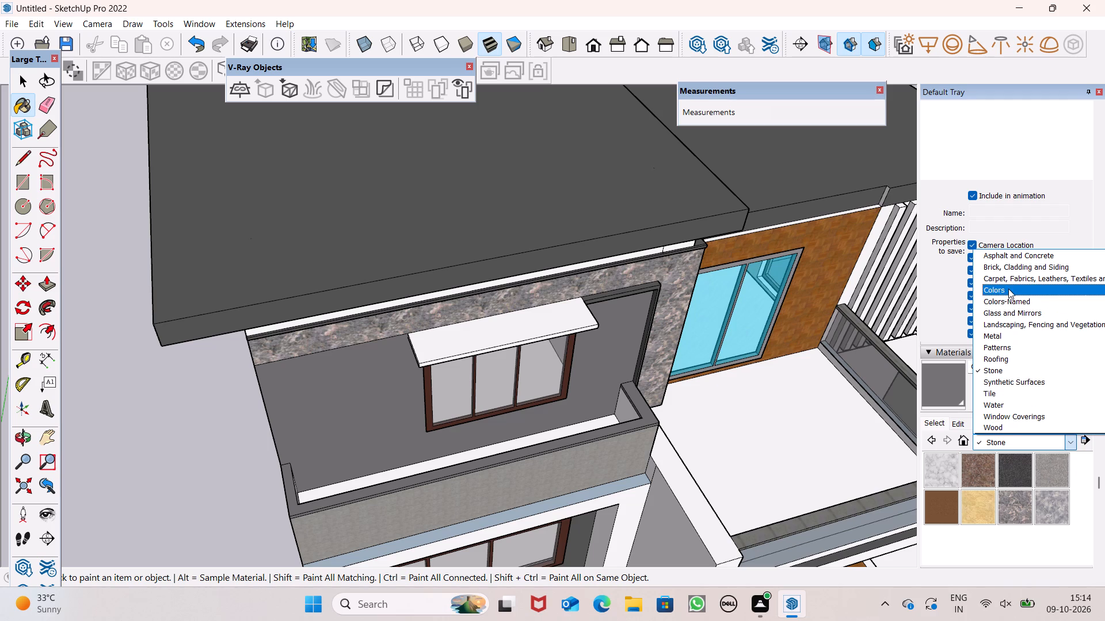
scroll(993, 378, "down", 4)
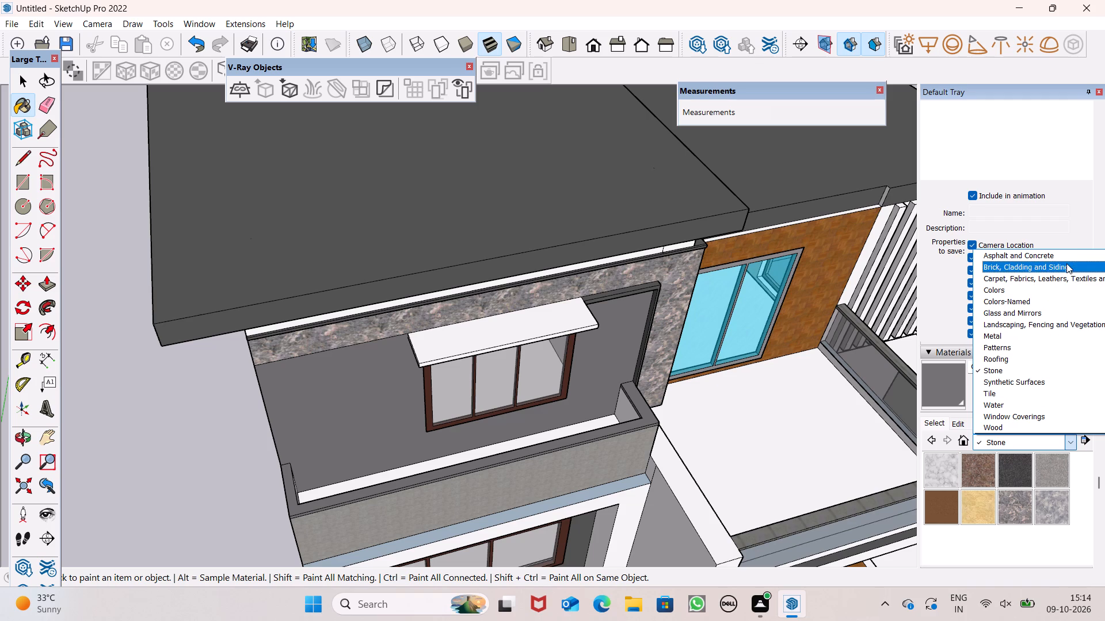
left_click(1005, 354)
left_click(1048, 466)
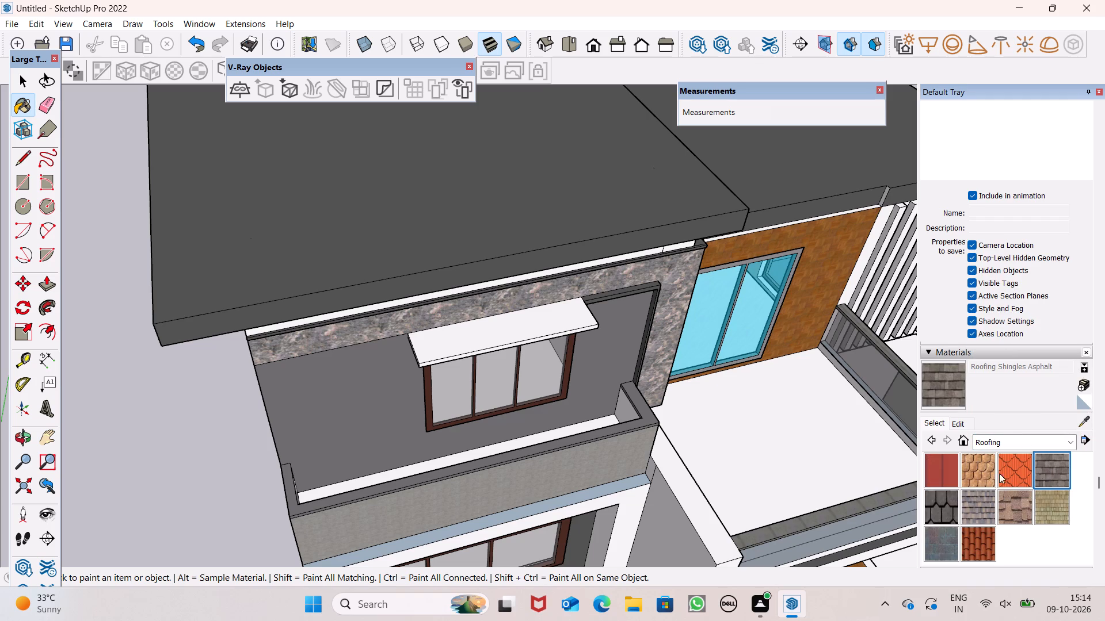
scroll(638, 447, "up", 1)
left_click(483, 328)
Paint the window canopy's front edge and left end face with Roofing Shingles Asphalt.
middle_click_drag(485, 340, 516, 307)
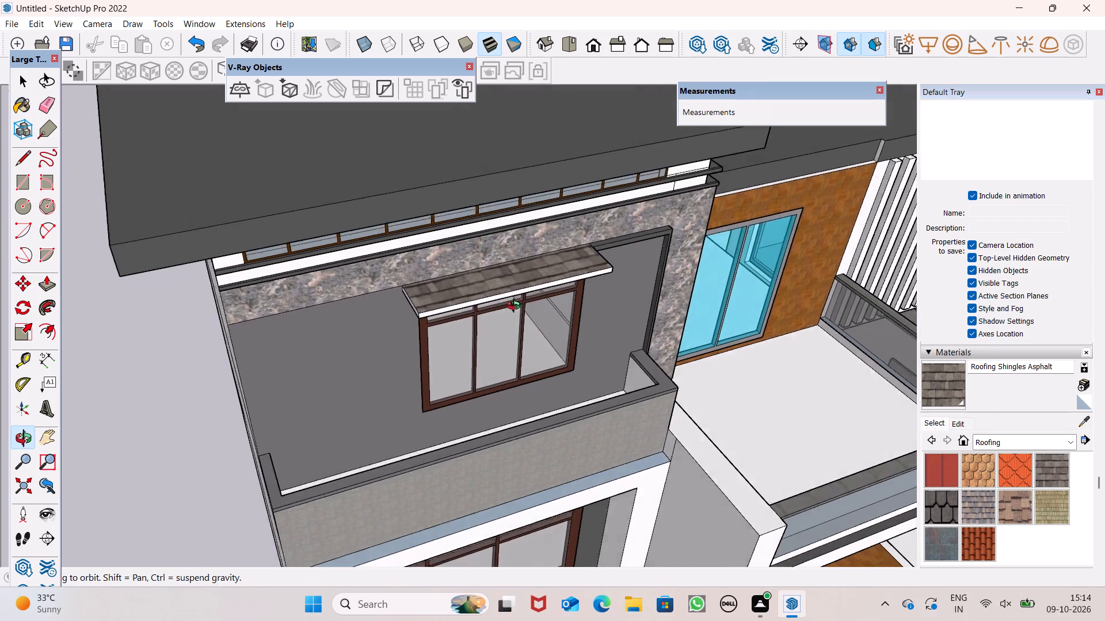
middle_click_drag(516, 307, 546, 281)
scroll(506, 276, "up", 7)
scroll(433, 264, "up", 5)
left_click(426, 255)
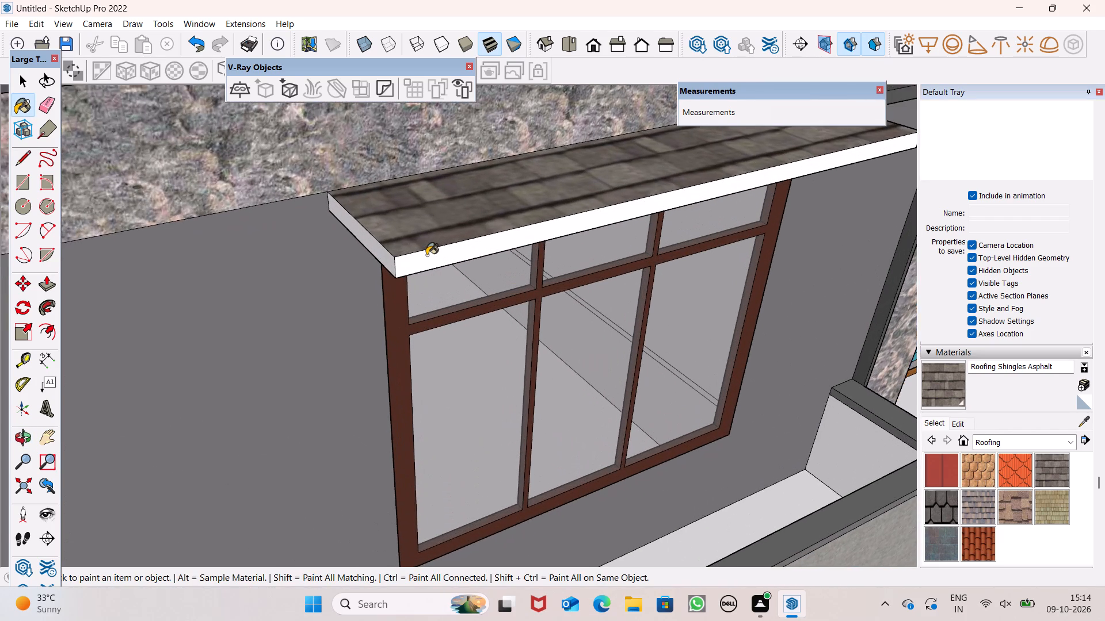
left_click(374, 244)
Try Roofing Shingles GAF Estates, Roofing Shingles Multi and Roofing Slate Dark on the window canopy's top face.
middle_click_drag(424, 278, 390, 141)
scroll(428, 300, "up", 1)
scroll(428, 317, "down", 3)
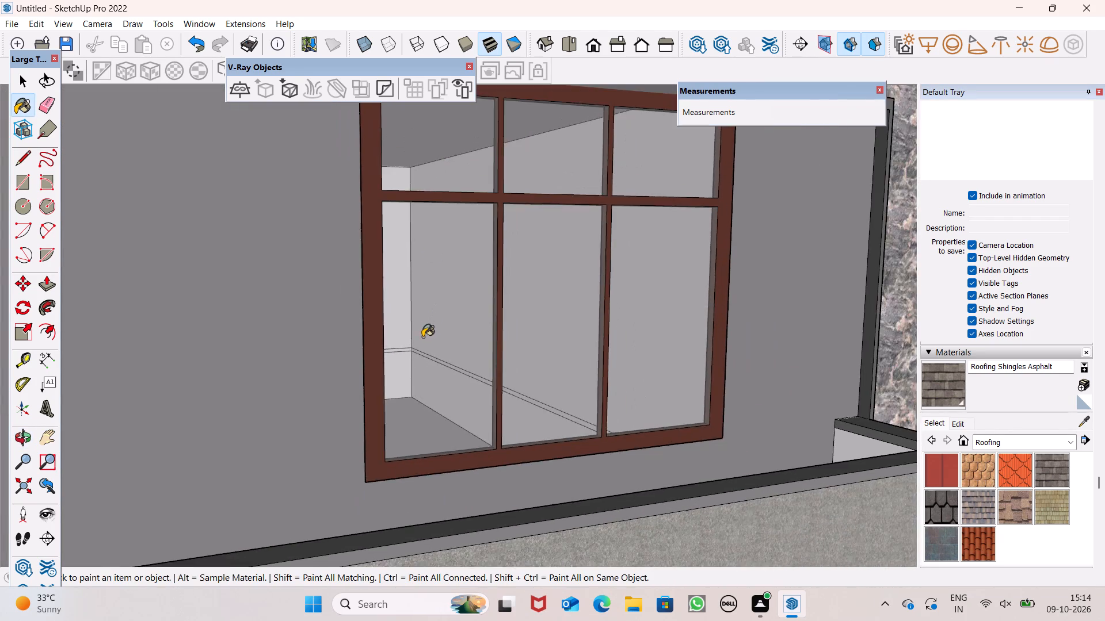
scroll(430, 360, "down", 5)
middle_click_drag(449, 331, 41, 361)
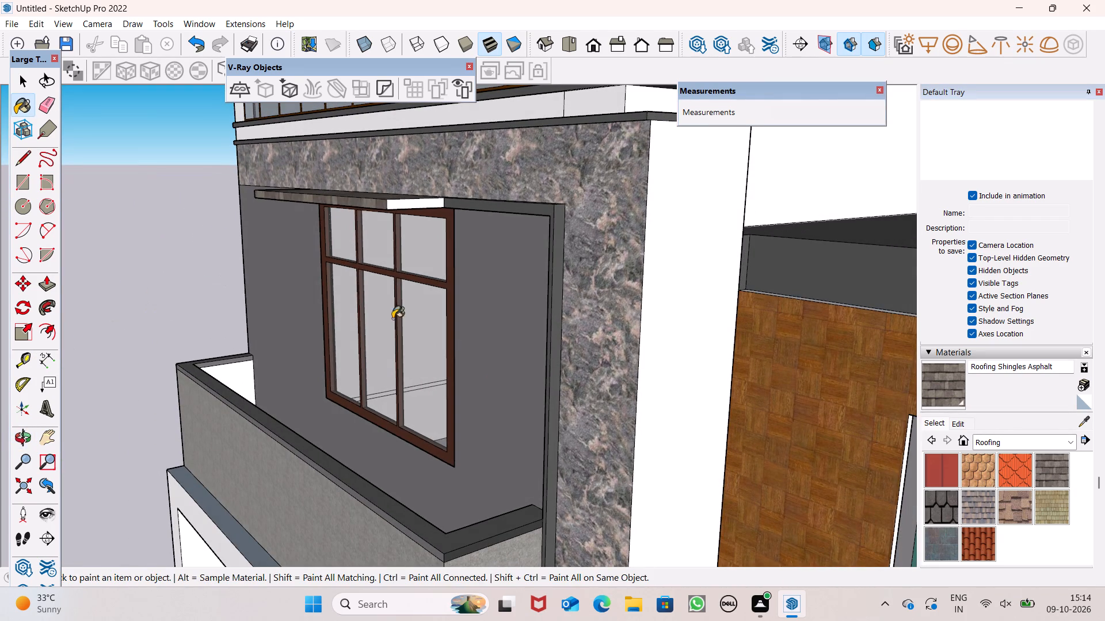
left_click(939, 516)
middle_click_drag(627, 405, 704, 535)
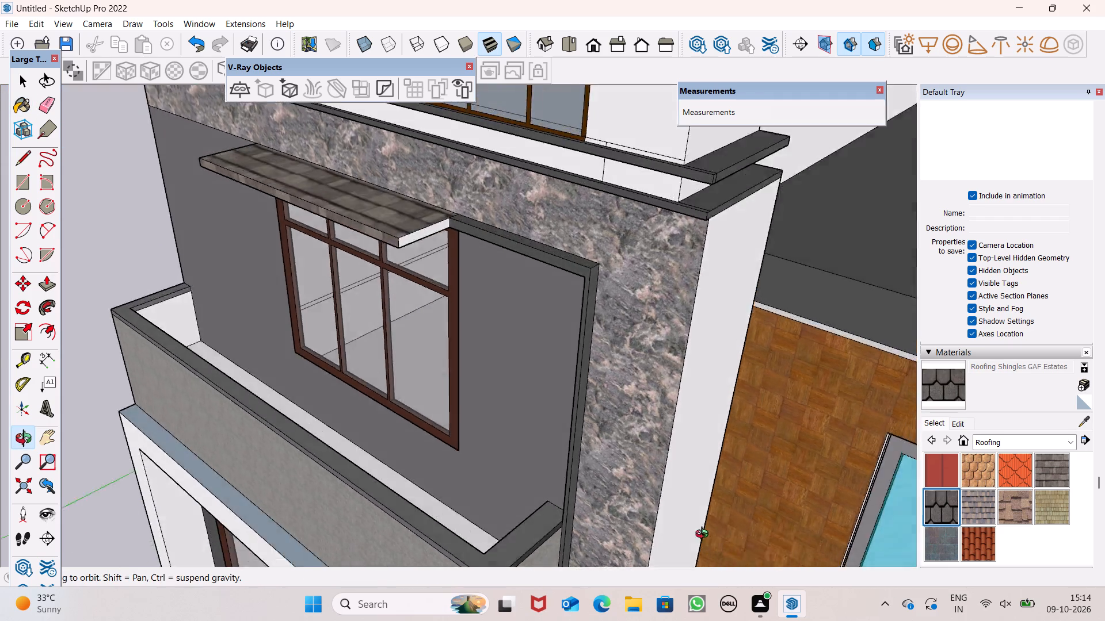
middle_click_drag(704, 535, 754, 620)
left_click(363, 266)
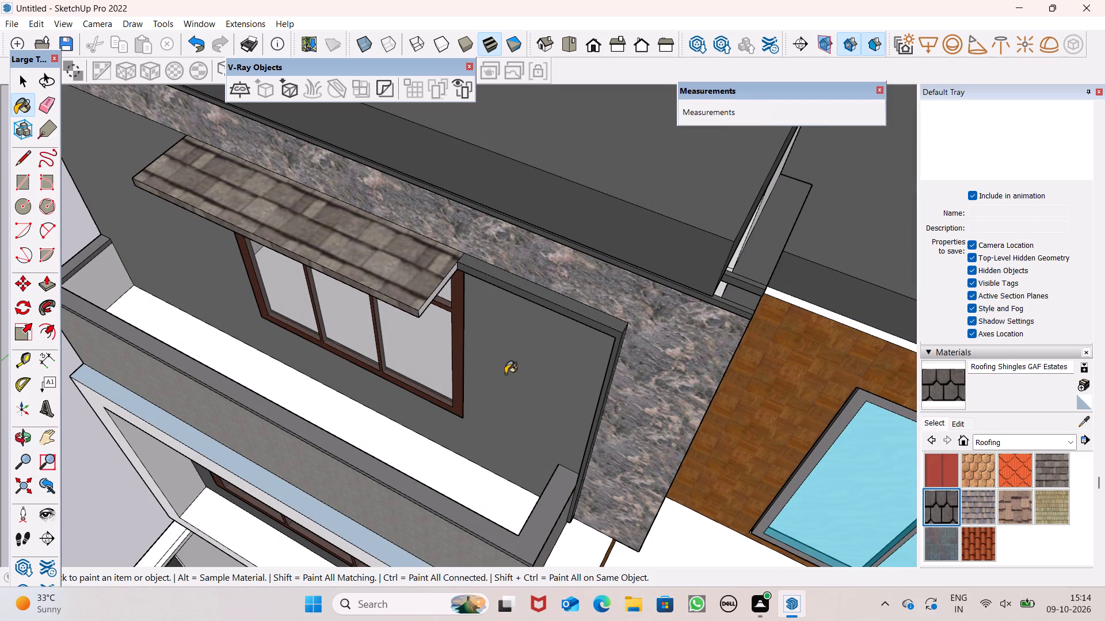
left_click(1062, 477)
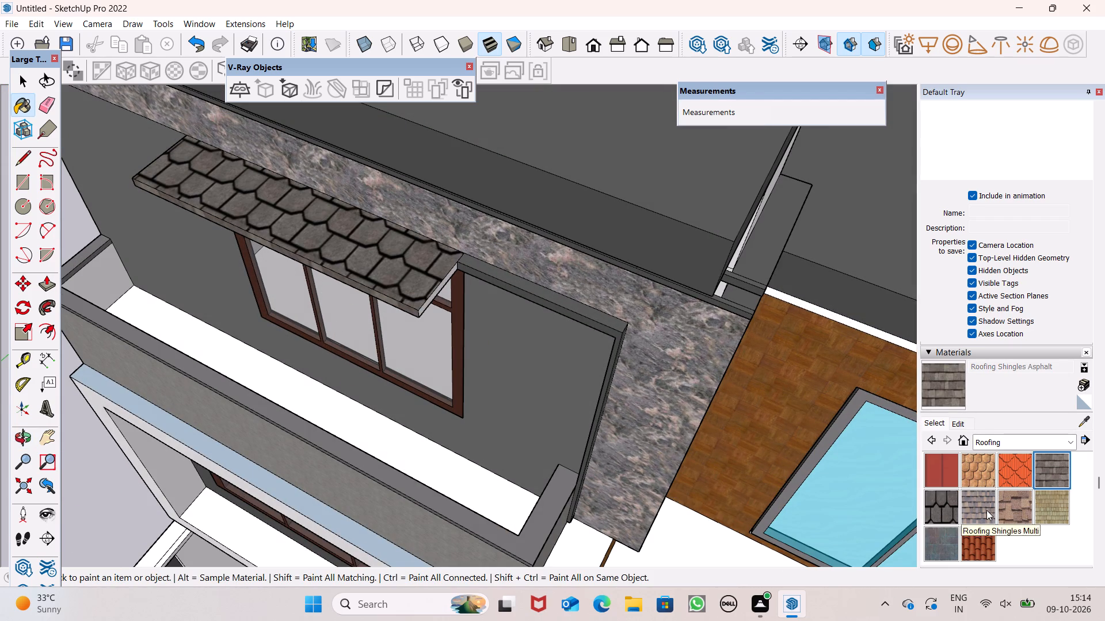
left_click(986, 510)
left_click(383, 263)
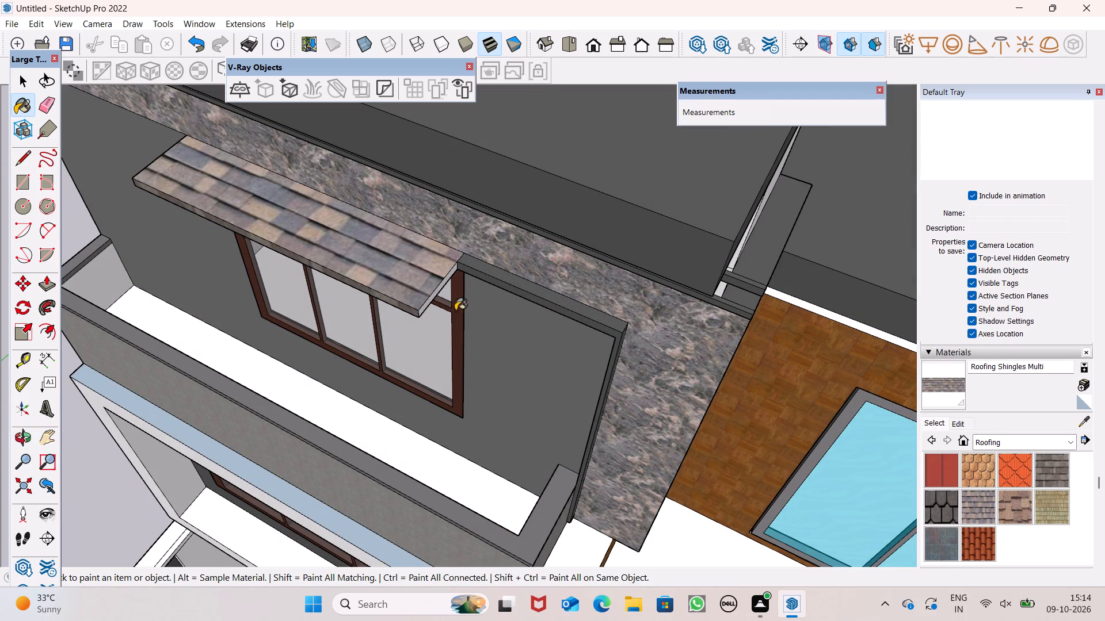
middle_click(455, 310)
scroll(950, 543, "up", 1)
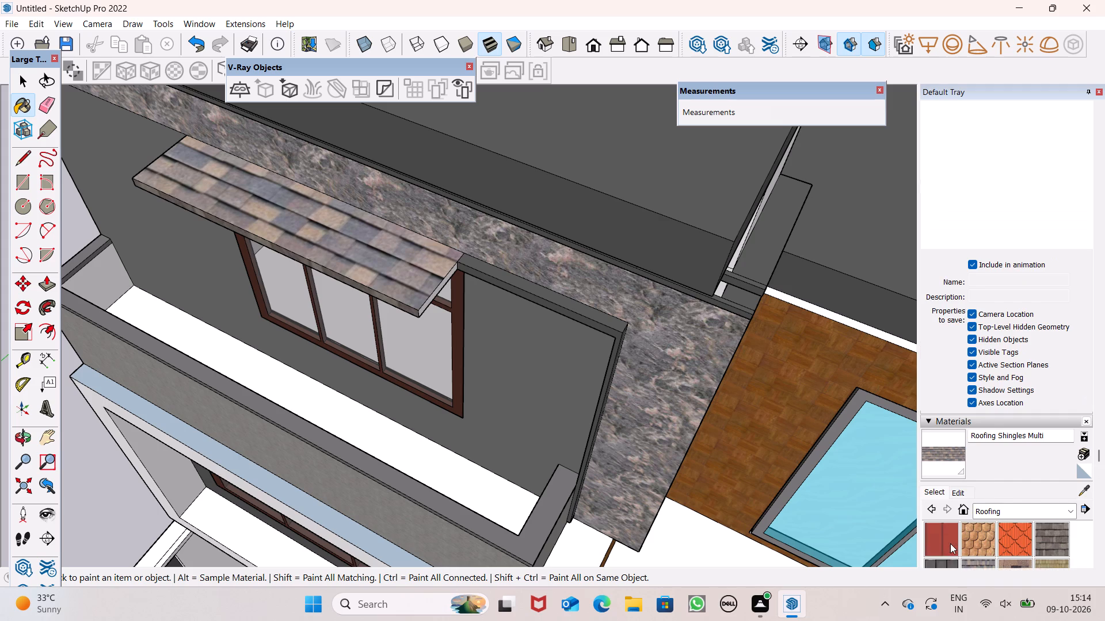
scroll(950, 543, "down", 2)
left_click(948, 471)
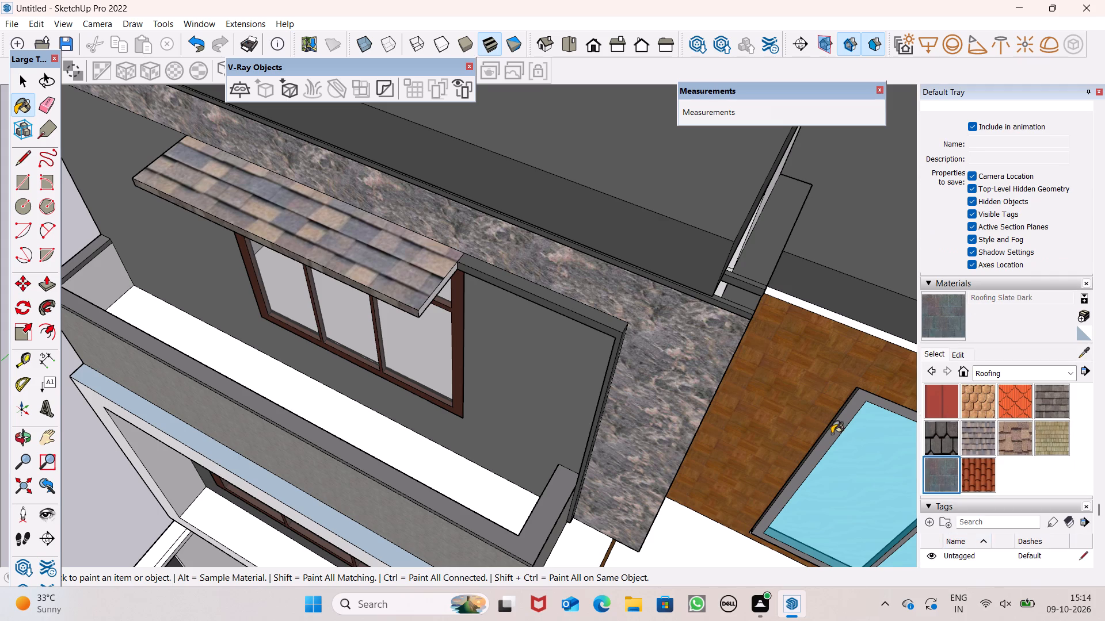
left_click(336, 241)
Paint the window canopy's top face, right end face and underside with Roofing Shingles Asphalt.
left_click(1053, 408)
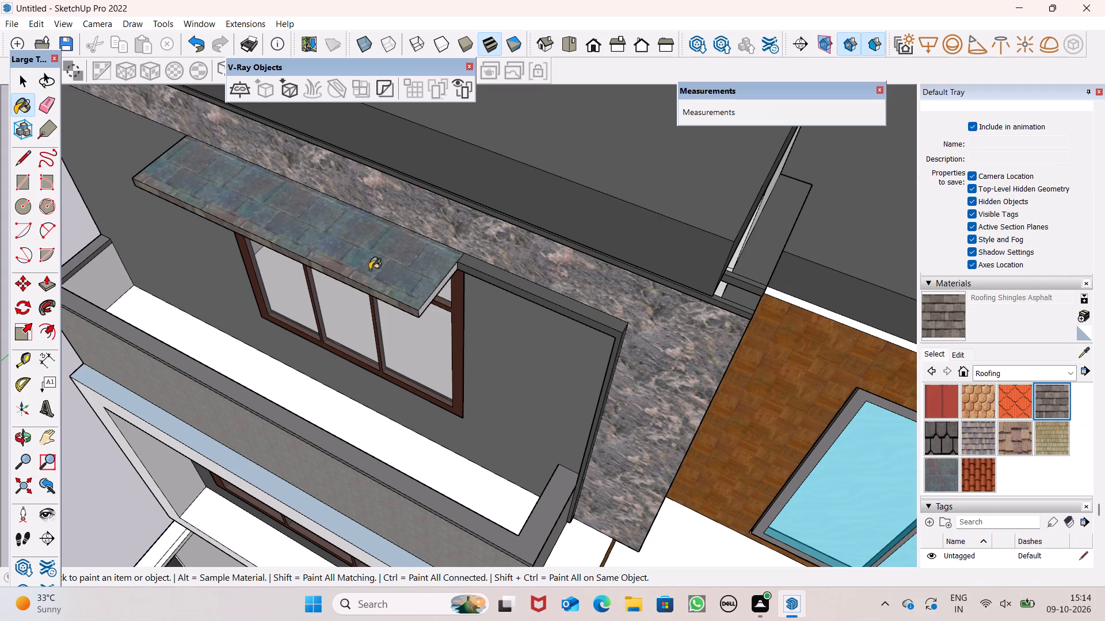
left_click(338, 223)
middle_click_drag(393, 279, 257, 46)
scroll(257, 46, "up", 1)
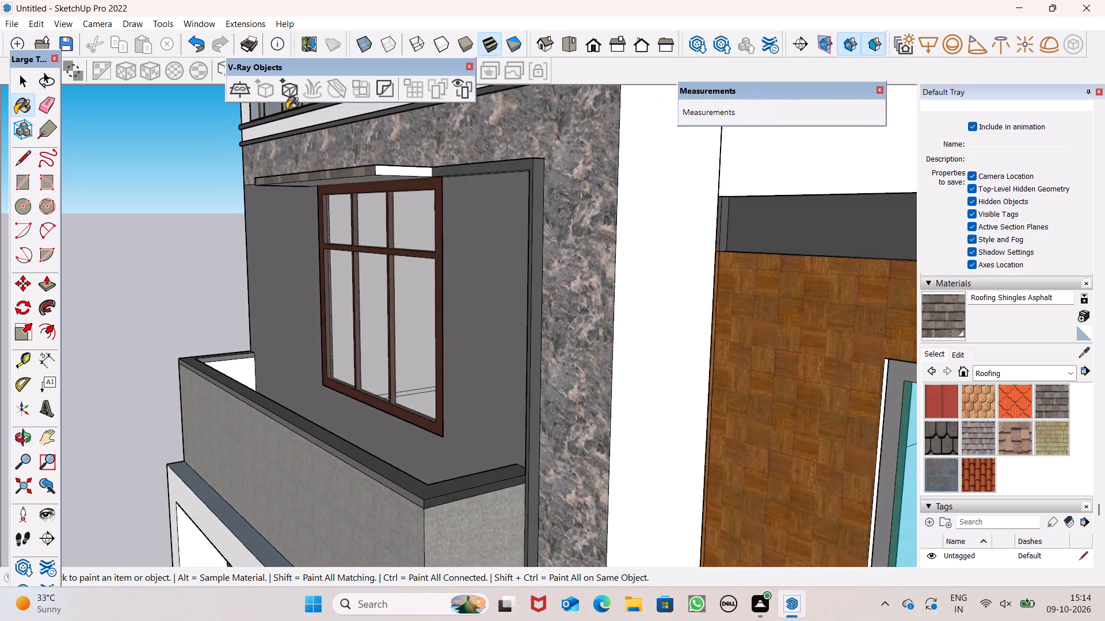
scroll(292, 118, "up", 4)
scroll(405, 233, "up", 6)
left_click(571, 185)
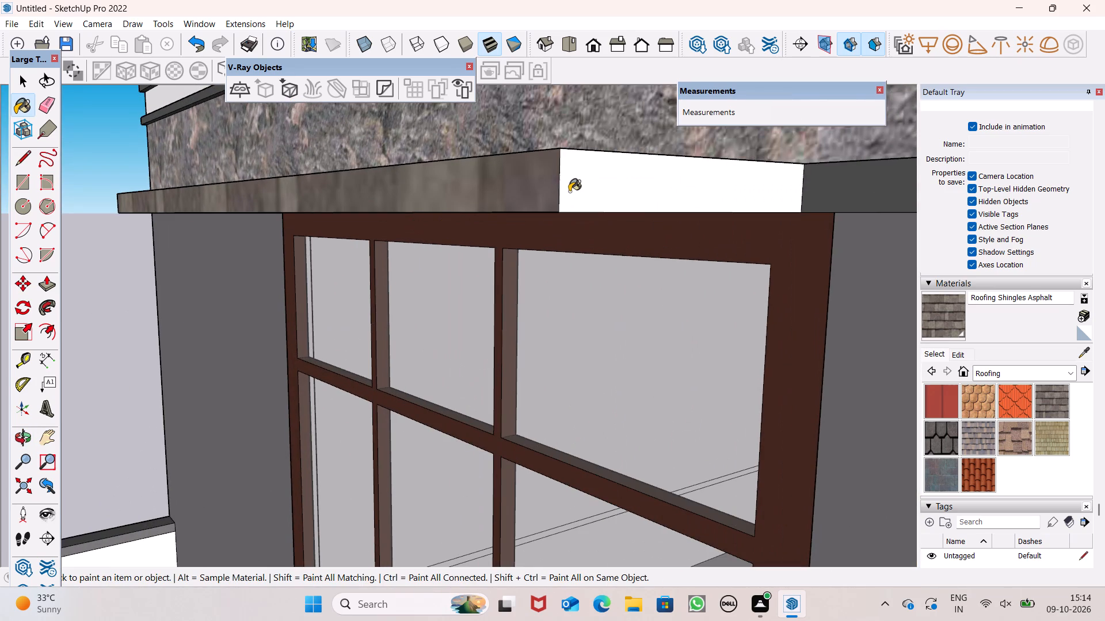
middle_click_drag(569, 190, 600, 95)
scroll(600, 95, "up", 1)
left_click(558, 207)
scroll(569, 217, "down", 2)
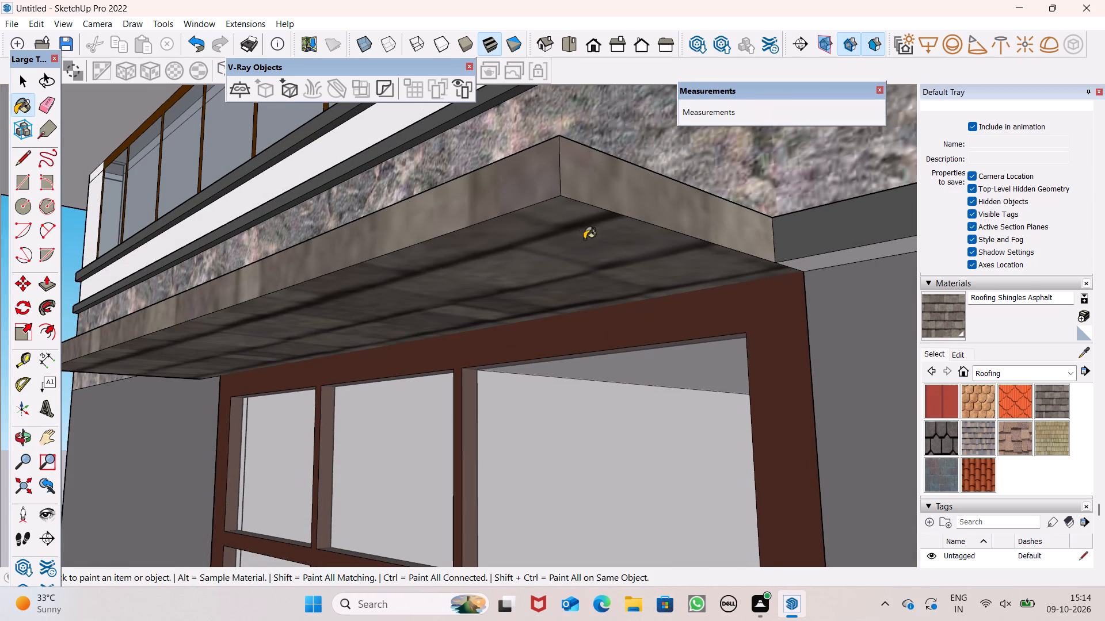
Examine the shingled window canopy and the surrounding recess from above, below and the side.
middle_click_drag(605, 251, 1104, 304)
scroll(571, 183, "down", 7)
scroll(471, 252, "down", 2)
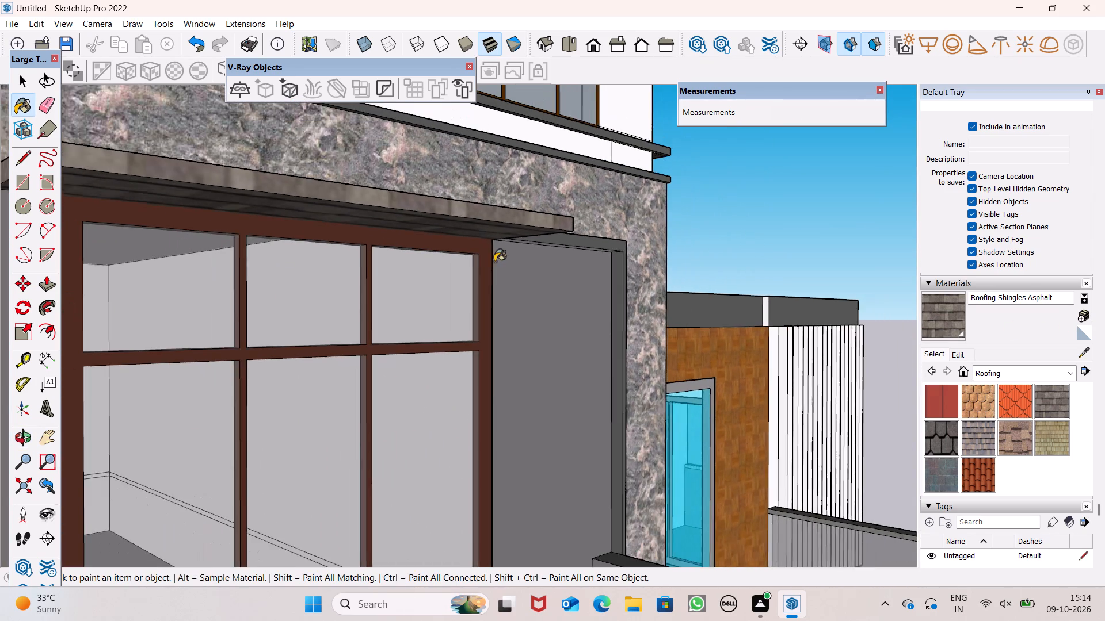
scroll(494, 262, "down", 5)
scroll(264, 179, "up", 5)
scroll(467, 236, "down", 4)
middle_click_drag(502, 241, 458, 365)
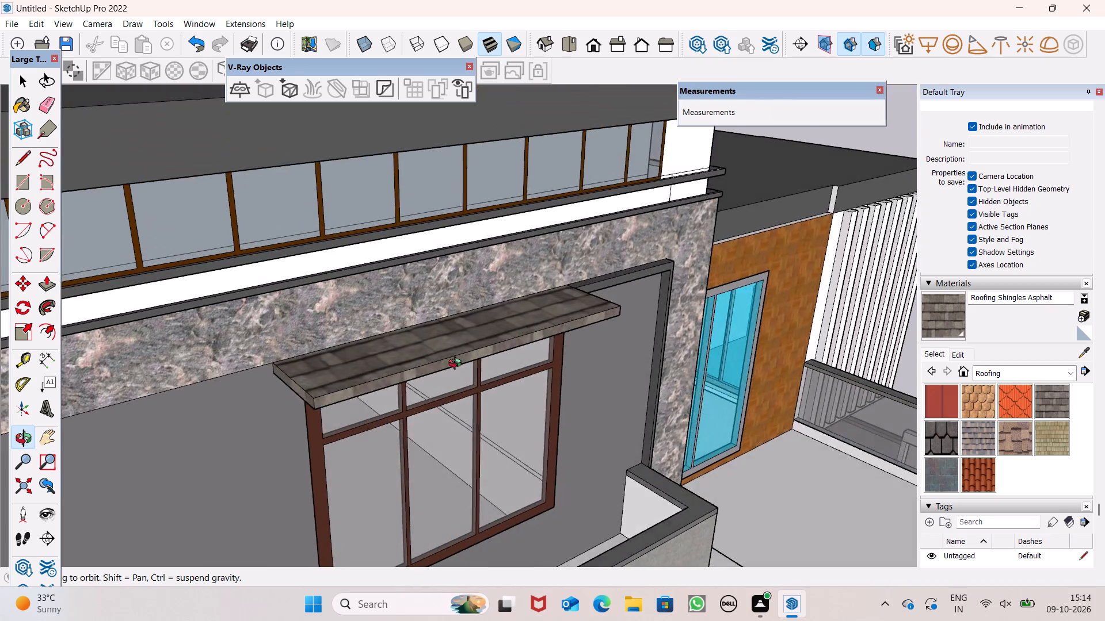
middle_click_drag(458, 365, 199, 91)
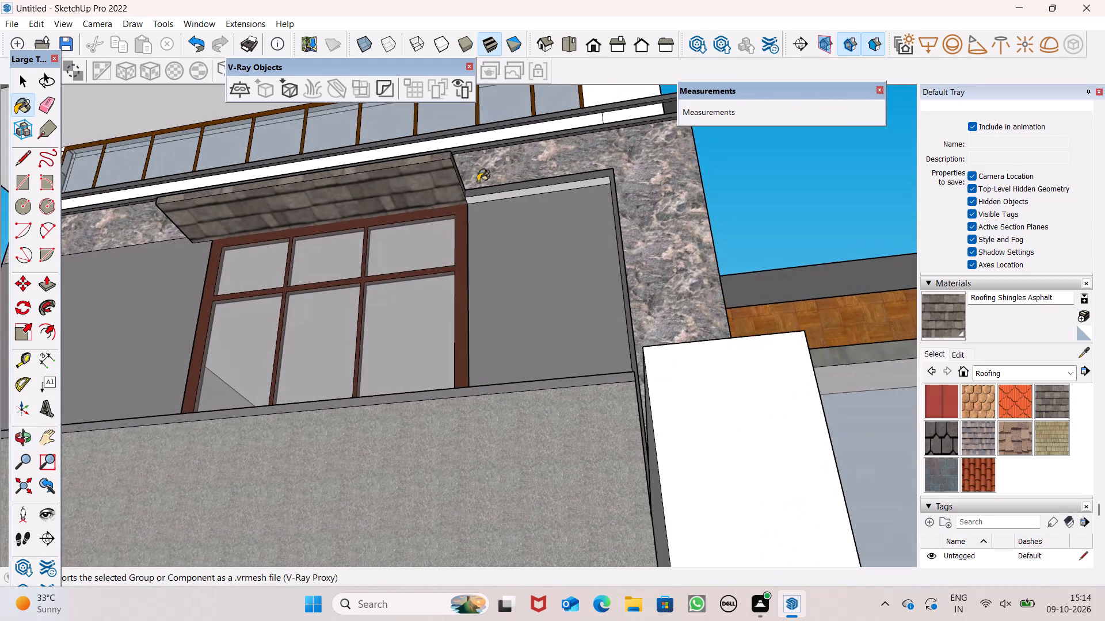
Paint the light strip along the top of the upper window recess, beside the shingled canopy, with Color M06 from the Colors collection.
left_click(1069, 370)
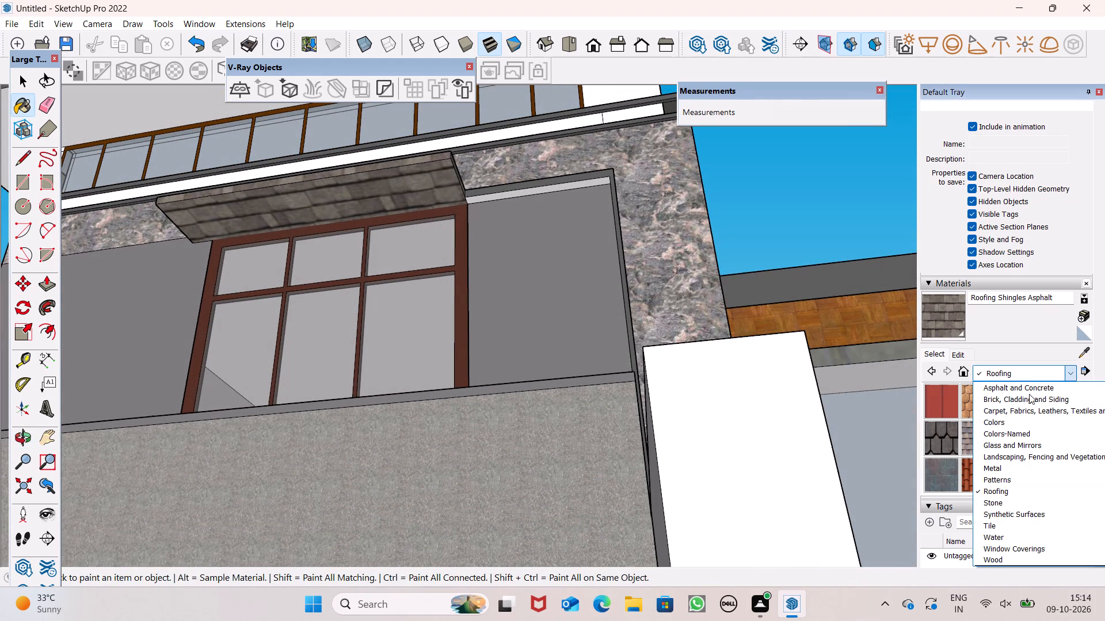
left_click(1018, 425)
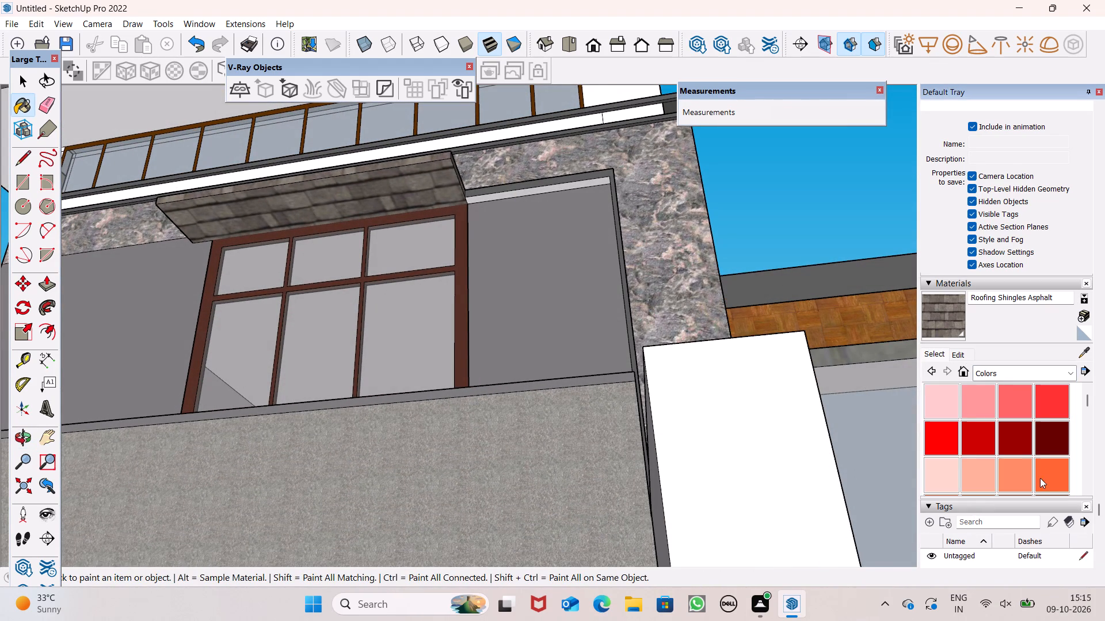
scroll(1041, 461, "down", 10)
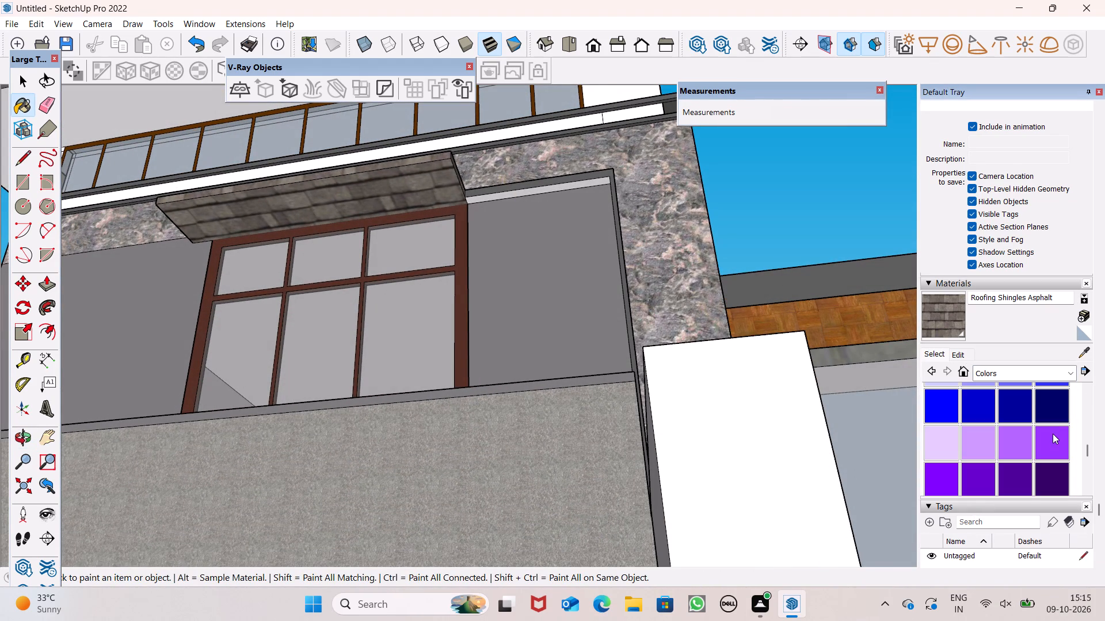
scroll(1053, 434, "down", 4)
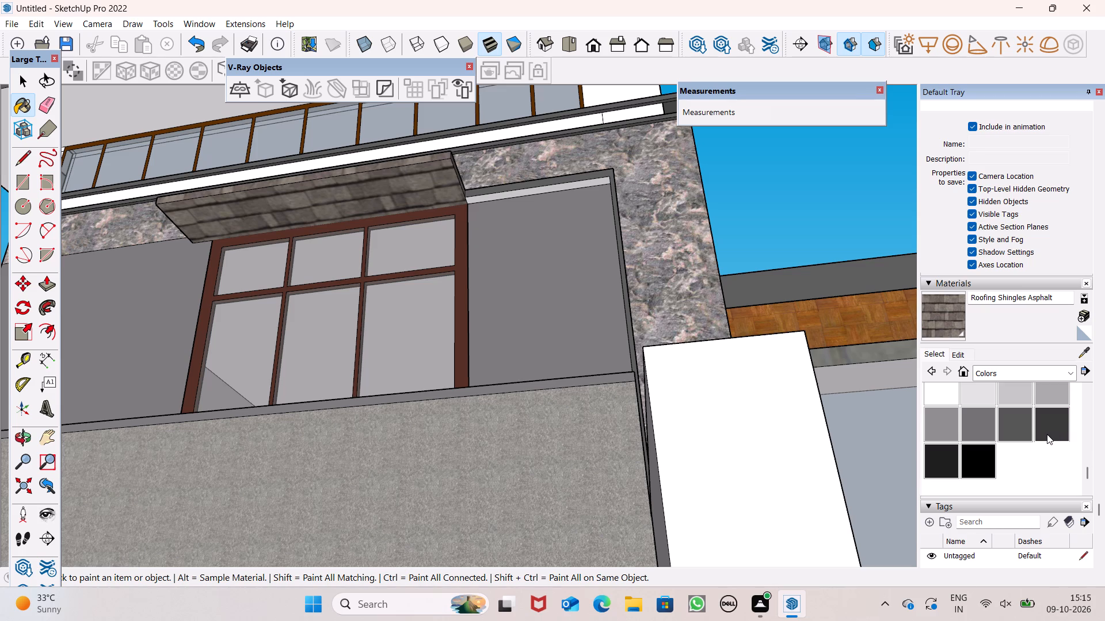
scroll(1025, 442, "up", 1)
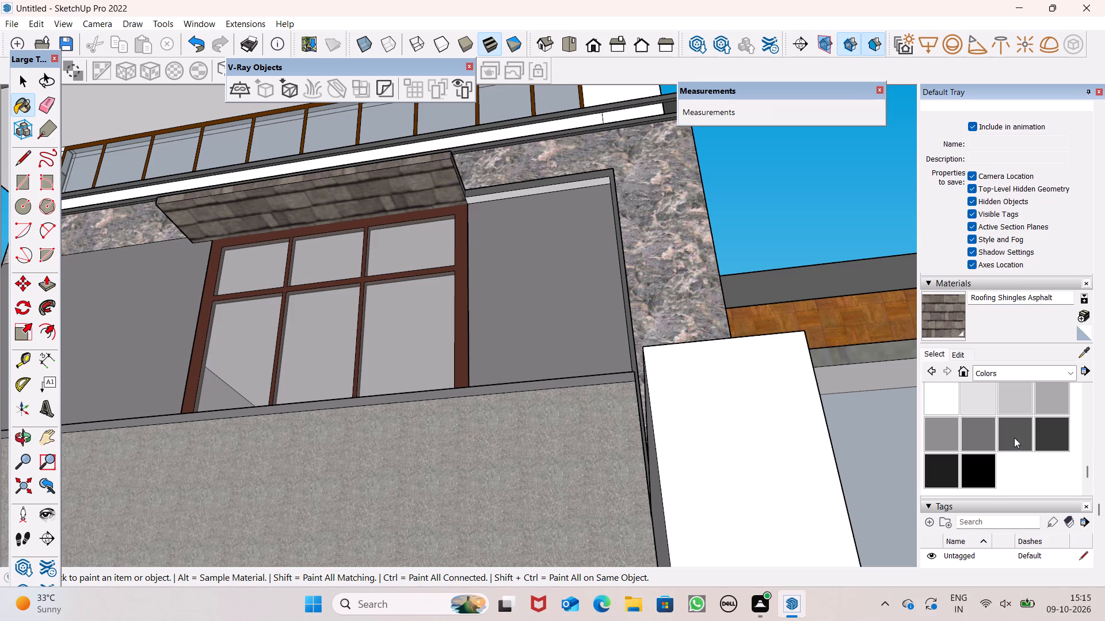
left_click(1014, 438)
scroll(504, 150, "up", 6)
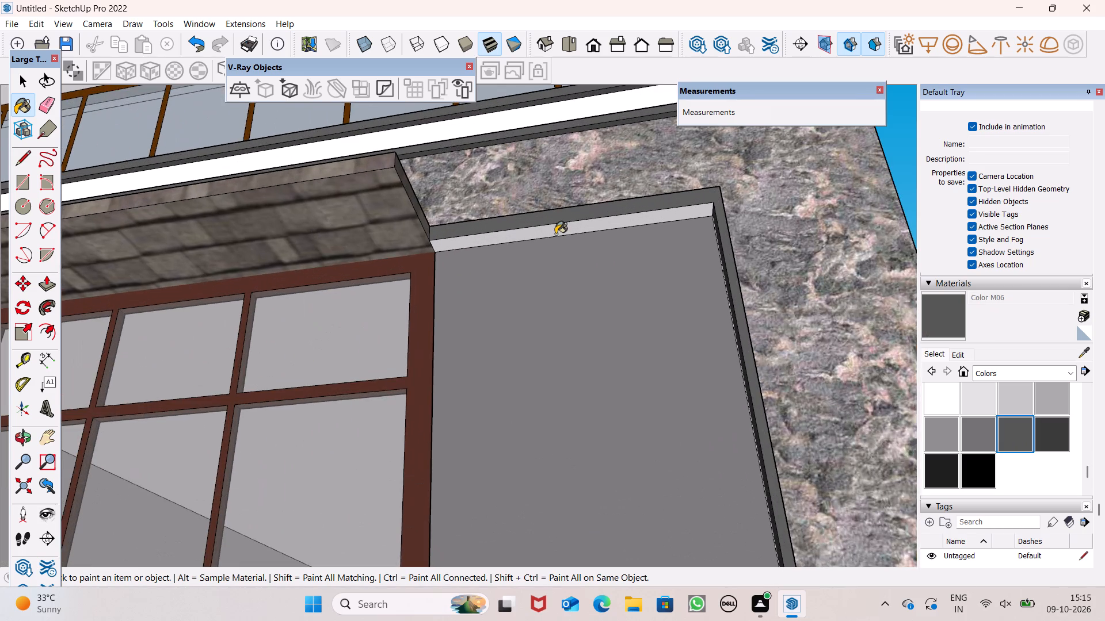
scroll(555, 234, "up", 5)
left_click(571, 232)
Examine the whole house from the front, above and the stair side to review the applied colors and materials.
scroll(585, 258, "down", 1)
middle_click_drag(607, 315, 727, 349)
scroll(649, 285, "down", 11)
scroll(668, 198, "down", 11)
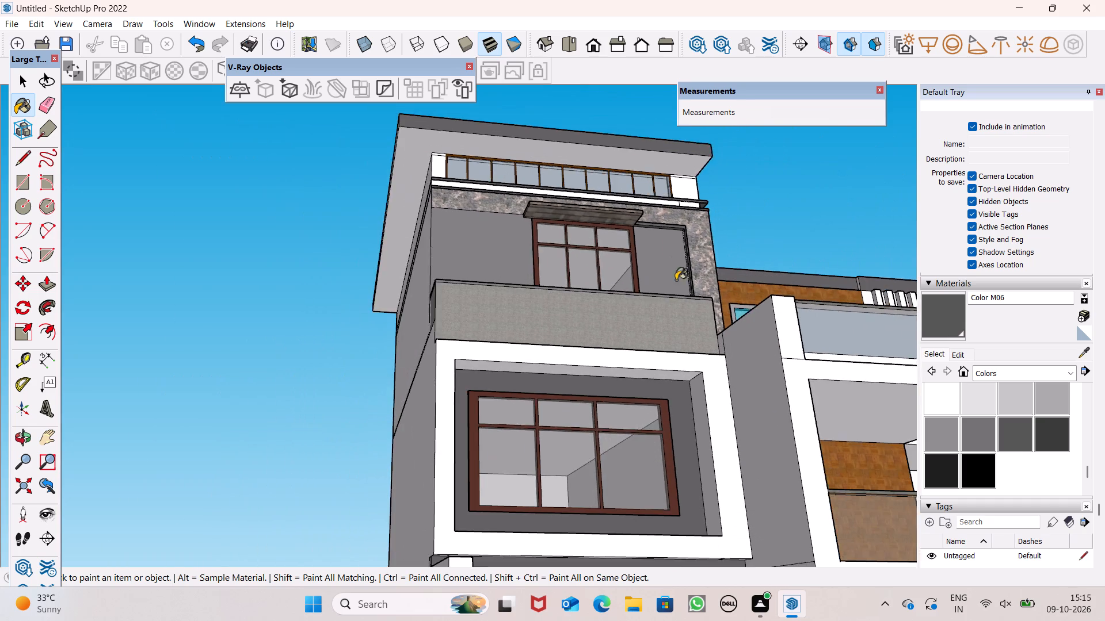
middle_click_drag(687, 316, 712, 420)
scroll(517, 271, "down", 9)
middle_click_drag(538, 316, 470, 388)
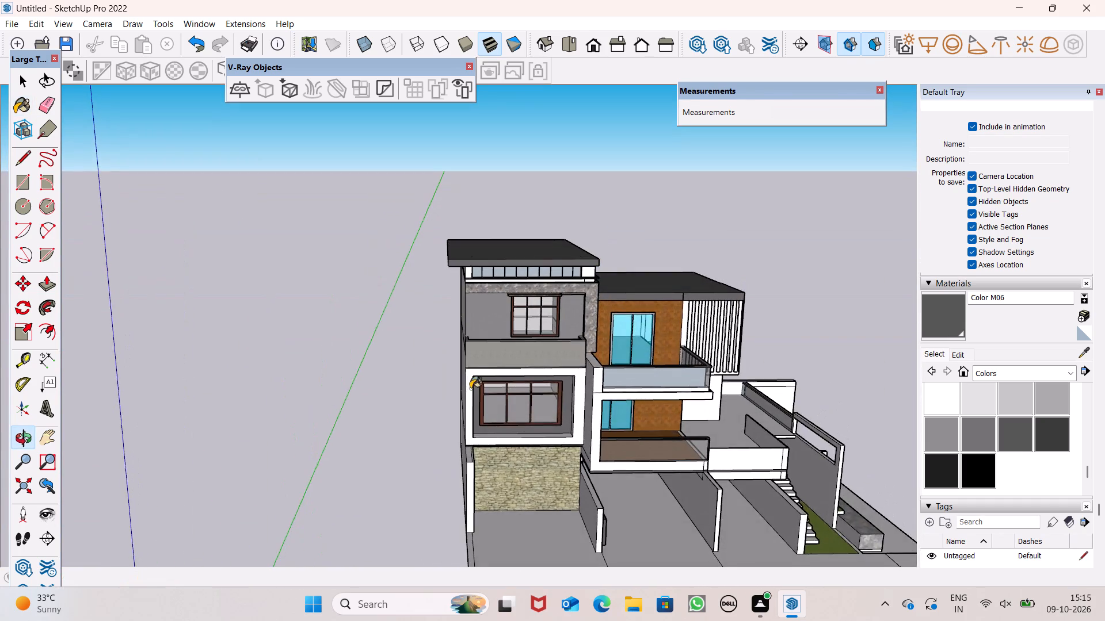
scroll(482, 375, "down", 3)
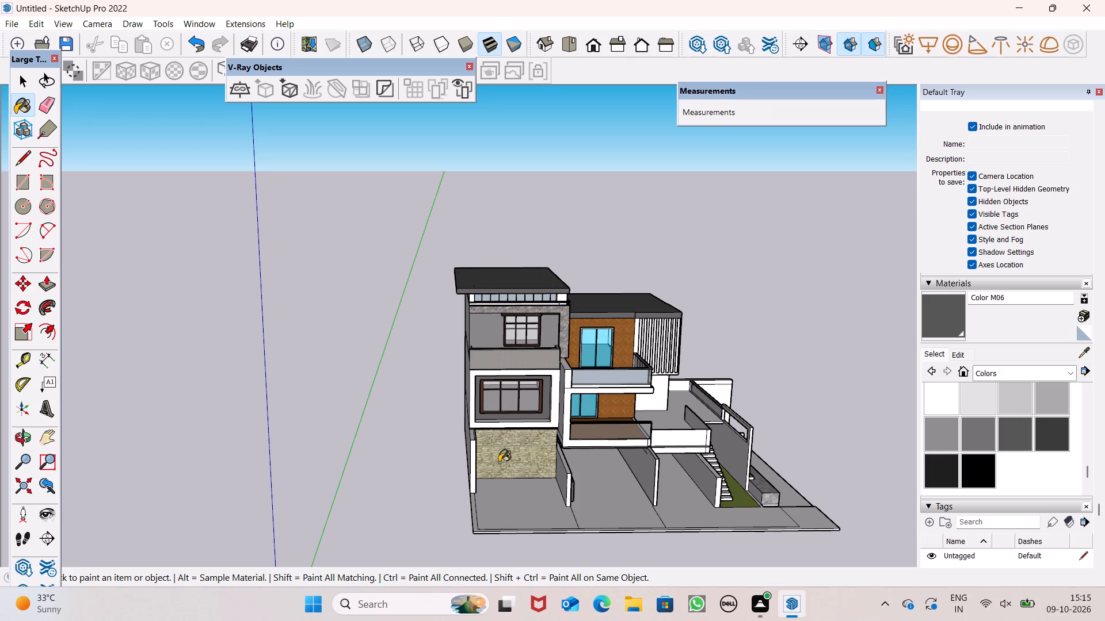
scroll(457, 321, "down", 4)
scroll(449, 304, "up", 1)
scroll(424, 312, "down", 1)
middle_click_drag(548, 375, 454, 409)
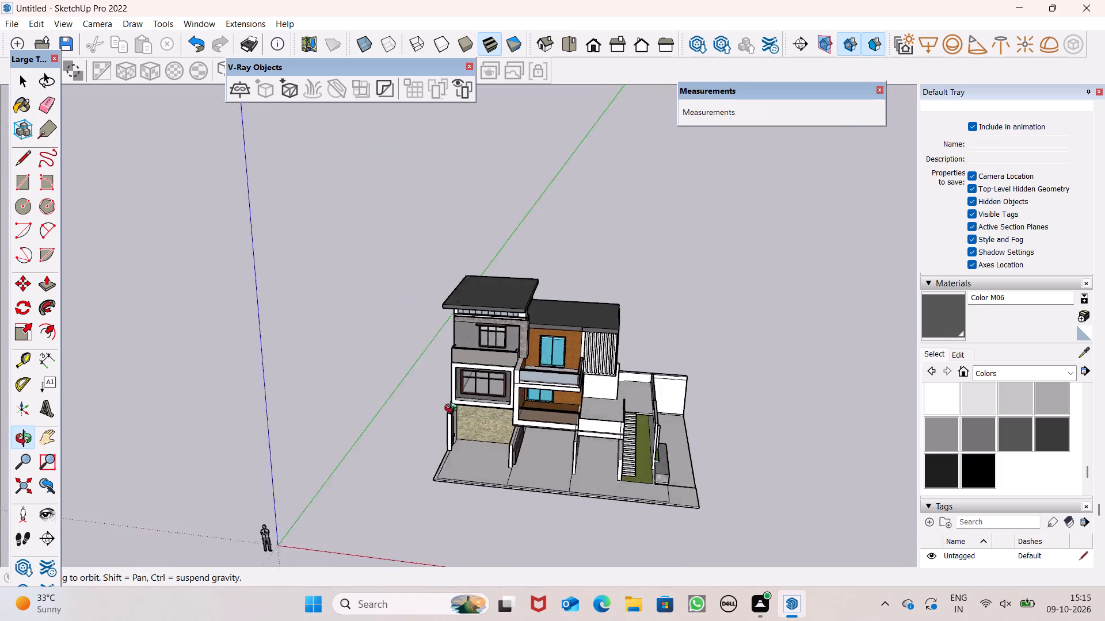
middle_click_drag(454, 409, 318, 382)
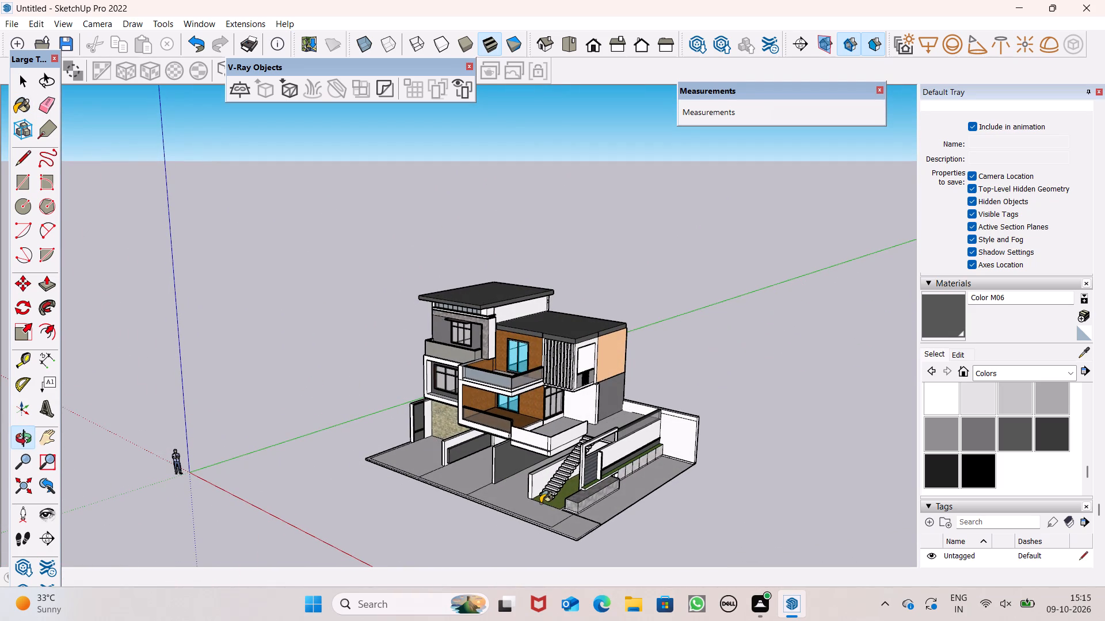
scroll(576, 431, "down", 1)
middle_click_drag(650, 512, 789, 482)
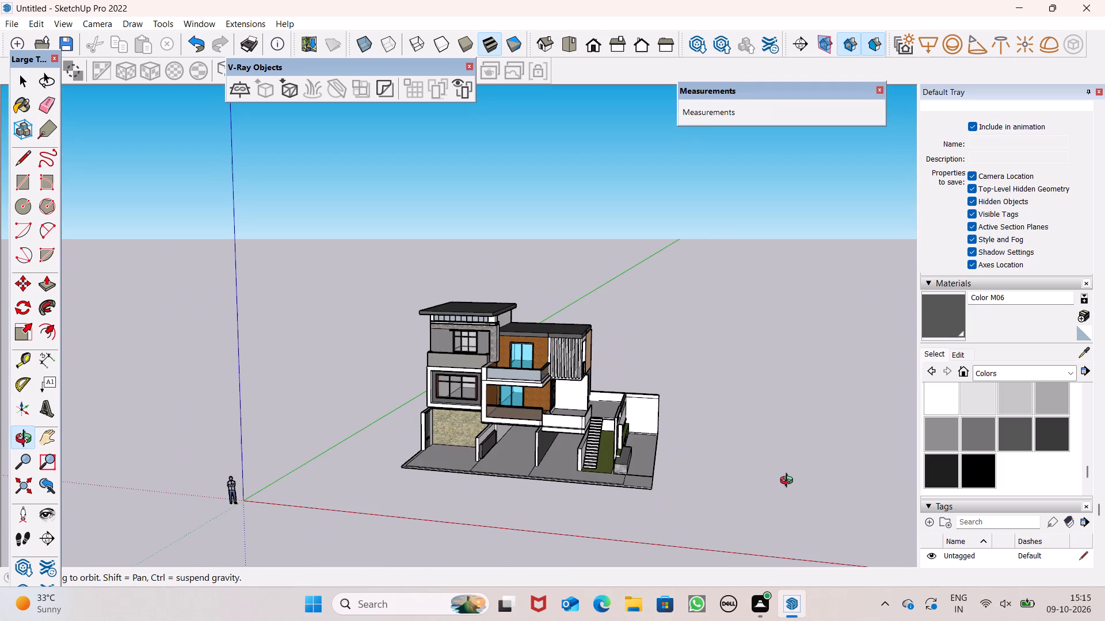
middle_click_drag(789, 482, 813, 485)
scroll(700, 451, "up", 4)
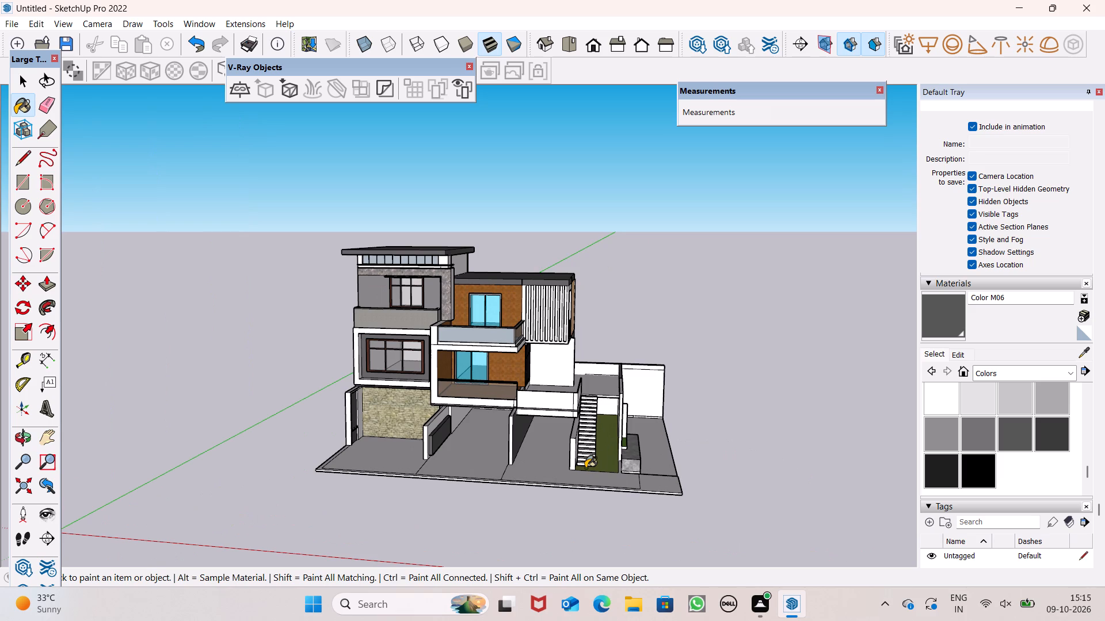
middle_click_drag(536, 510, 269, 540)
scroll(536, 510, "up", 1)
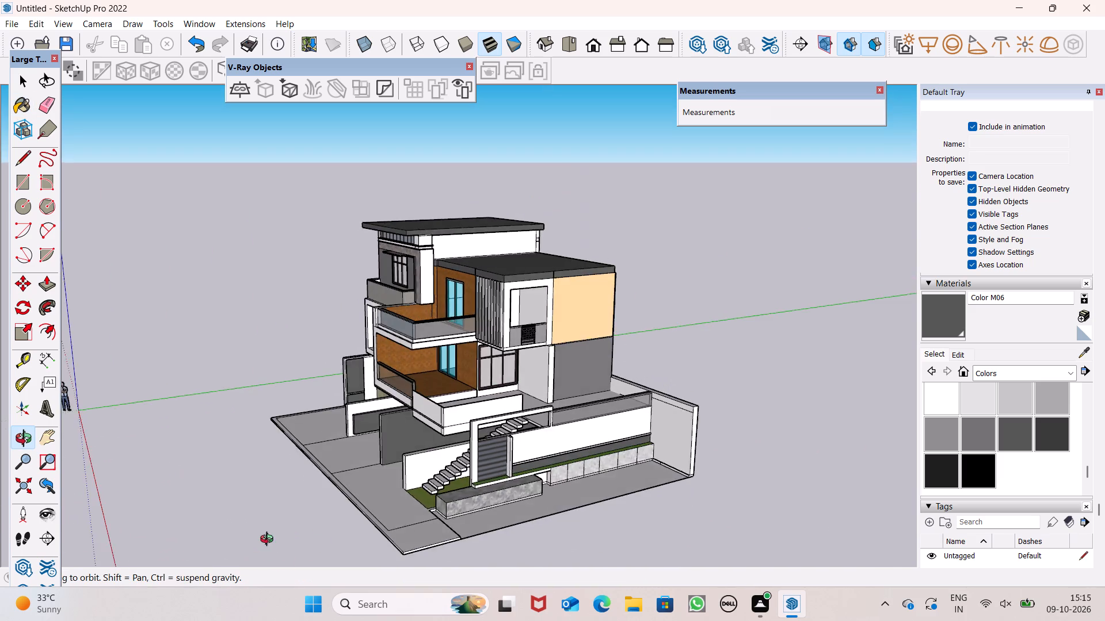
middle_click_drag(269, 540, 477, 548)
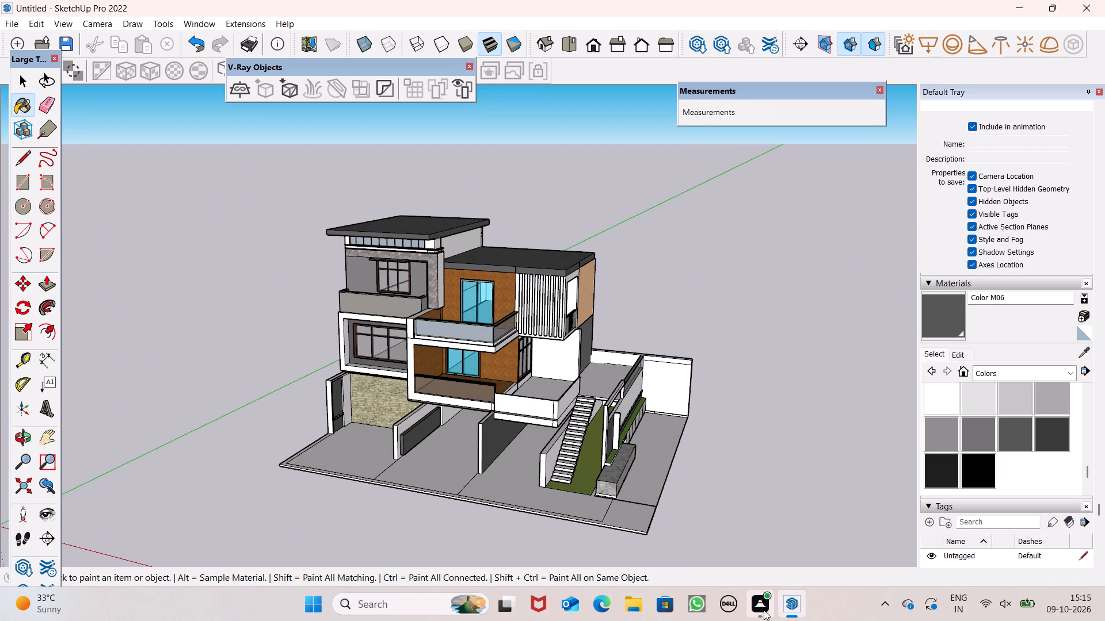
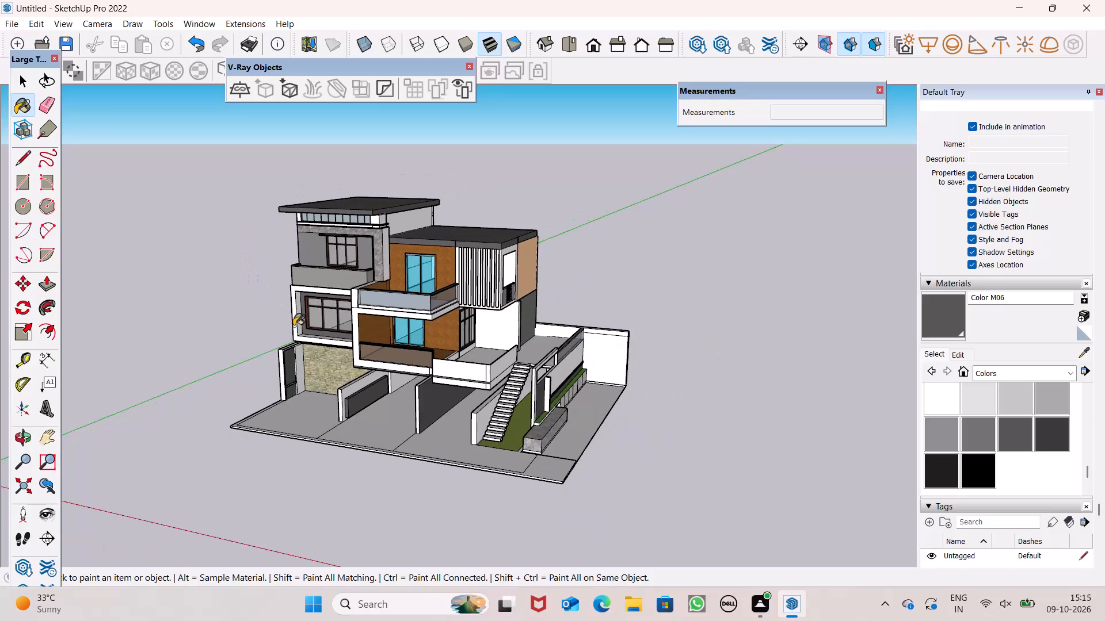
Examine the house model's front facade, driveway and side stair from several angles.
middle_click_drag(111, 345, 15, 354)
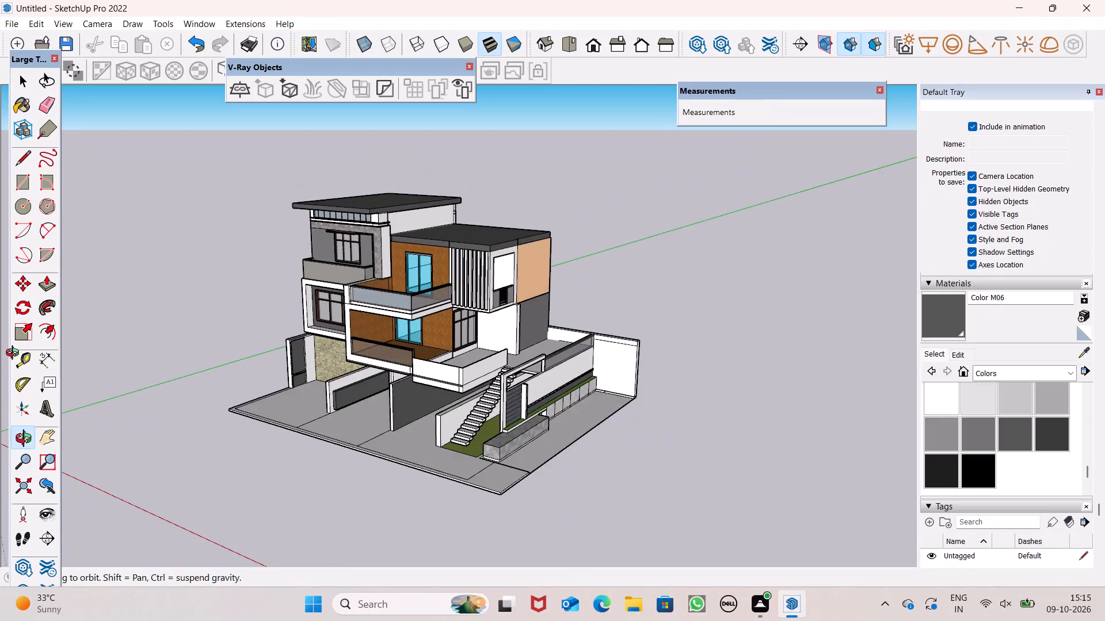
middle_click_drag(15, 354, 196, 358)
scroll(196, 356, "up", 1)
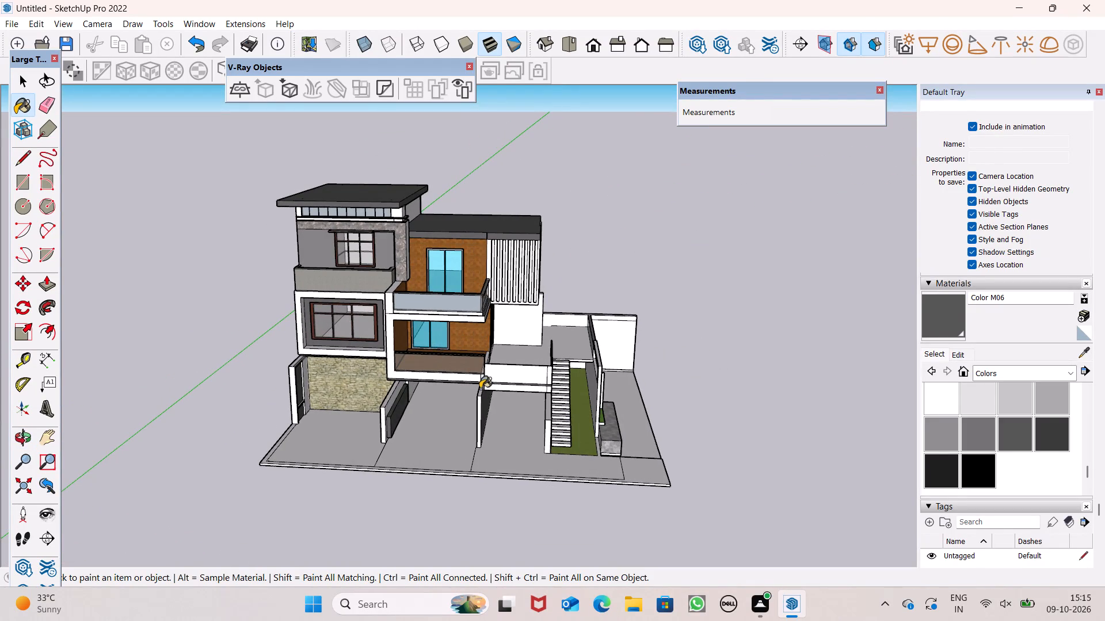
middle_click_drag(409, 356, 464, 420)
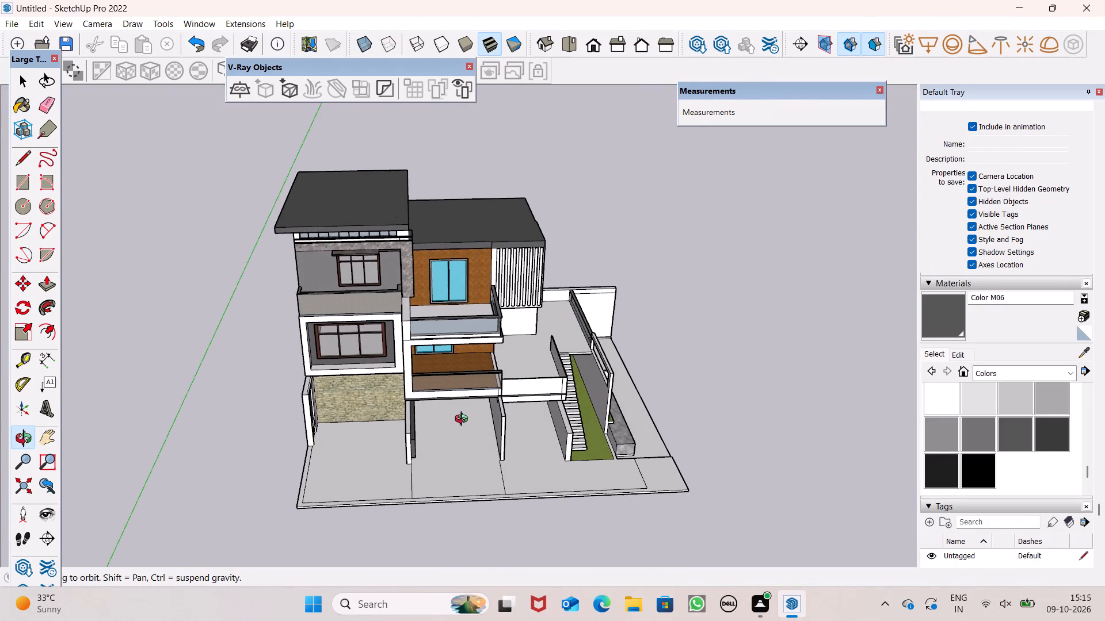
middle_click_drag(464, 420, 358, 357)
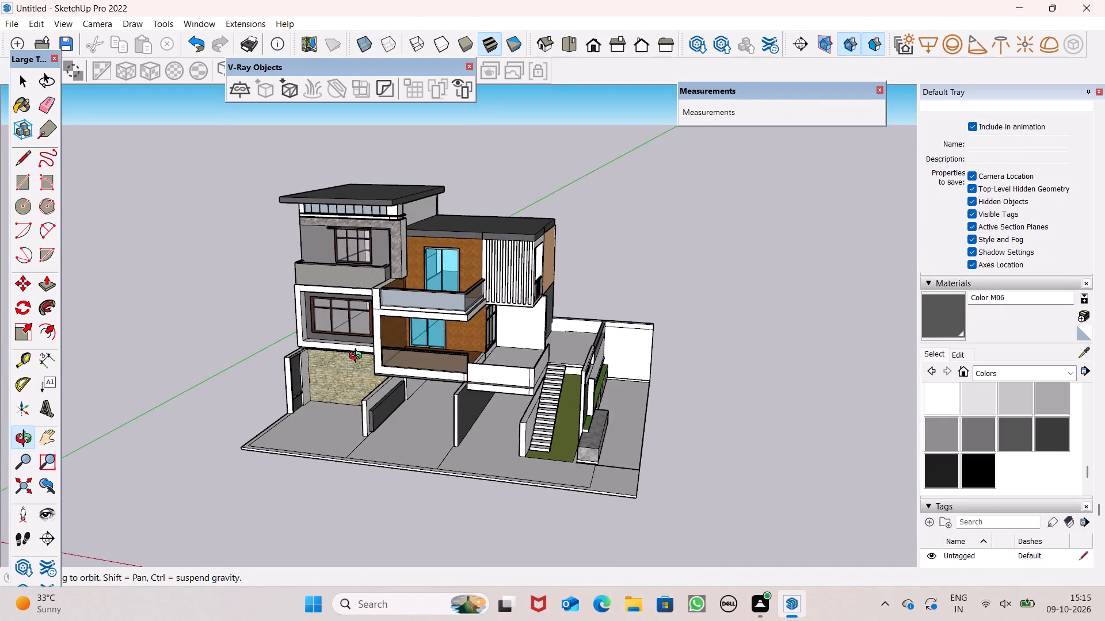
middle_click_drag(358, 357, 471, 455)
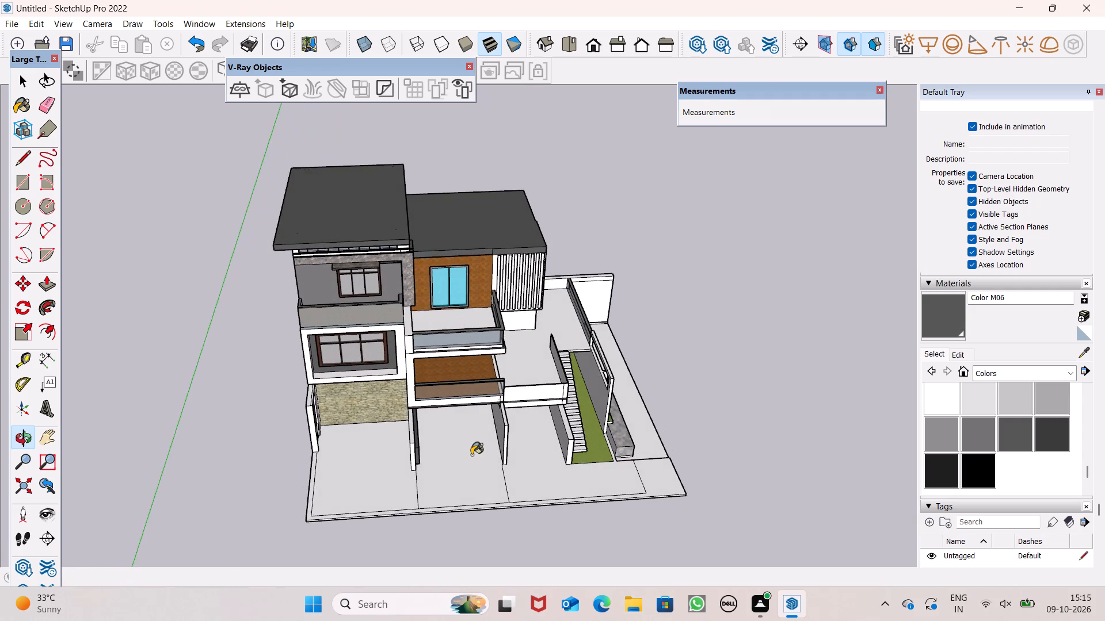
scroll(464, 466, "up", 1)
scroll(474, 424, "down", 3)
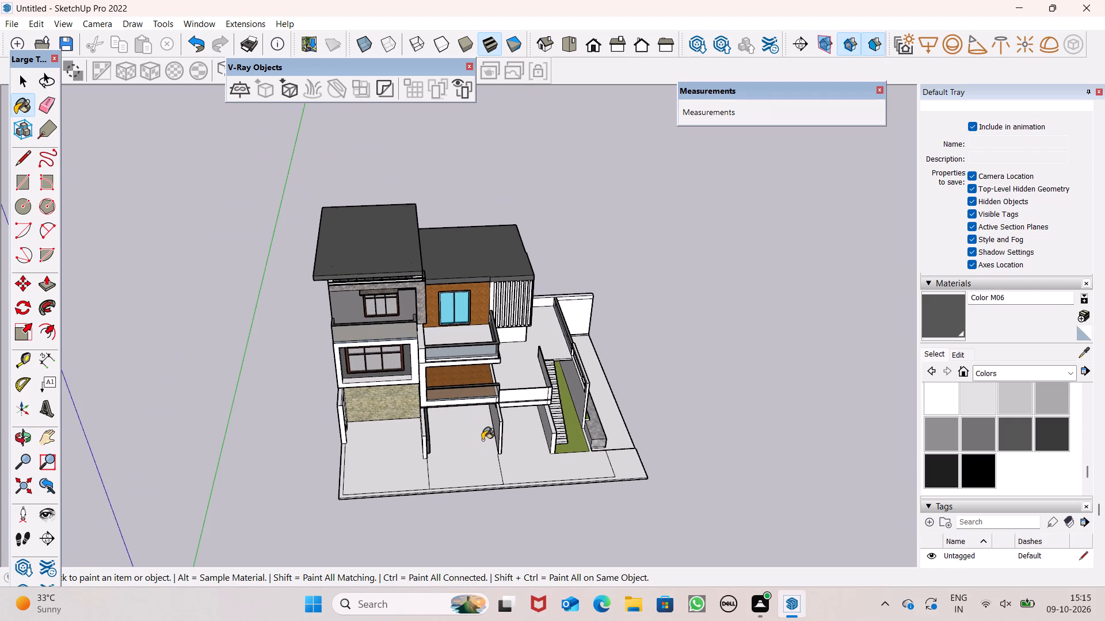
scroll(369, 496, "up", 5)
middle_click_drag(396, 486, 397, 486)
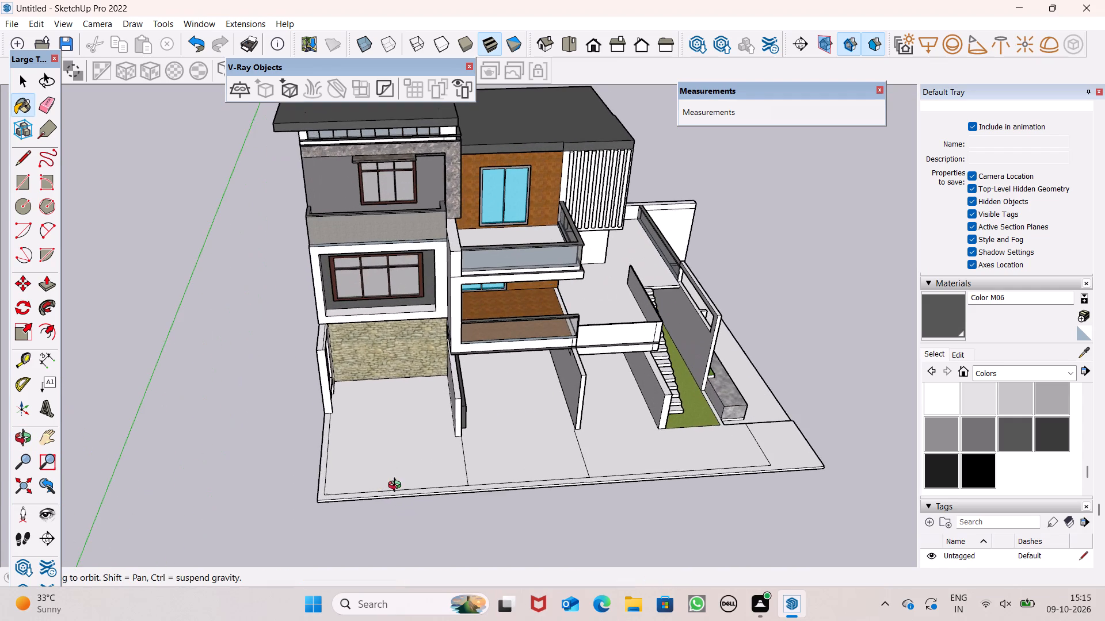
middle_click_drag(397, 486, 365, 455)
scroll(1064, 278, "up", 7)
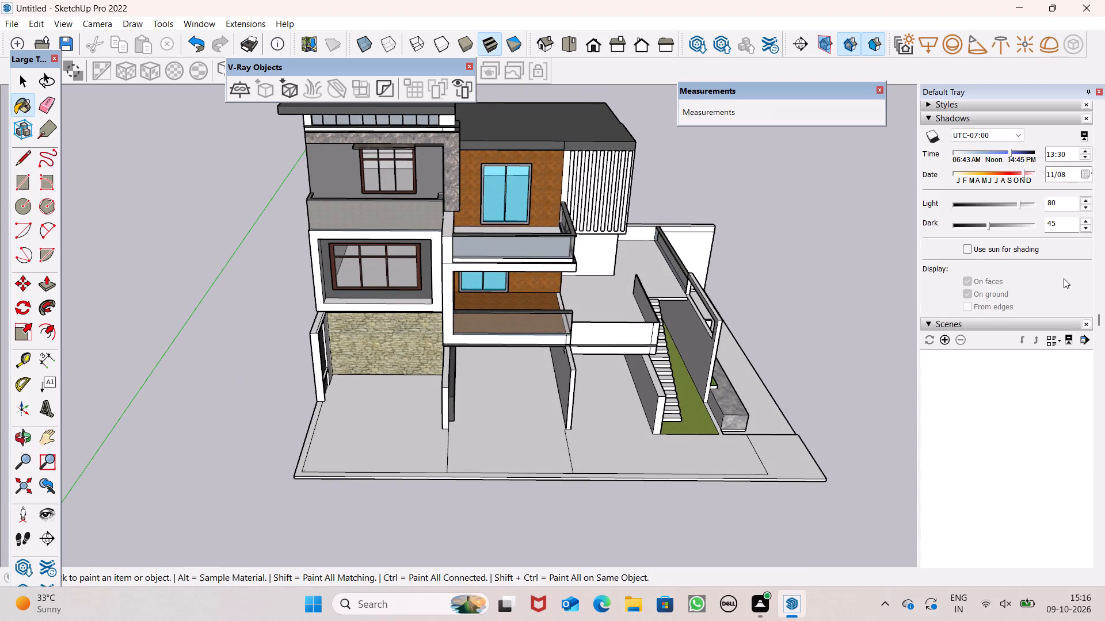
scroll(988, 315, "down", 2)
scroll(952, 367, "down", 2)
middle_click_drag(853, 424, 815, 348)
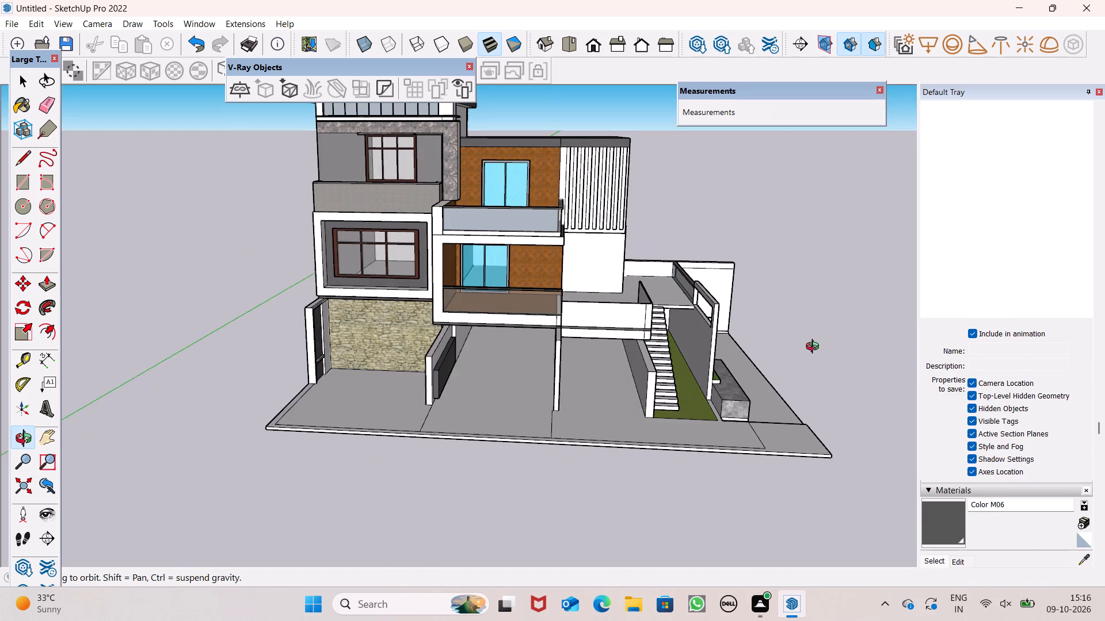
middle_click_drag(815, 348, 843, 328)
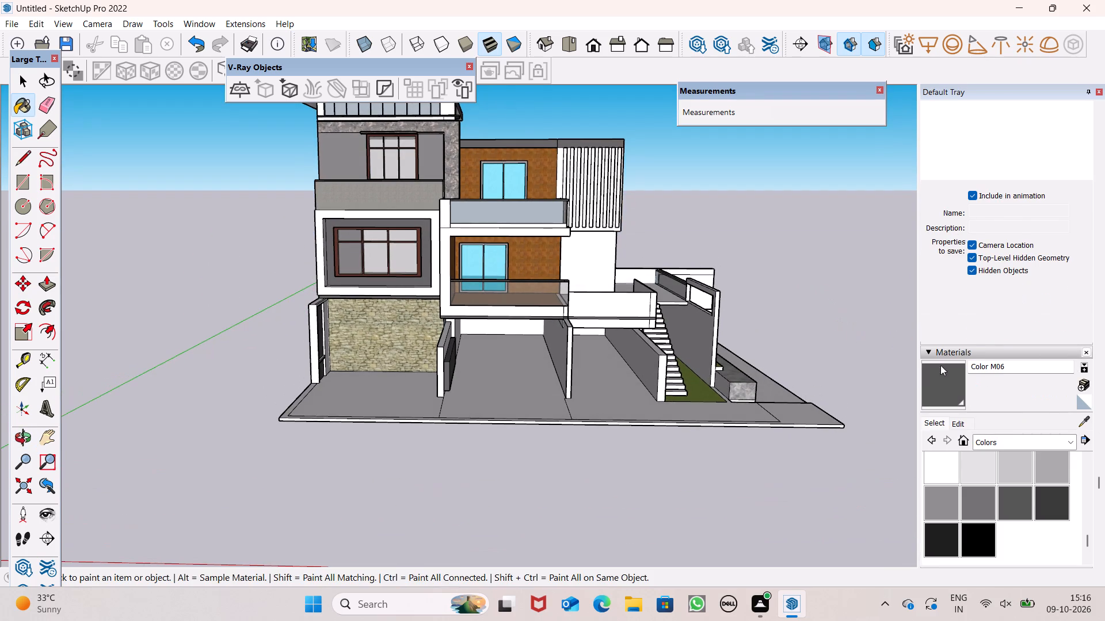
Search the 3D Warehouse components for CAR.
scroll(1014, 285, "up", 4)
scroll(1014, 285, "down", 1)
scroll(1014, 285, "up", 12)
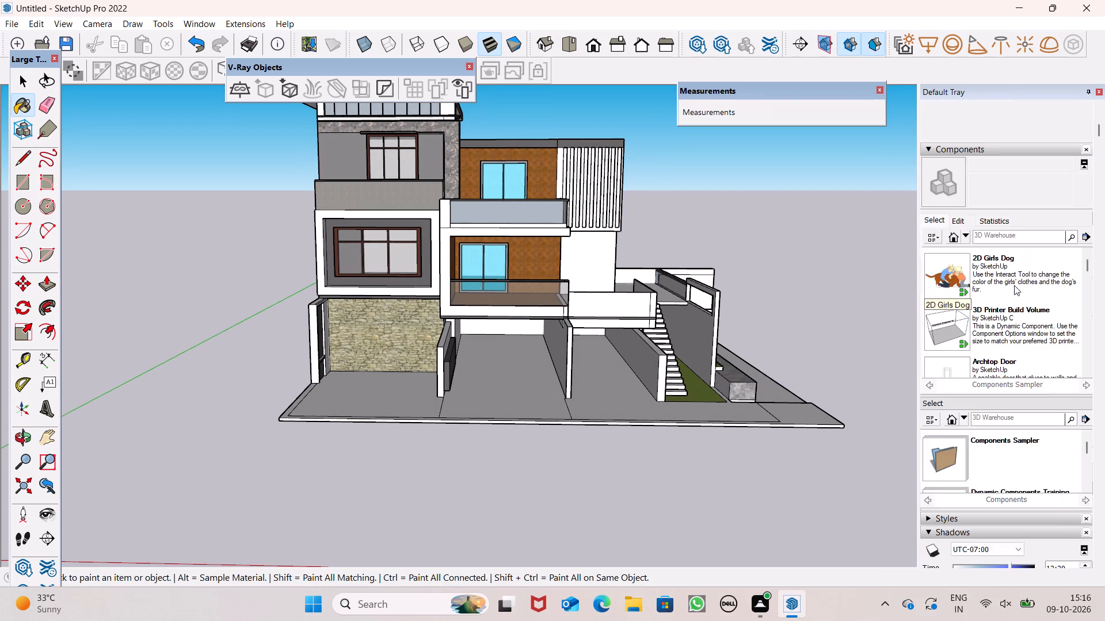
scroll(1014, 285, "up", 2)
left_click(1016, 337)
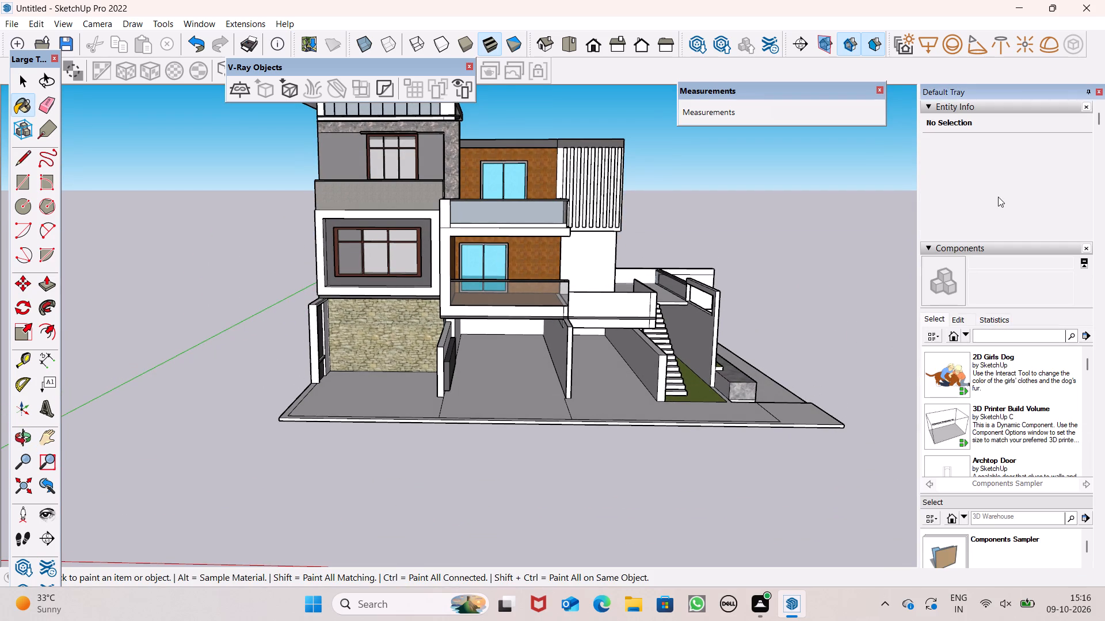
type("CAR")
key("Return")
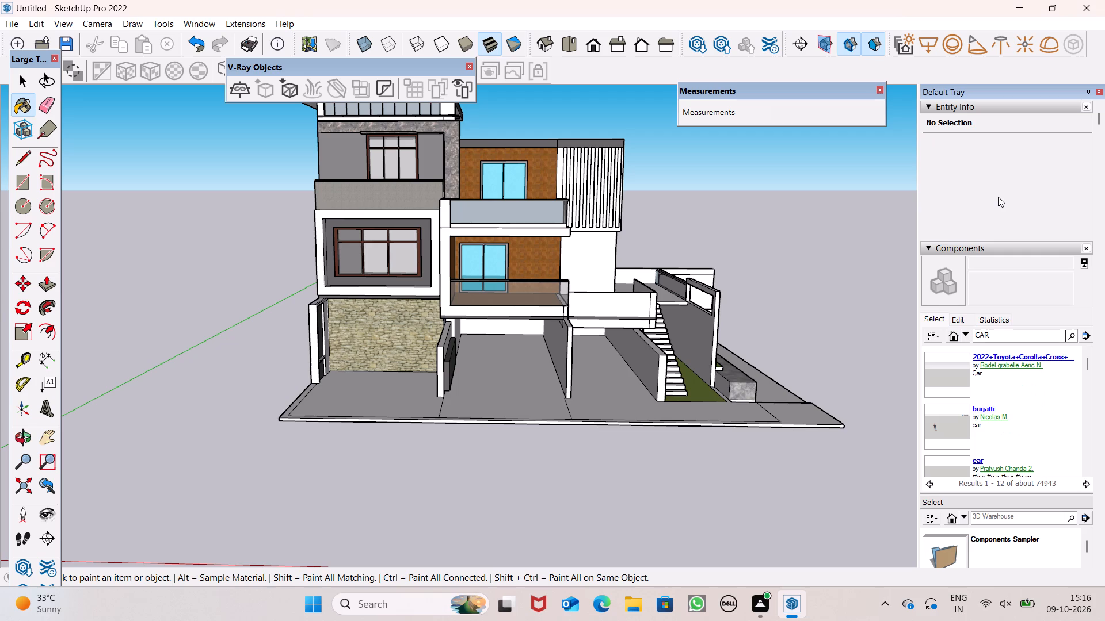
Load the Cars model by Hermes, with three cars, from the component search results.
scroll(807, 434, "down", 1)
scroll(978, 424, "down", 1)
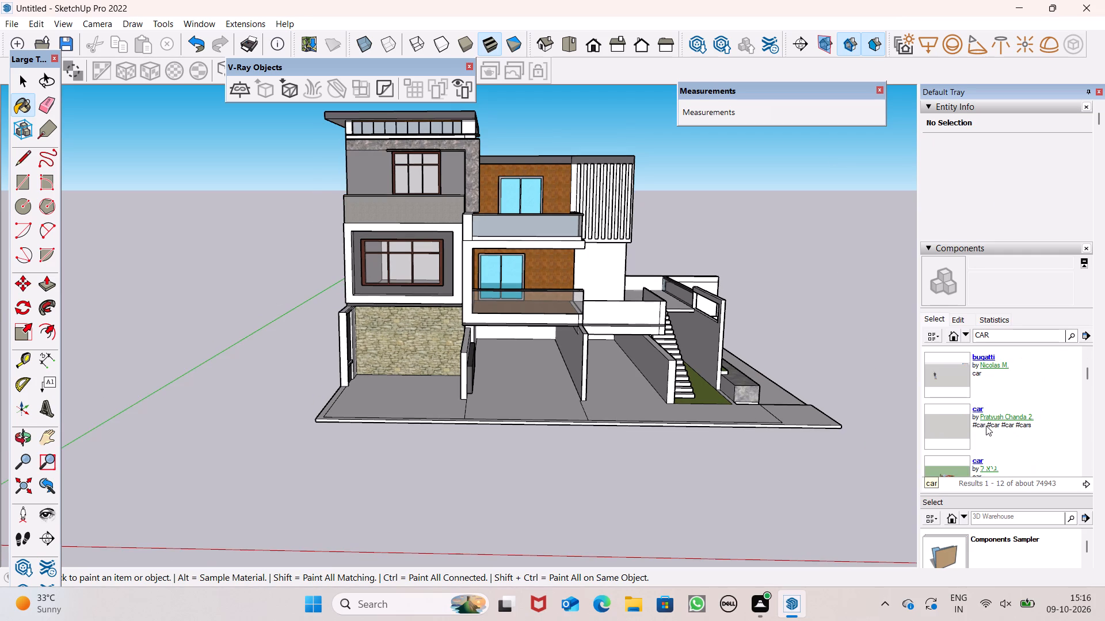
scroll(986, 425, "down", 2)
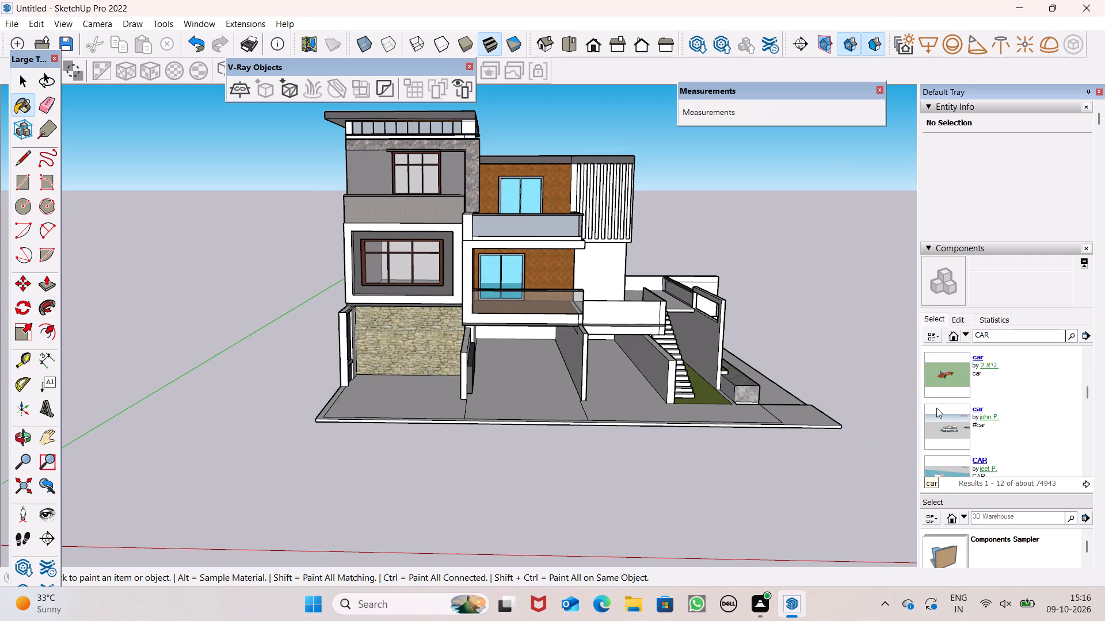
scroll(936, 408, "down", 4)
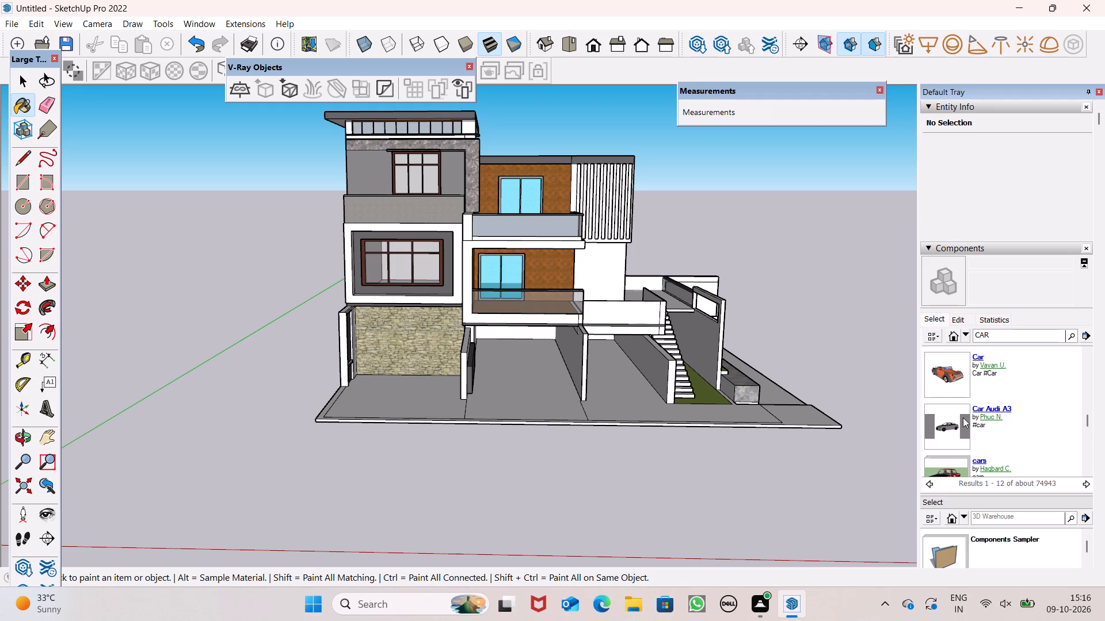
scroll(961, 413, "down", 1)
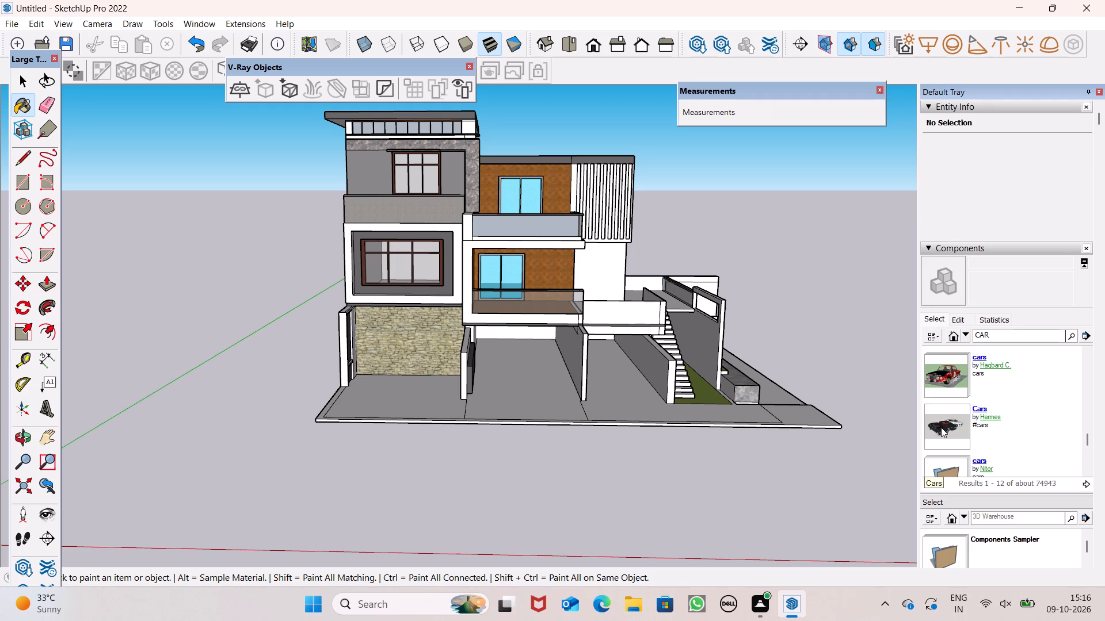
left_click(942, 427)
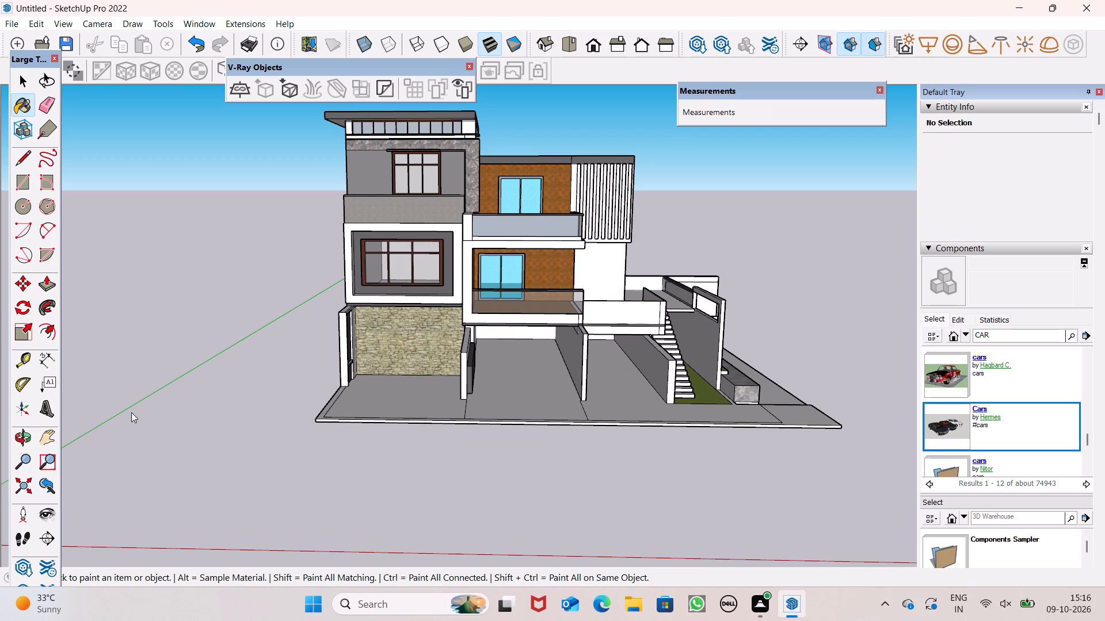
scroll(569, 398, "down", 6)
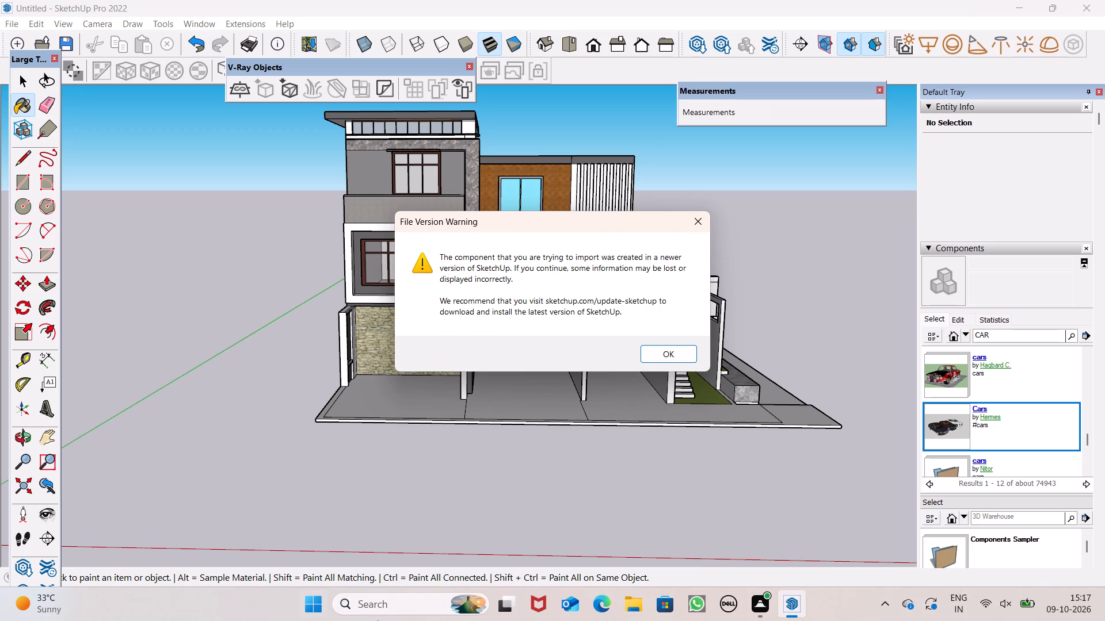
left_click(672, 356)
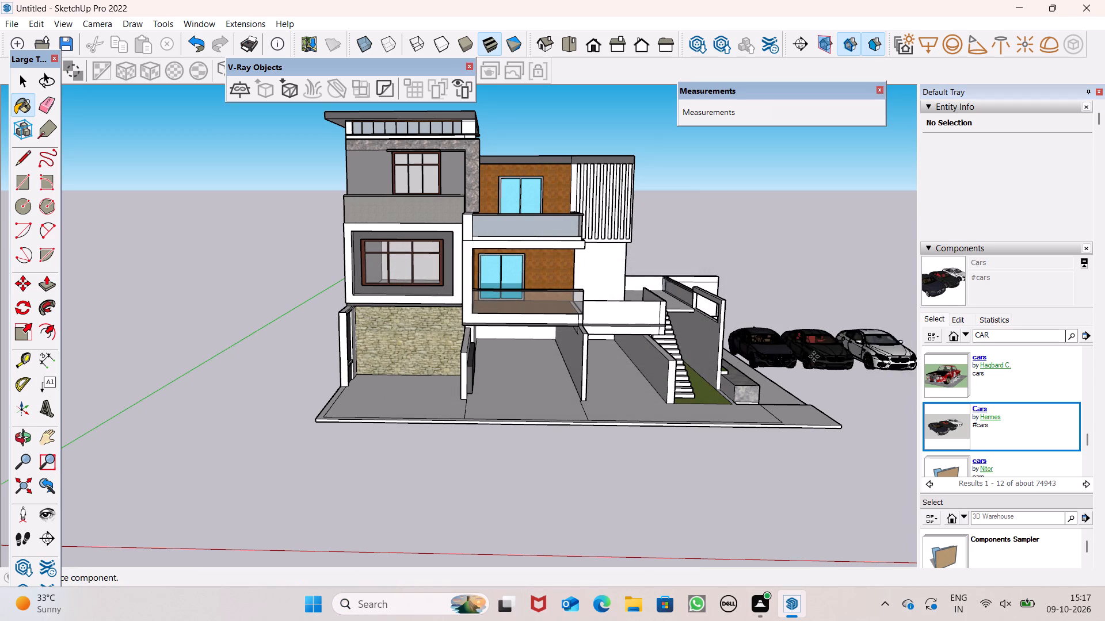
Place the three-car component on the ground in front of the house, just beyond the stair-side corner of the plot.
scroll(702, 323, "down", 5)
scroll(432, 473, "up", 1)
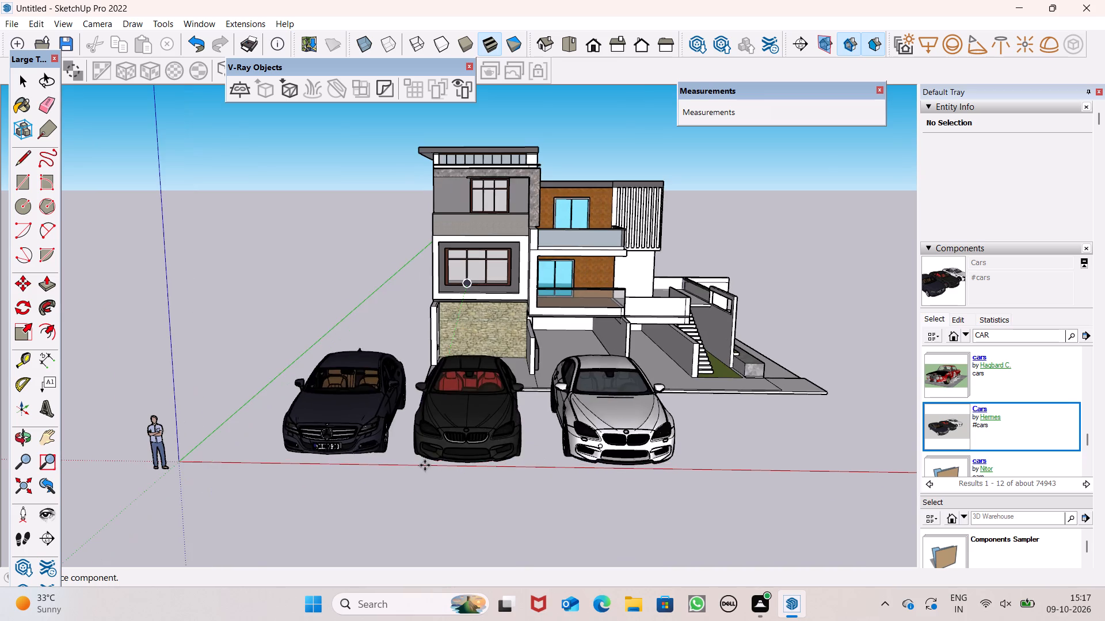
scroll(424, 450, "down", 4)
scroll(481, 460, "up", 1)
scroll(481, 460, "down", 1)
scroll(481, 460, "up", 10)
scroll(482, 460, "down", 1)
scroll(482, 460, "up", 3)
scroll(402, 433, "down", 6)
scroll(347, 419, "up", 1)
scroll(347, 419, "down", 3)
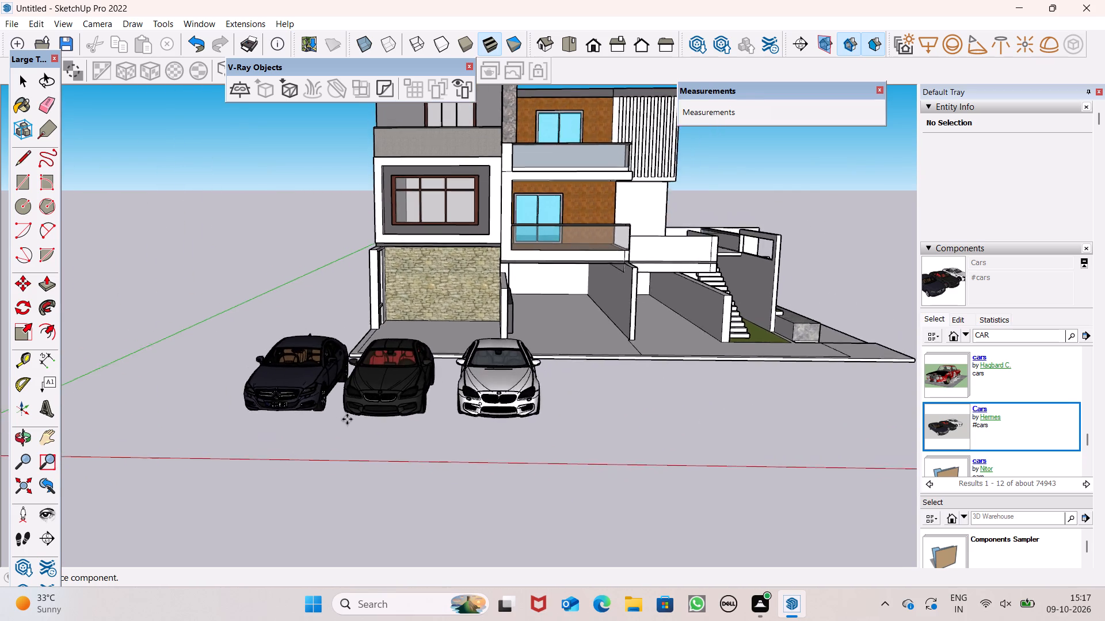
scroll(347, 419, "down", 5)
scroll(484, 471, "down", 8)
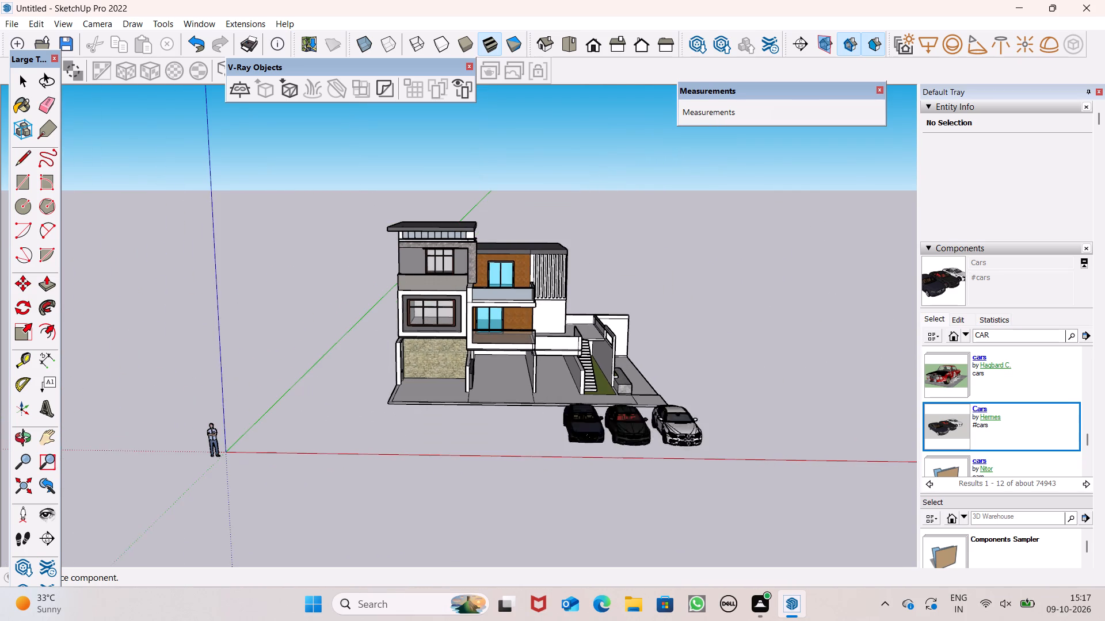
scroll(743, 439, "up", 7)
middle_click_drag(715, 443, 464, 498)
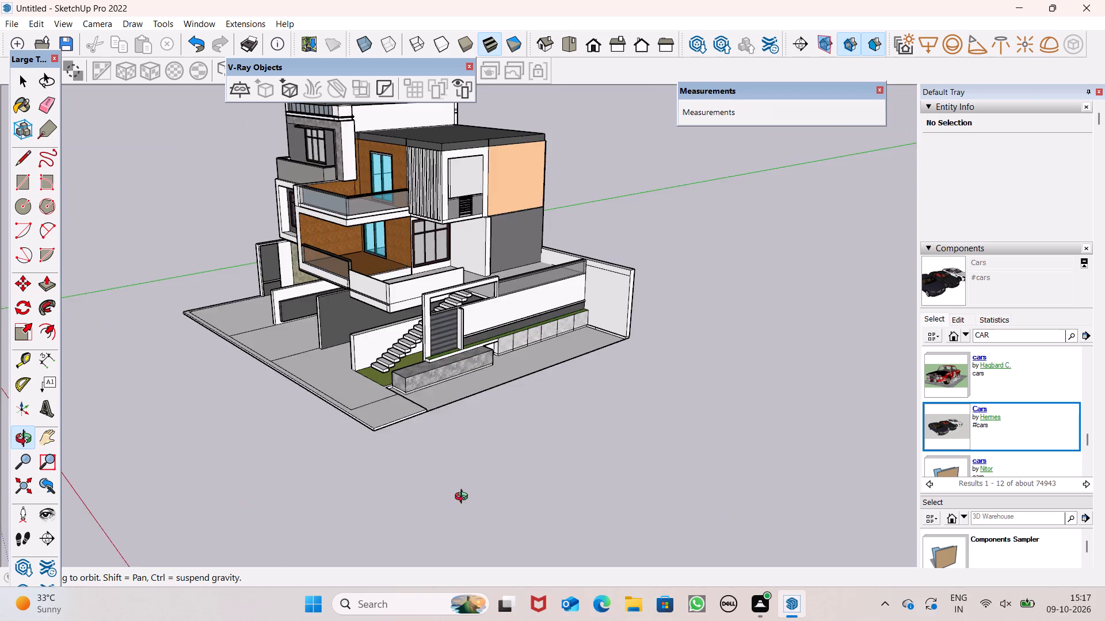
middle_click_drag(464, 498, 638, 477)
scroll(515, 404, "down", 5)
middle_click_drag(595, 446, 639, 456)
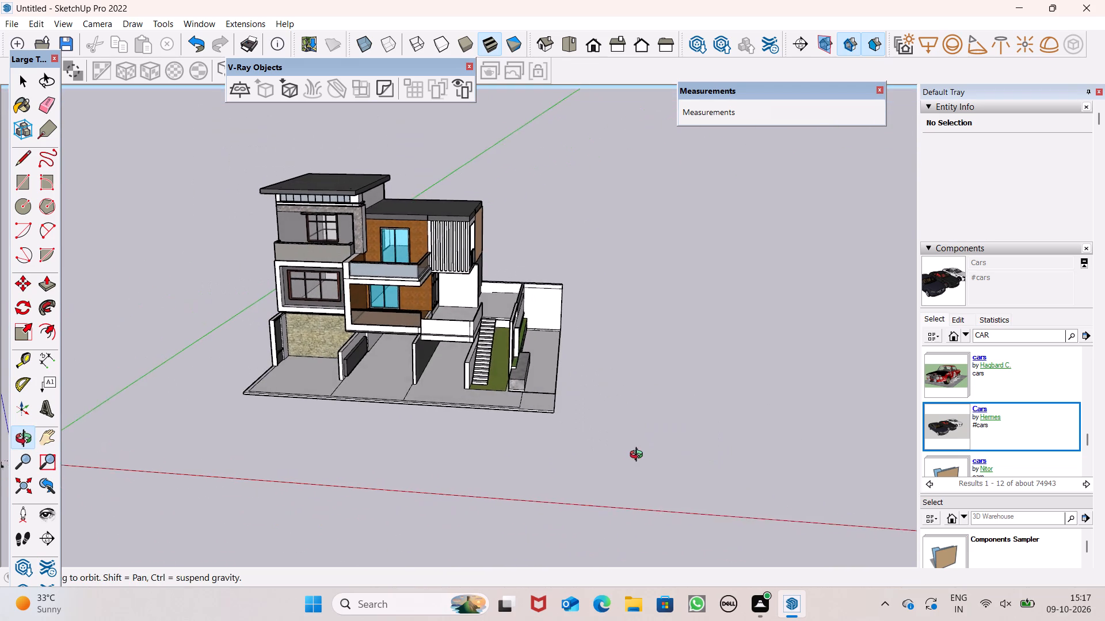
middle_click_drag(639, 456, 641, 451)
left_click(635, 443)
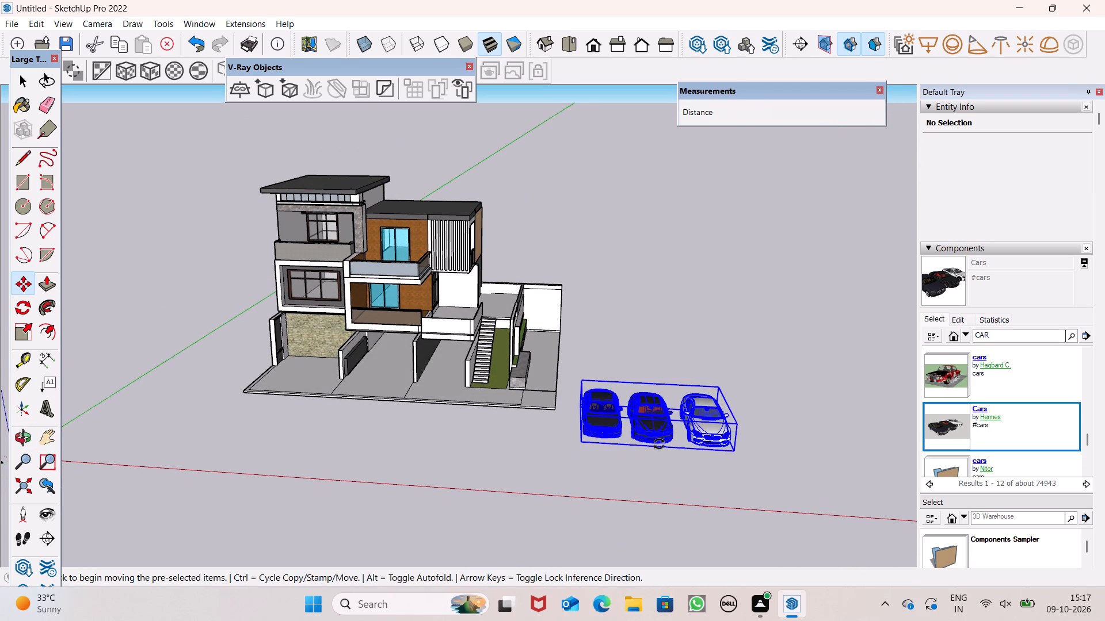
Explode the placed Cars component into separate car components.
scroll(708, 444, "up", 5)
scroll(709, 444, "down", 1)
scroll(709, 444, "up", 1)
right_click(709, 443)
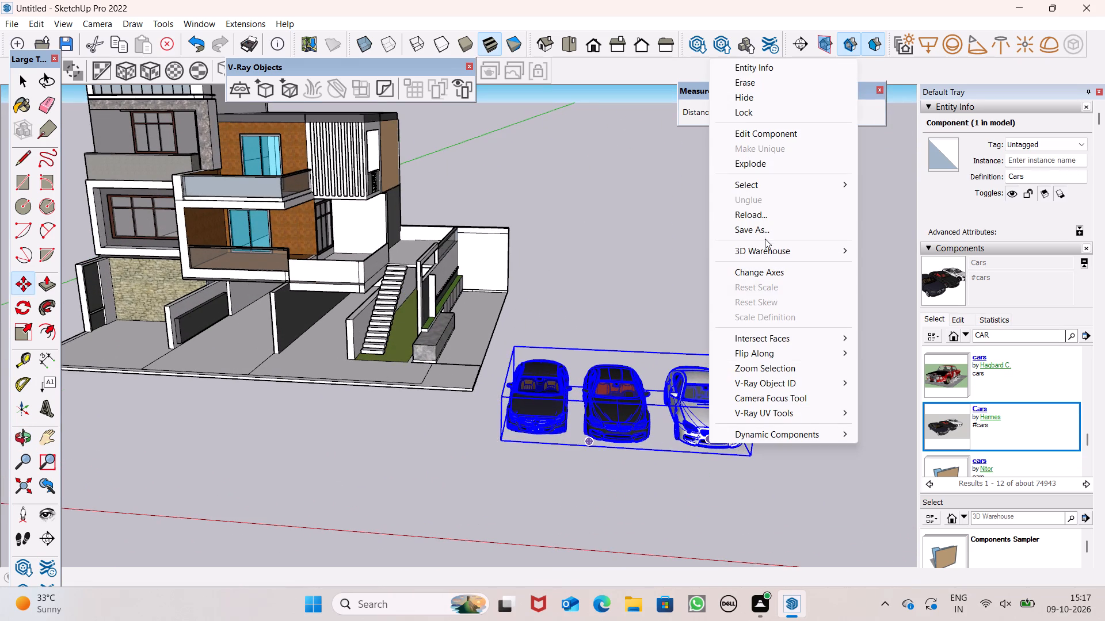
left_click(767, 167)
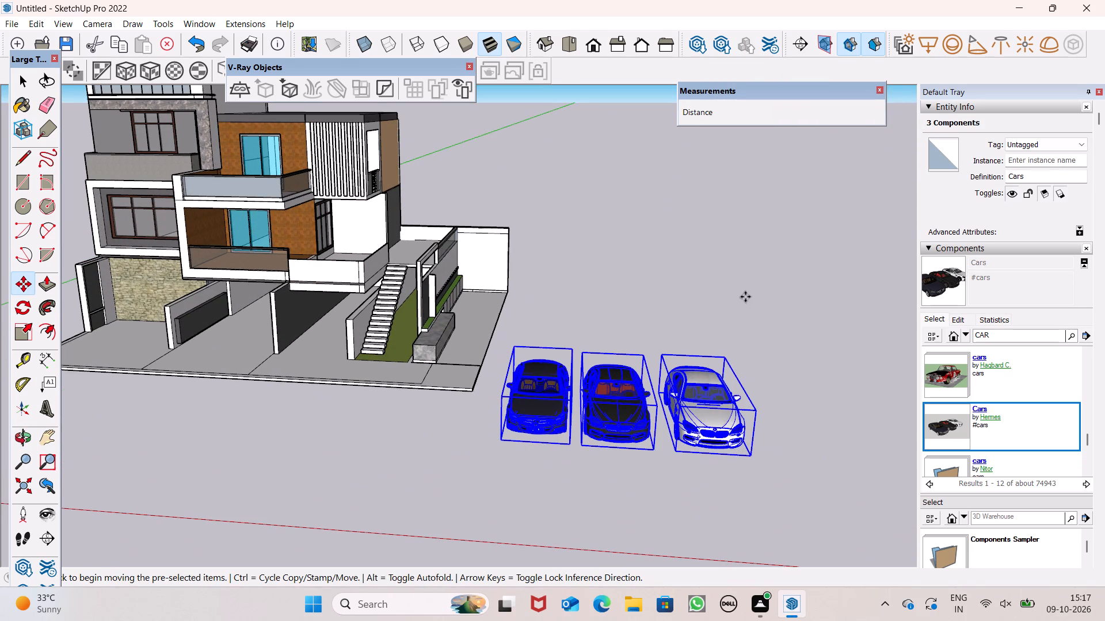
Move the three cars together about 17' farther forward, away from the house, and clear the selection.
left_click(746, 297)
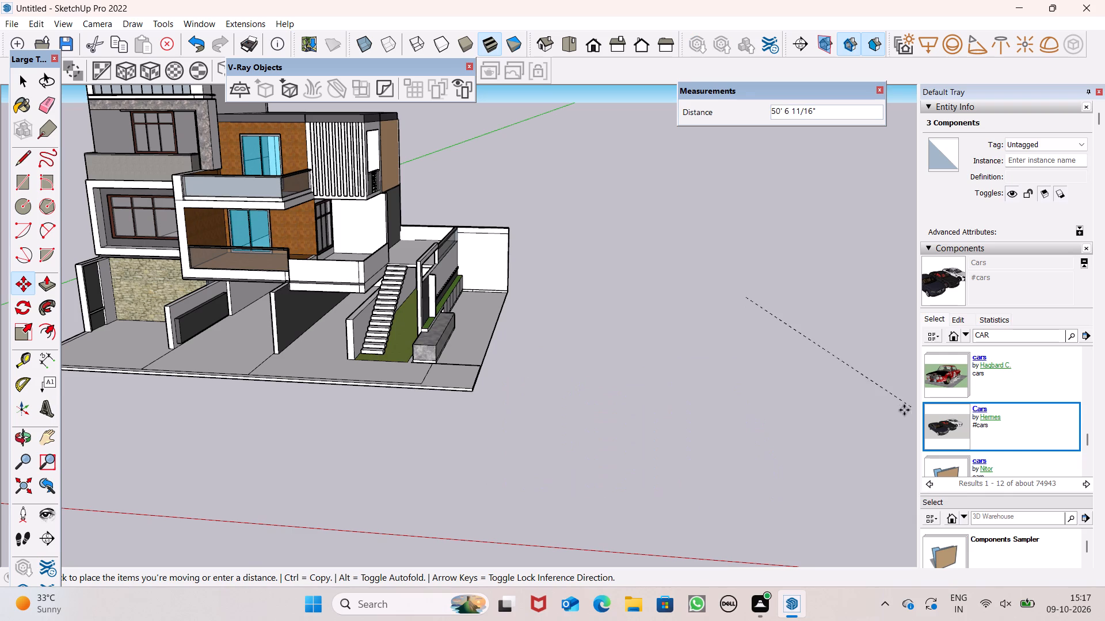
left_click(769, 324)
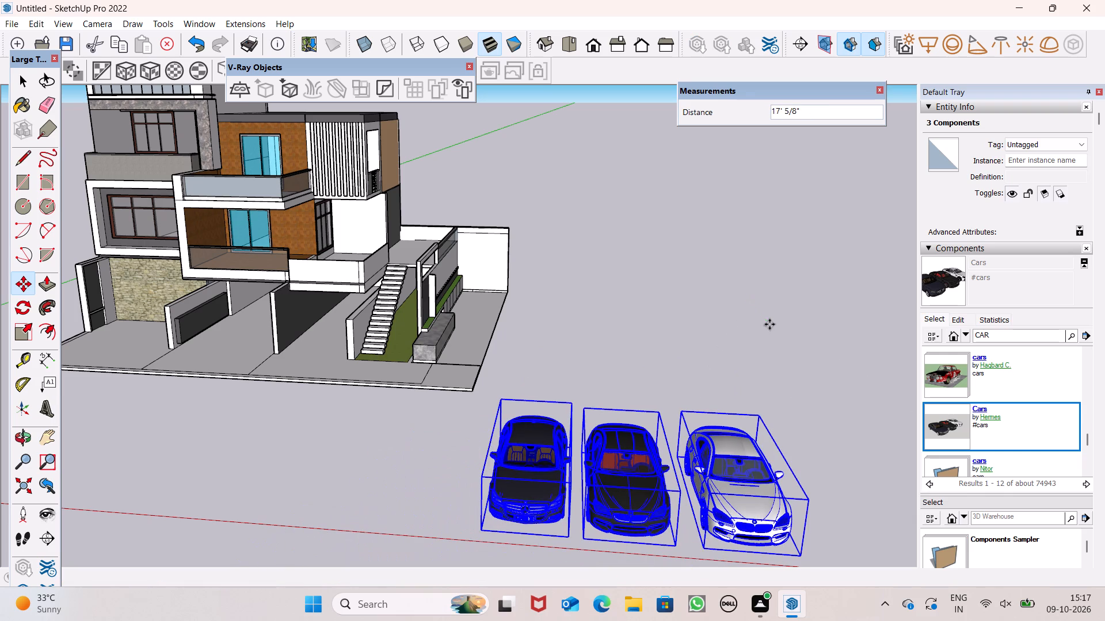
key("space")
key("space")
left_click(772, 325)
Move the dark Mercedes by its bottom front corner into the middle parking bay, between the two partition walls.
scroll(785, 404, "down", 5)
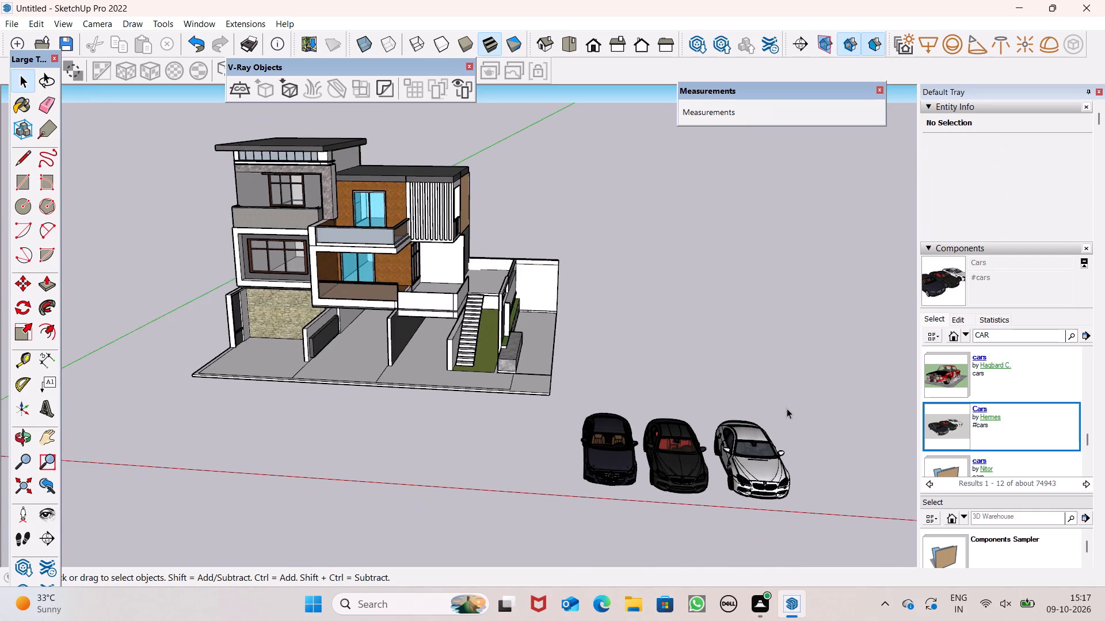
scroll(787, 408, "down", 4)
scroll(665, 482, "up", 9)
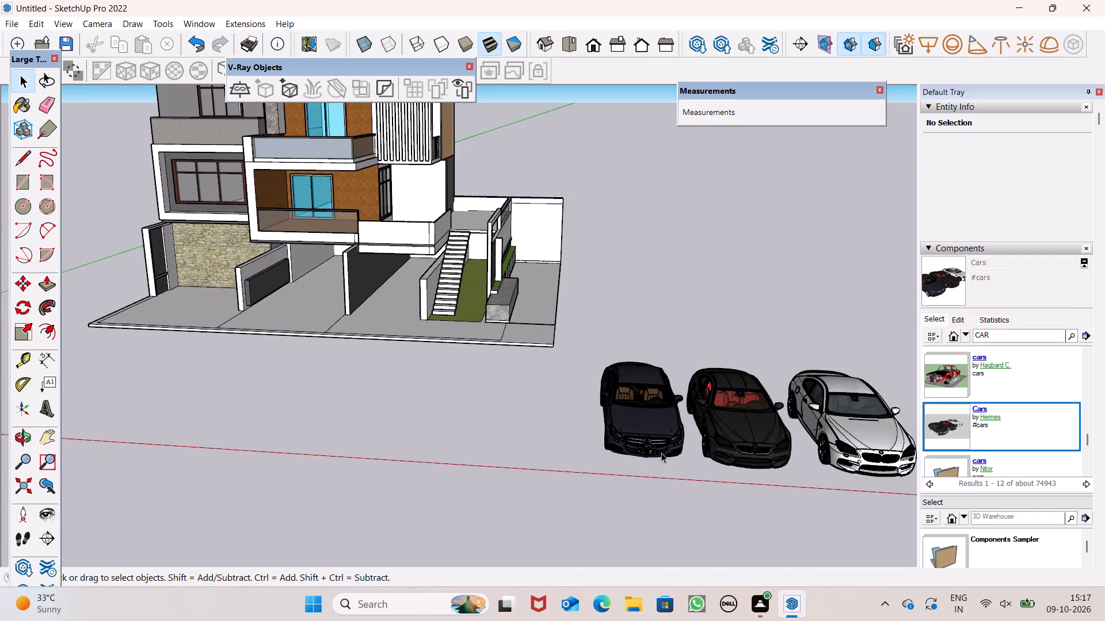
scroll(654, 455, "up", 5)
left_click(652, 451)
key("m")
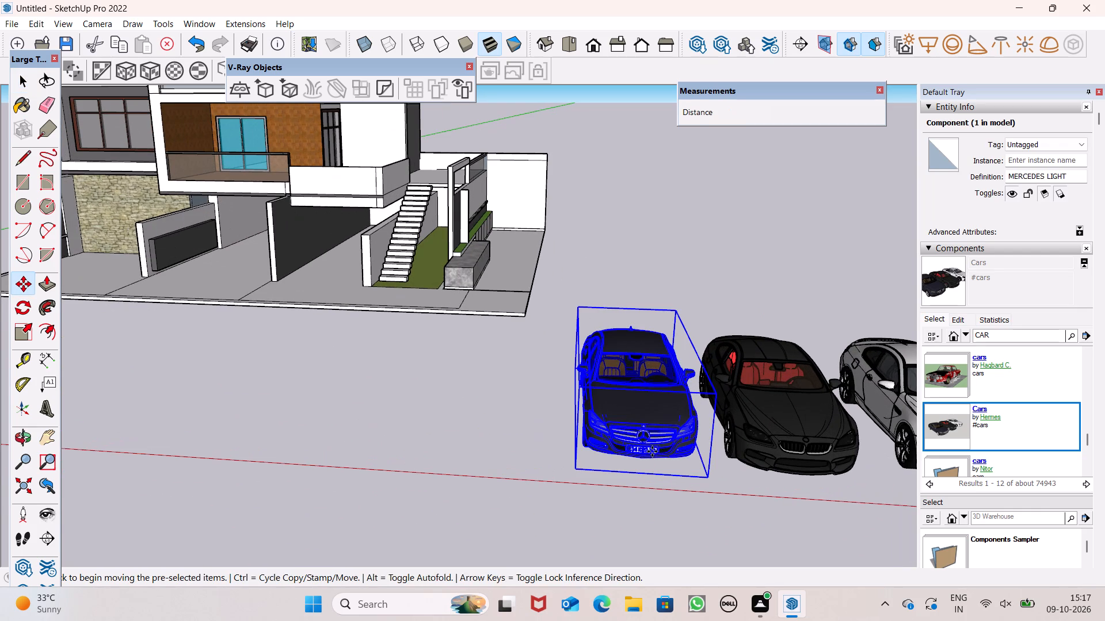
key("Return")
left_click_drag(706, 476, 707, 474)
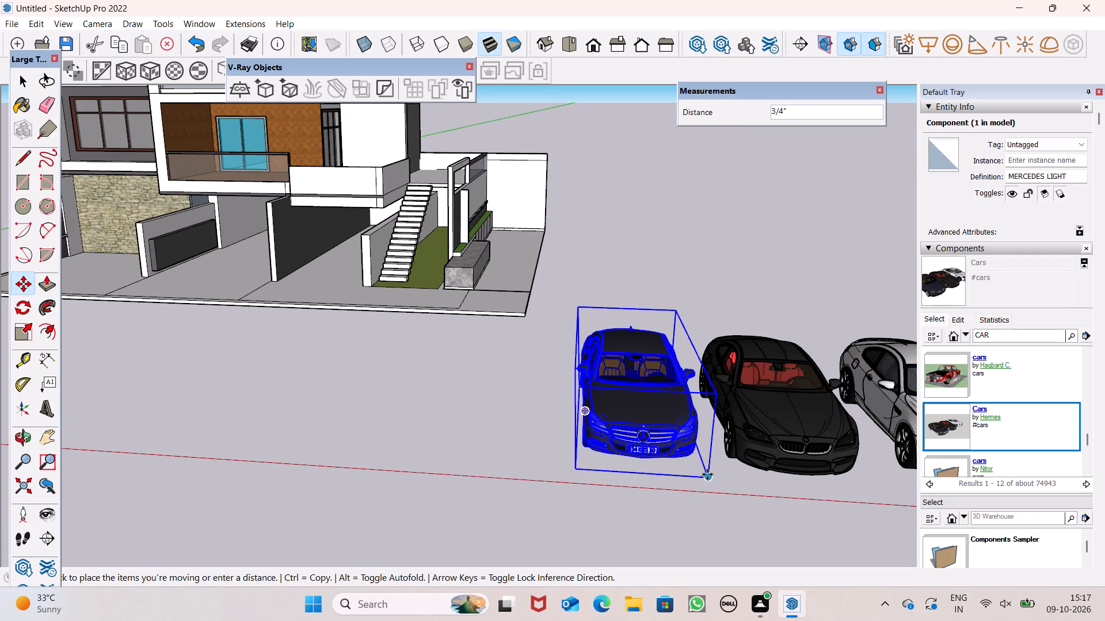
left_click_drag(707, 474, 230, 272)
scroll(231, 271, "up", 7)
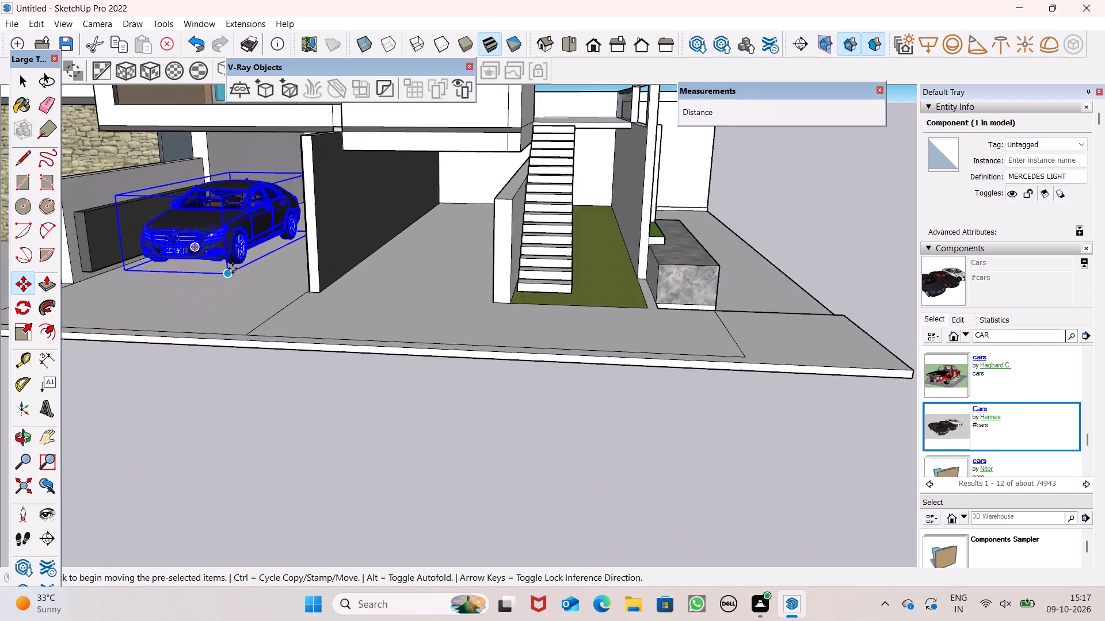
Move the dark Mercedes about 7'7" deeper into the middle parking bay and clear the selection.
scroll(233, 269, "down", 1)
scroll(254, 260, "up", 1)
middle_click_drag(254, 260, 341, 293)
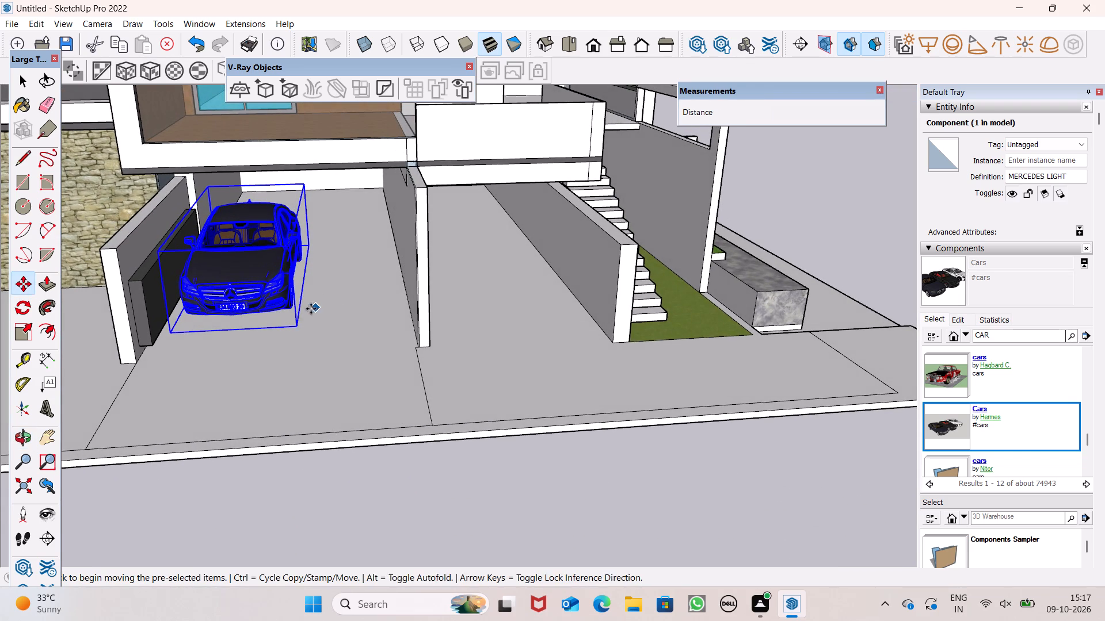
left_click_drag(297, 324, 314, 282)
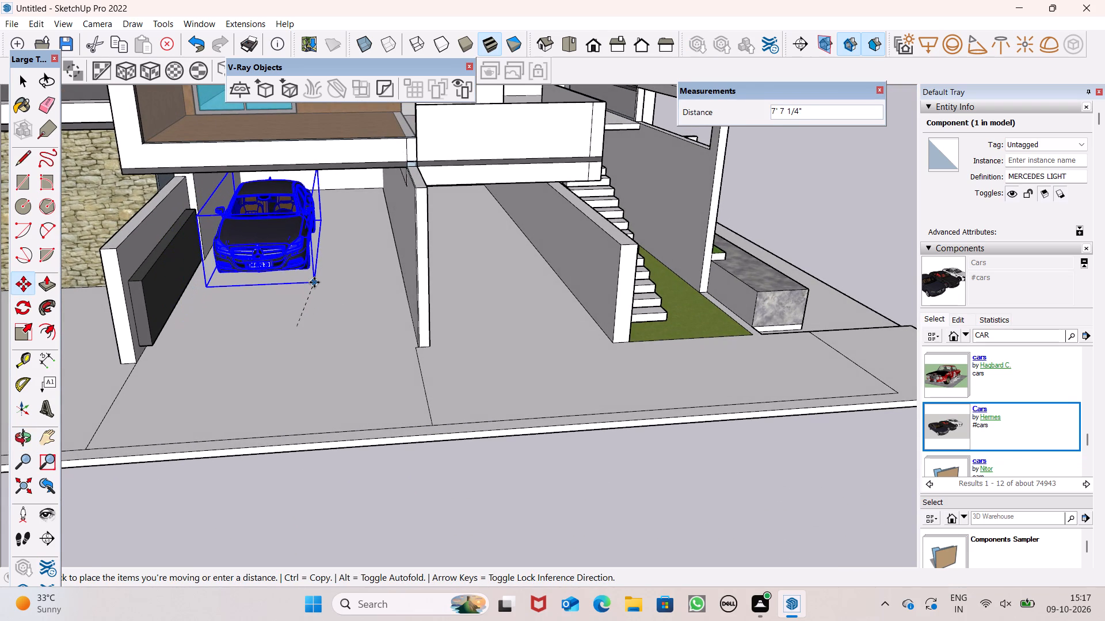
left_click_drag(314, 282, 310, 284)
key("space")
left_click(389, 537)
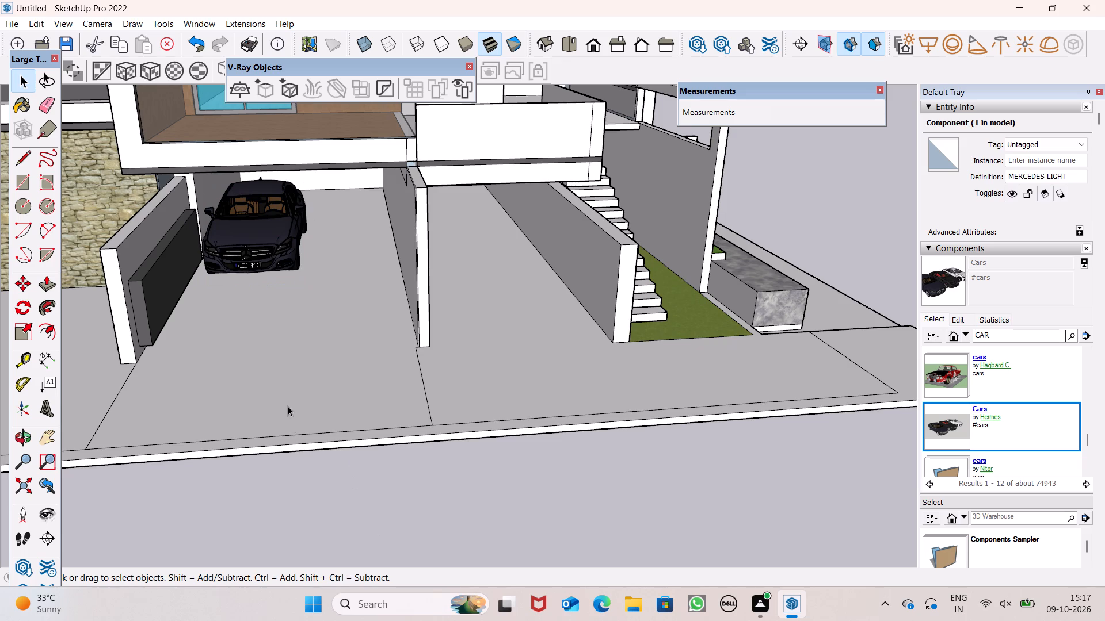
Move the white BMW by its bottom front corner from outside the plot into the parking bay beside the stairs.
scroll(291, 393, "down", 13)
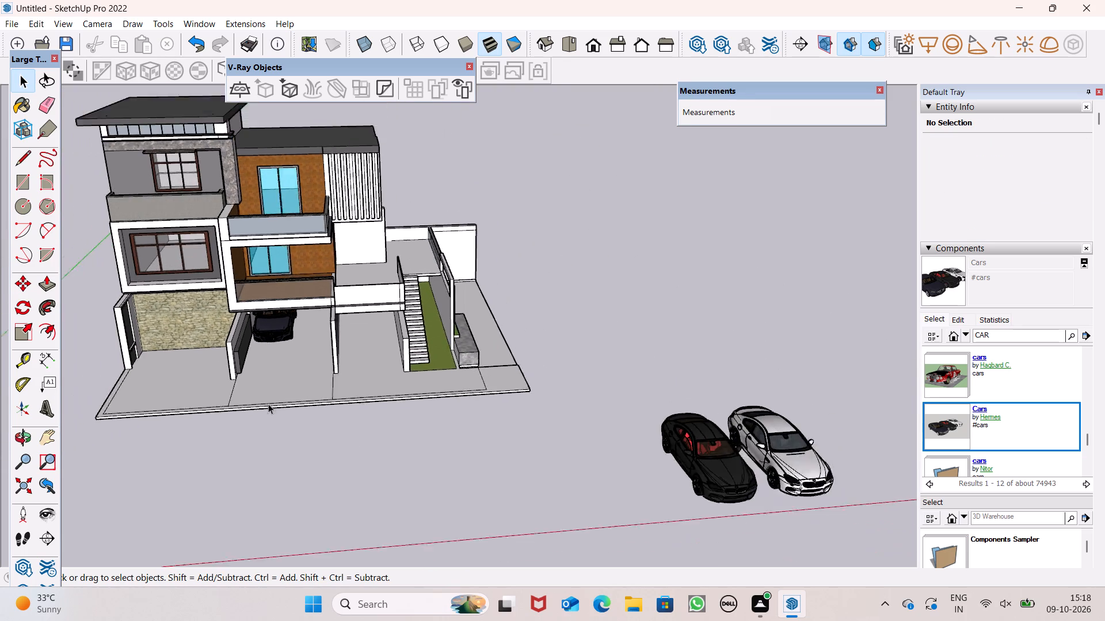
scroll(268, 404, "down", 1)
scroll(670, 466, "up", 6)
left_click(690, 459)
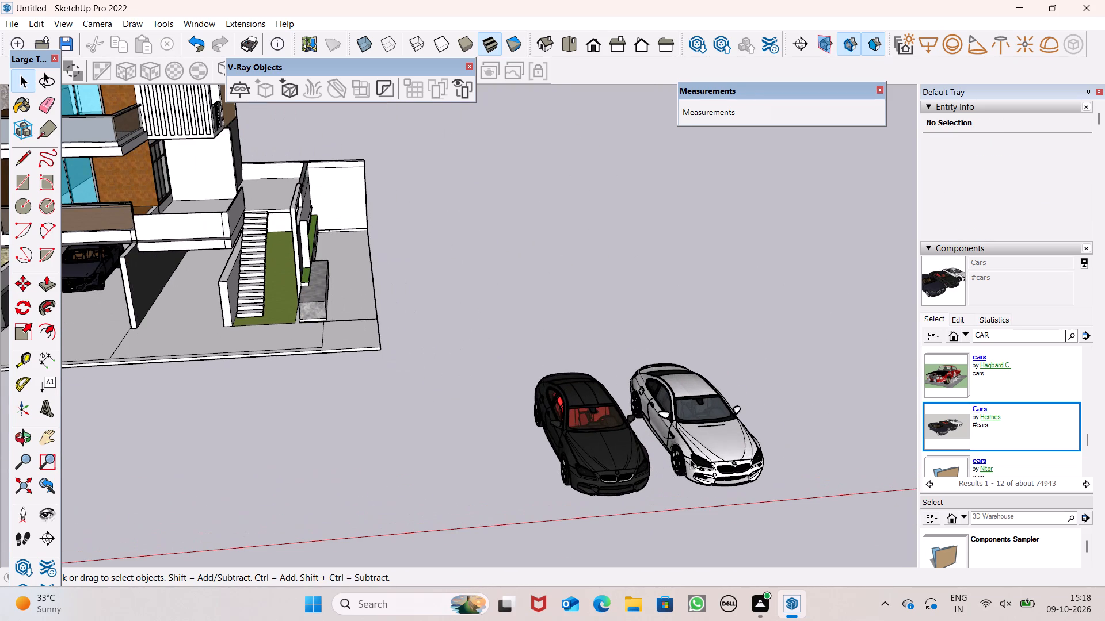
key("m")
key("Return")
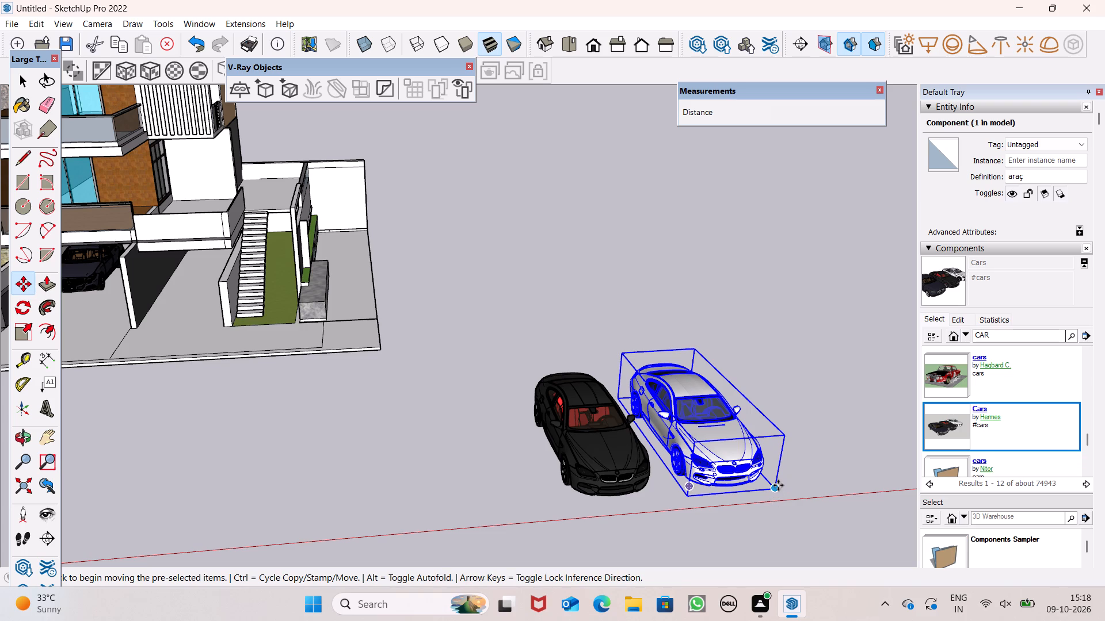
left_click_drag(778, 486, 199, 344)
left_click(199, 344)
Move the white BMW about 10'10" from the stair-side bay into the middle bay, next to the partition wall.
left_click_drag(197, 342, 197, 332)
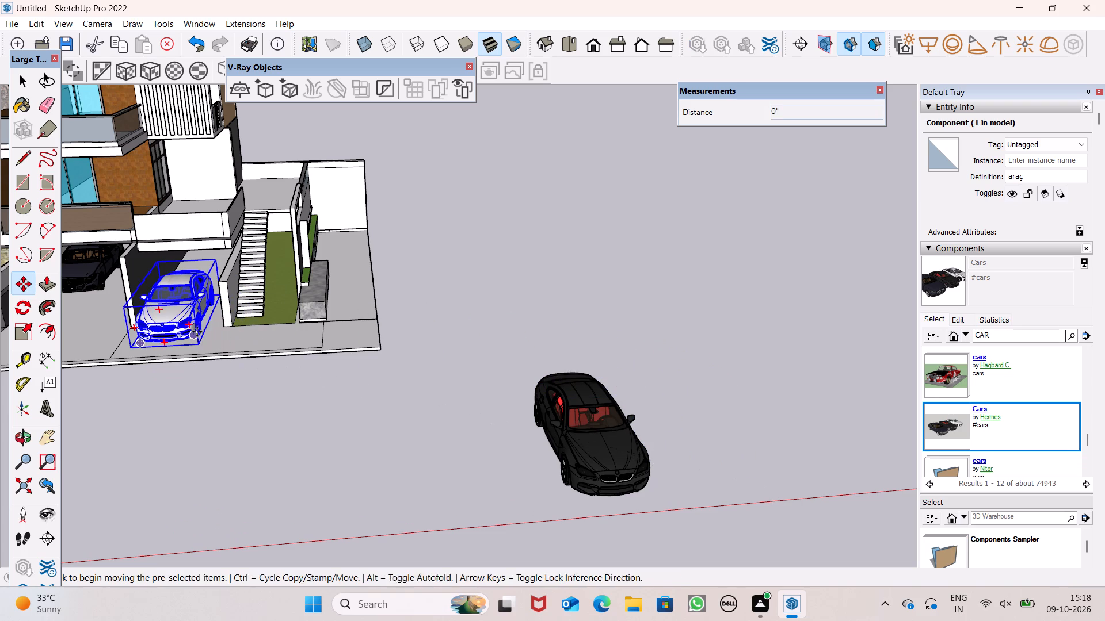
left_click_drag(197, 332, 197, 321)
left_click(197, 320)
scroll(201, 312, "up", 7)
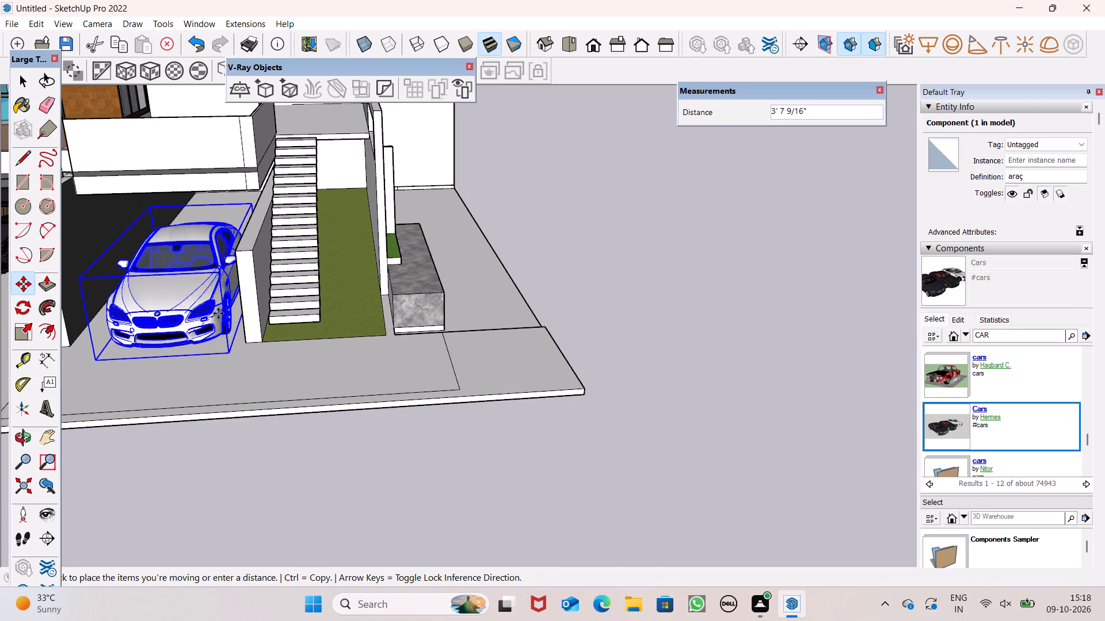
scroll(220, 315, "down", 18)
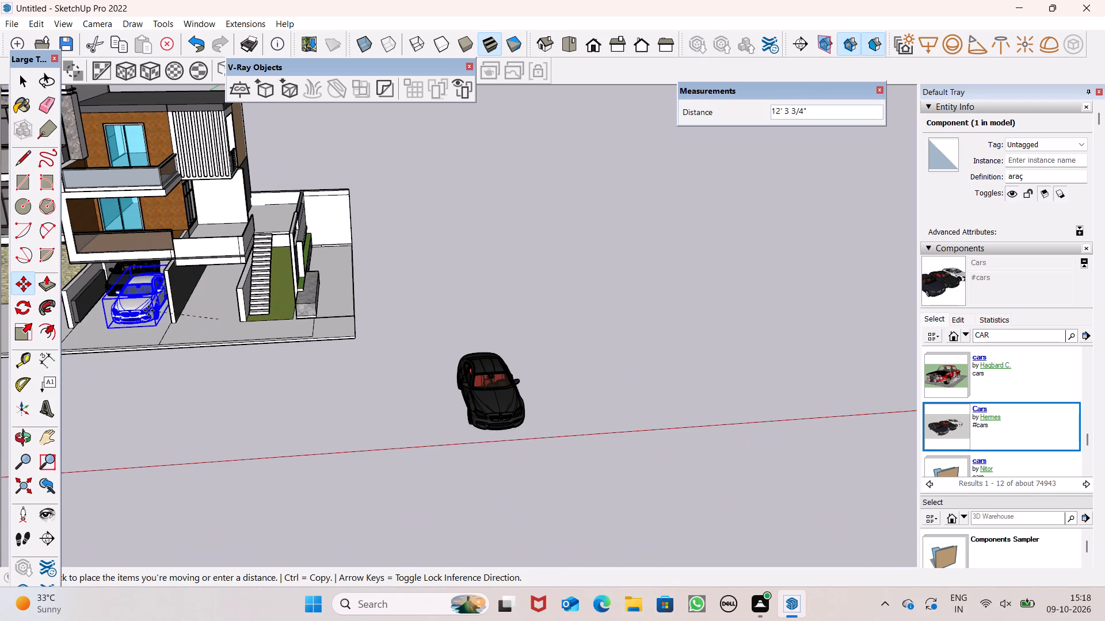
scroll(149, 309, "up", 14)
scroll(156, 306, "down", 1)
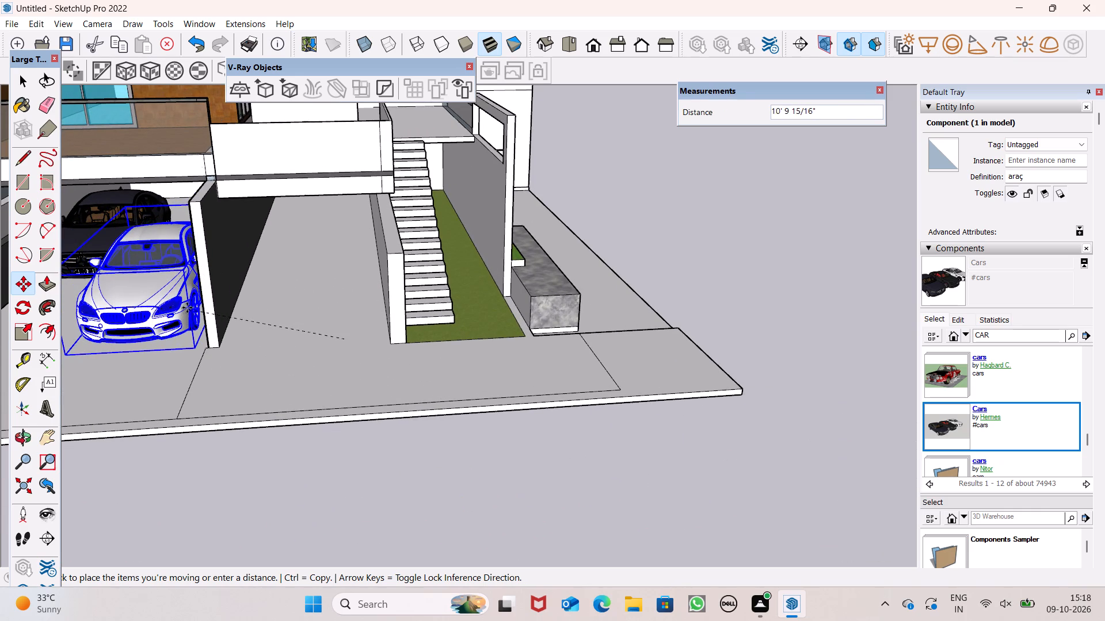
left_click(187, 307)
Shift the white BMW just under 2' sideways, away from the Mercedes and toward the stair-side partition wall.
scroll(204, 310, "down", 4)
middle_click_drag(315, 332, 486, 306)
scroll(282, 304, "up", 3)
scroll(276, 304, "down", 1)
scroll(275, 304, "up", 1)
scroll(234, 313, "down", 5)
middle_click_drag(247, 339, 214, 369)
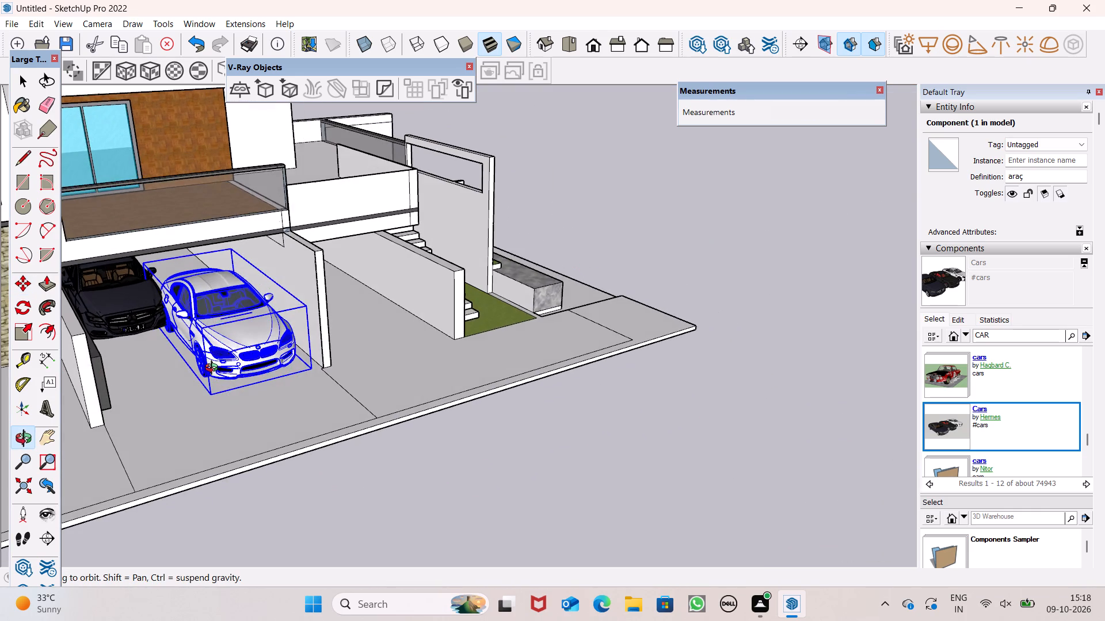
middle_click_drag(214, 369, 142, 348)
scroll(121, 310, "up", 6)
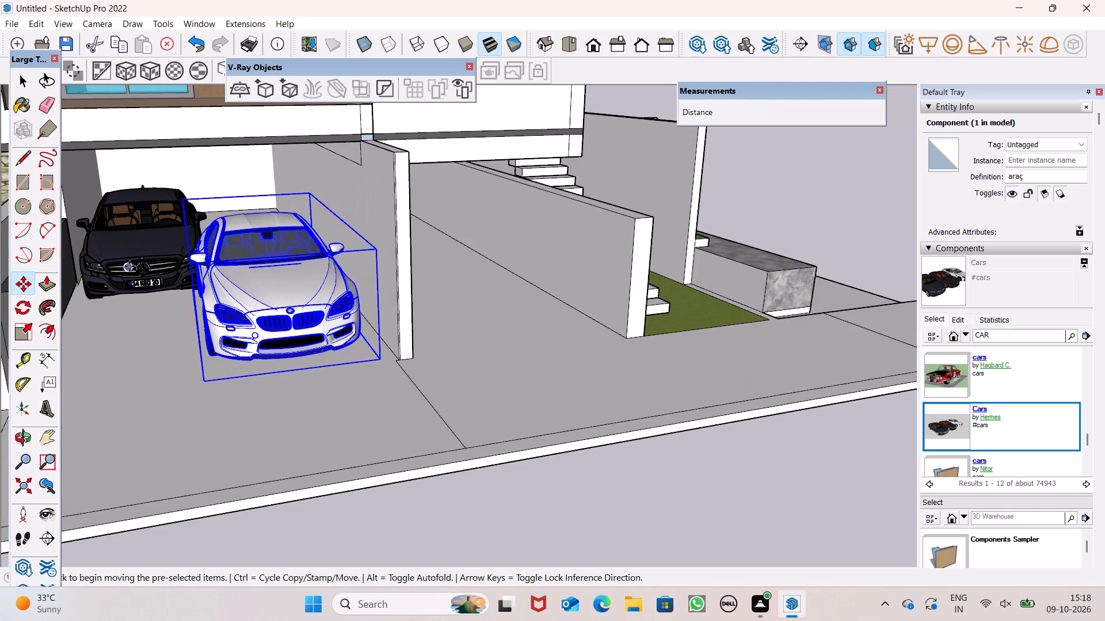
left_click(129, 266)
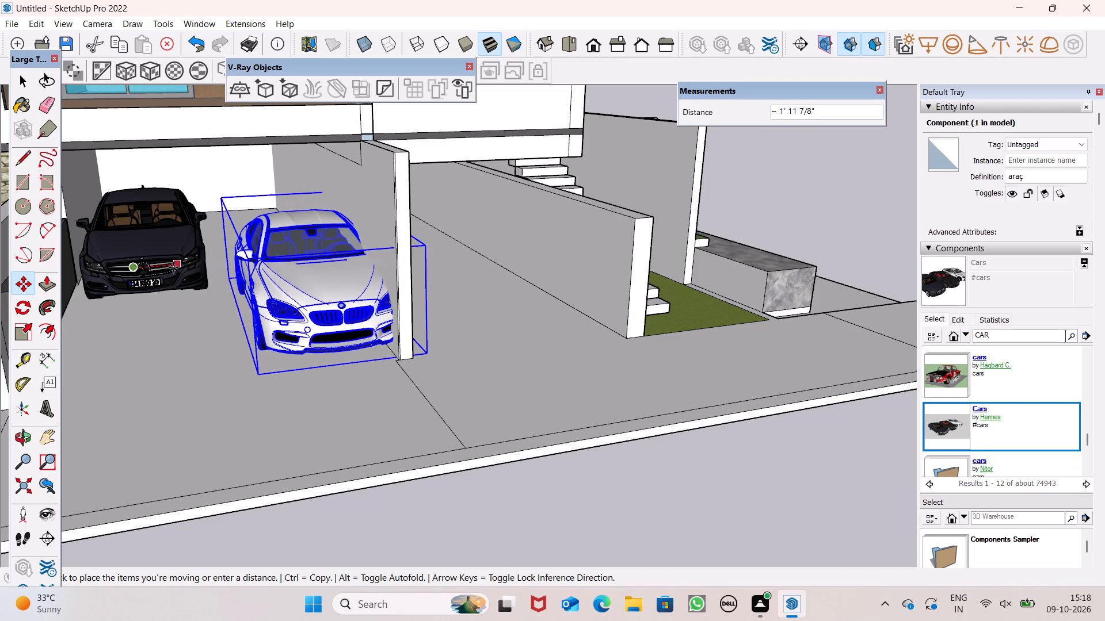
left_click(171, 270)
key("space")
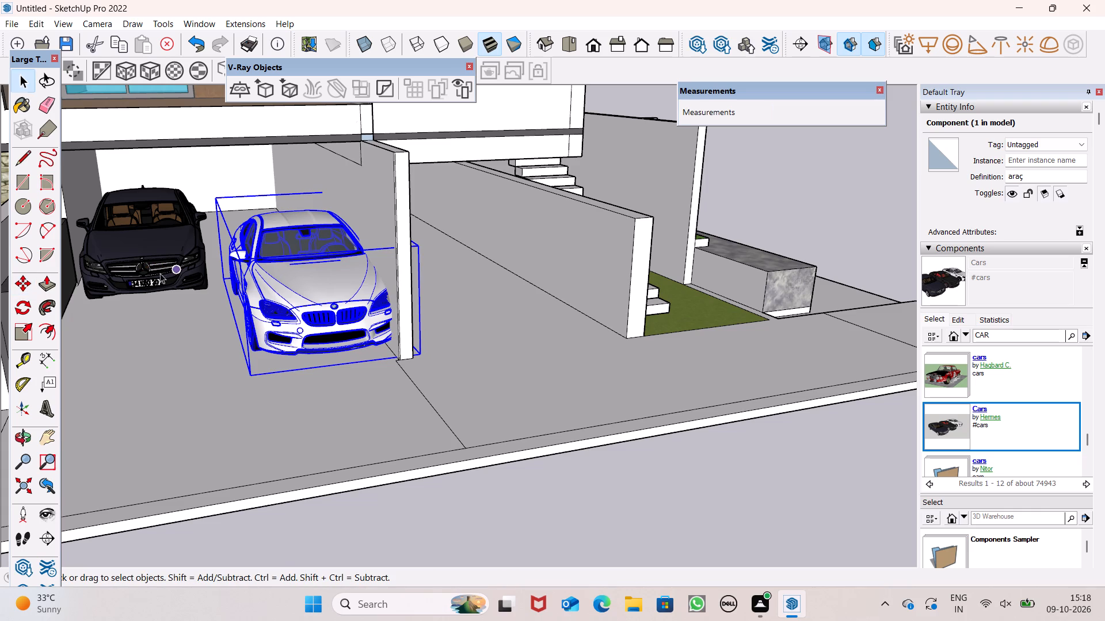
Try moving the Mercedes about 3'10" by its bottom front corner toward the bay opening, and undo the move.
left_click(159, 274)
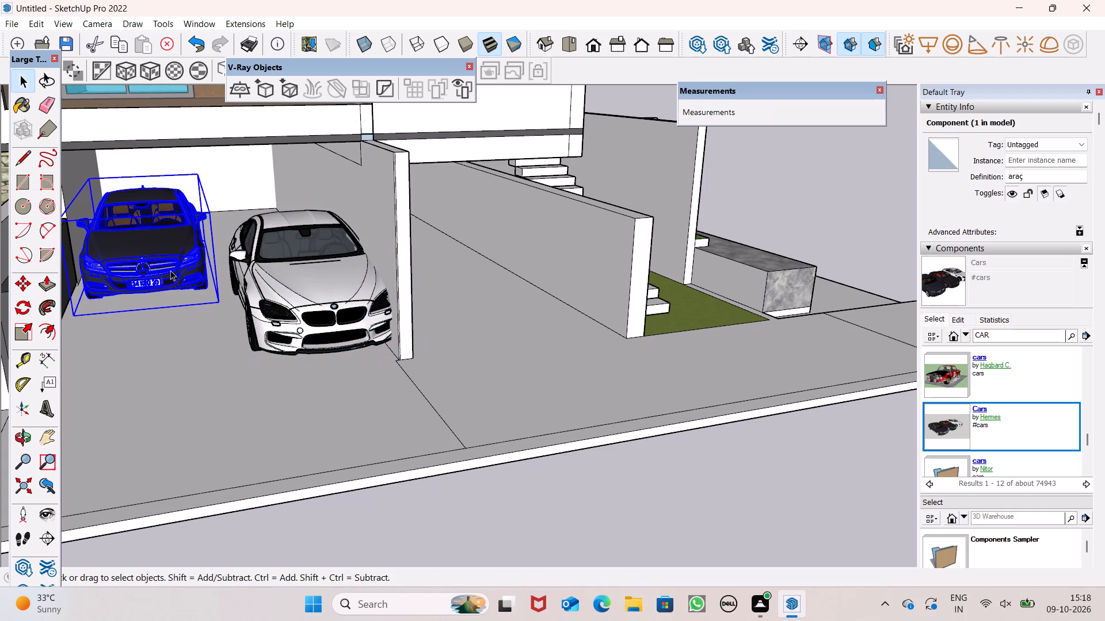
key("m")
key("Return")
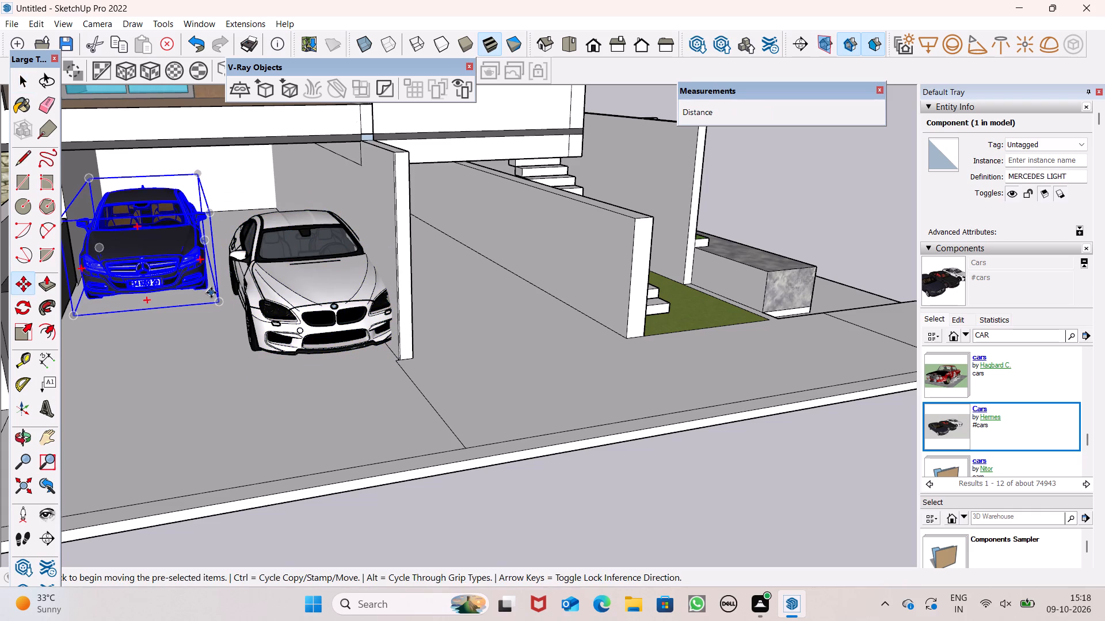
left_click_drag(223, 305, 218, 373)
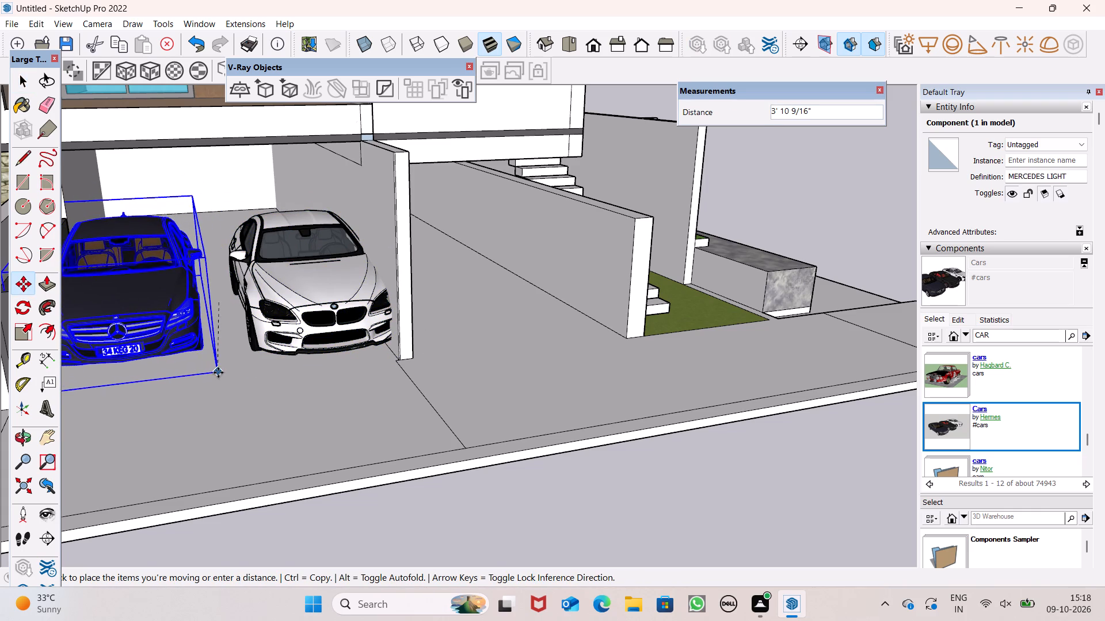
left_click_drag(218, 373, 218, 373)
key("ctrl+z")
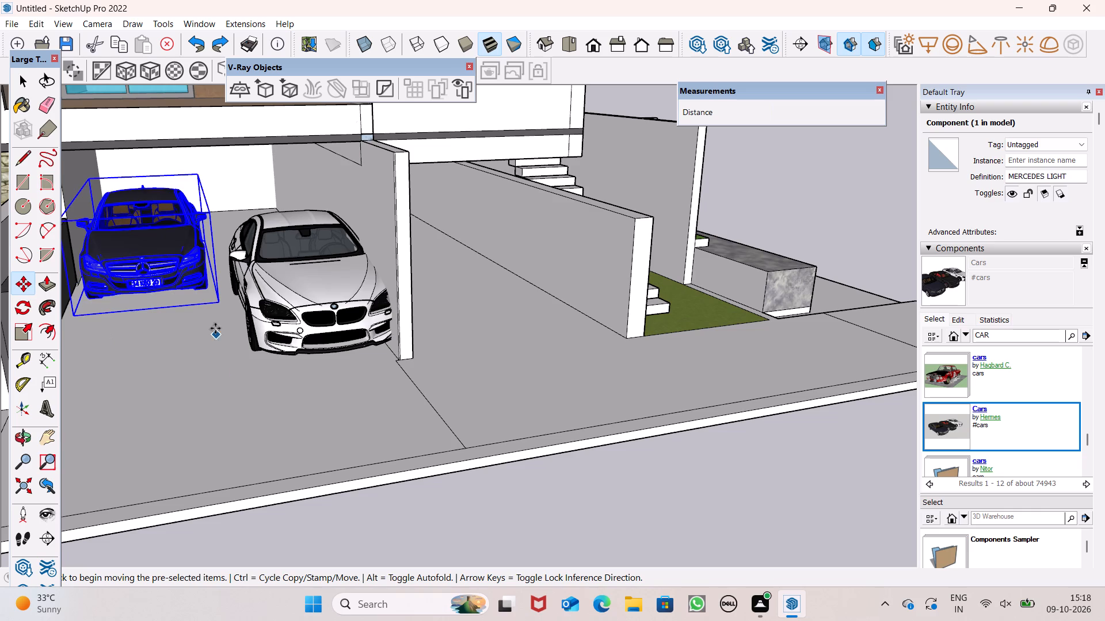
Move the Mercedes about 6'3" forward in the middle bay by its bottom front corner.
scroll(215, 326, "down", 2)
left_click_drag(214, 308, 218, 325)
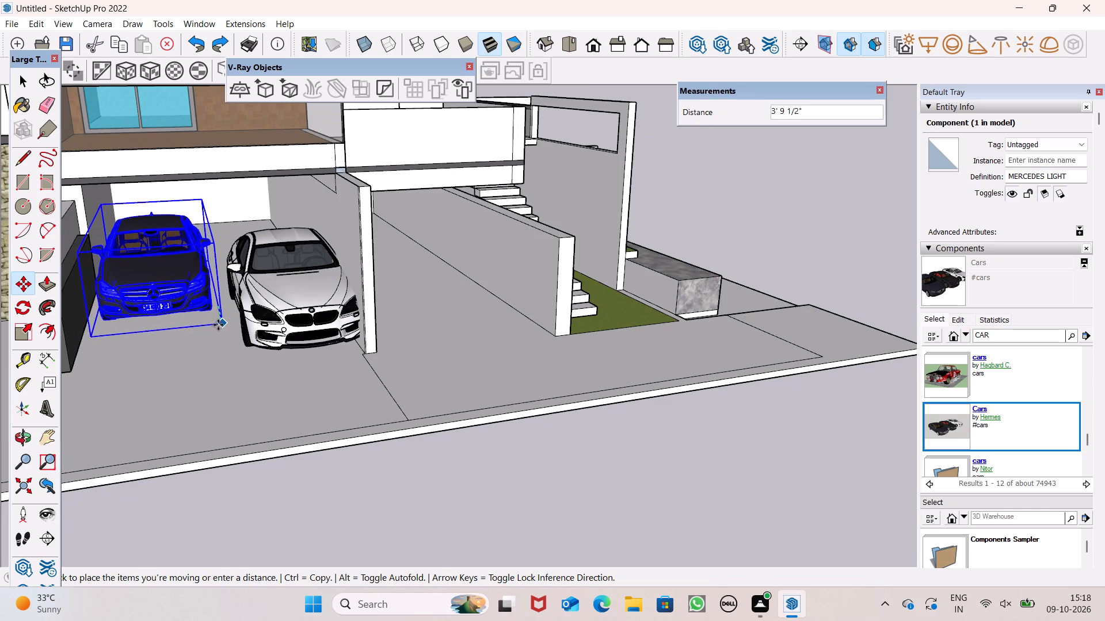
left_click_drag(218, 325, 218, 355)
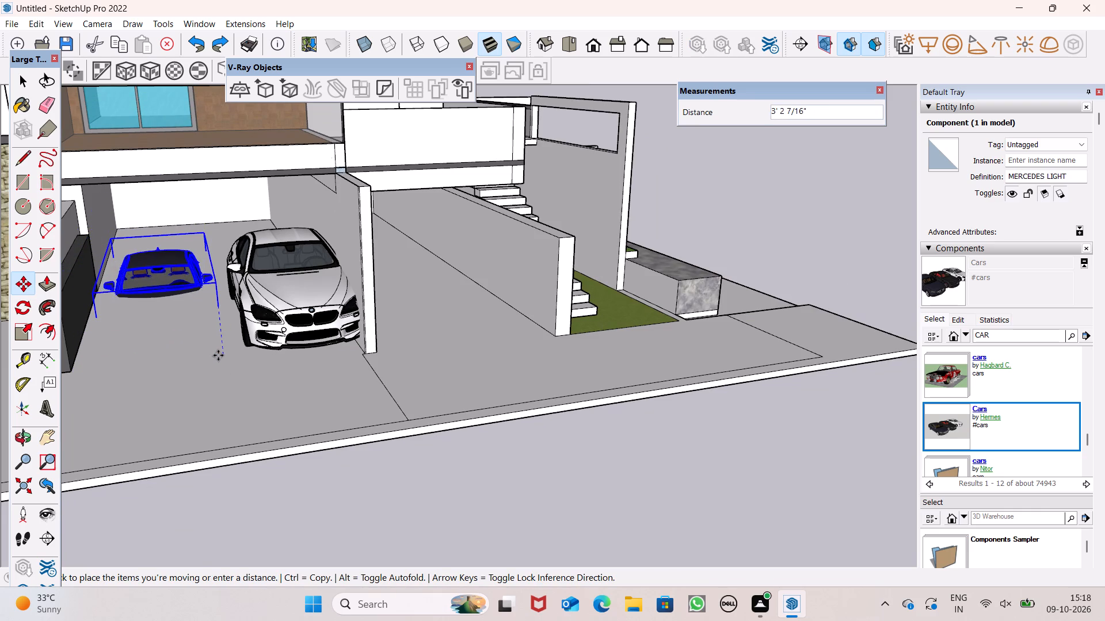
left_click_drag(218, 355, 209, 339)
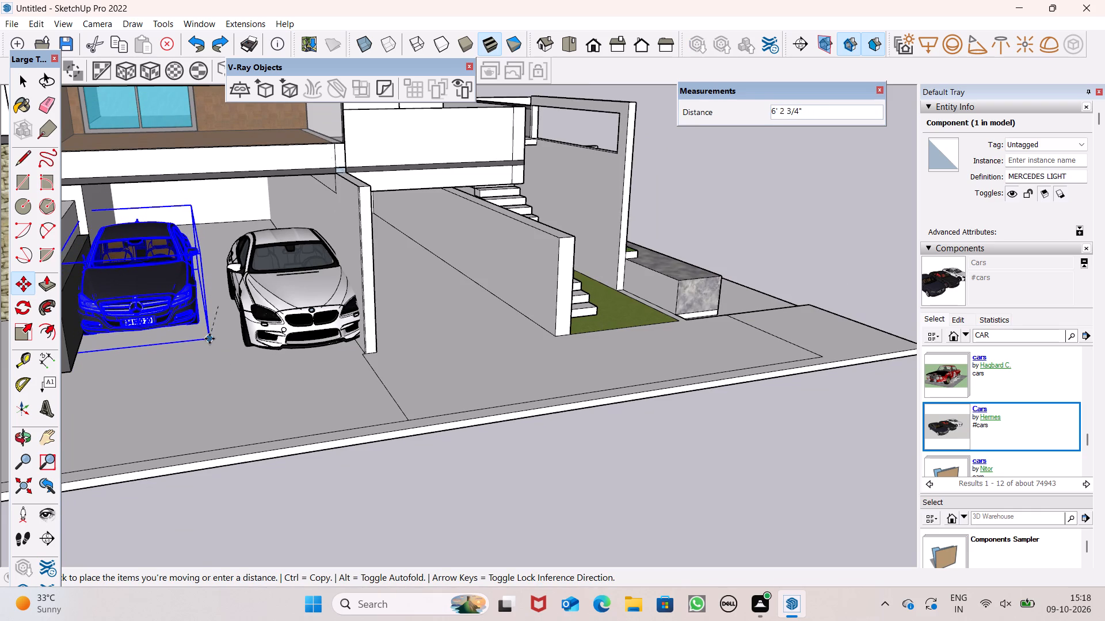
left_click_drag(209, 339, 209, 339)
left_click(292, 321)
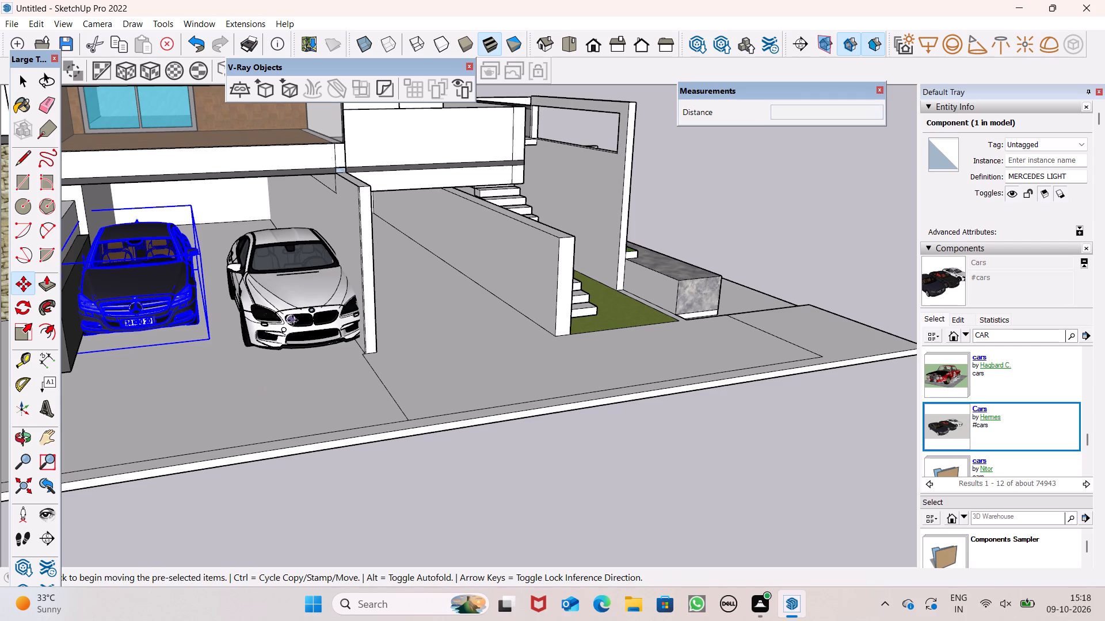
key("space")
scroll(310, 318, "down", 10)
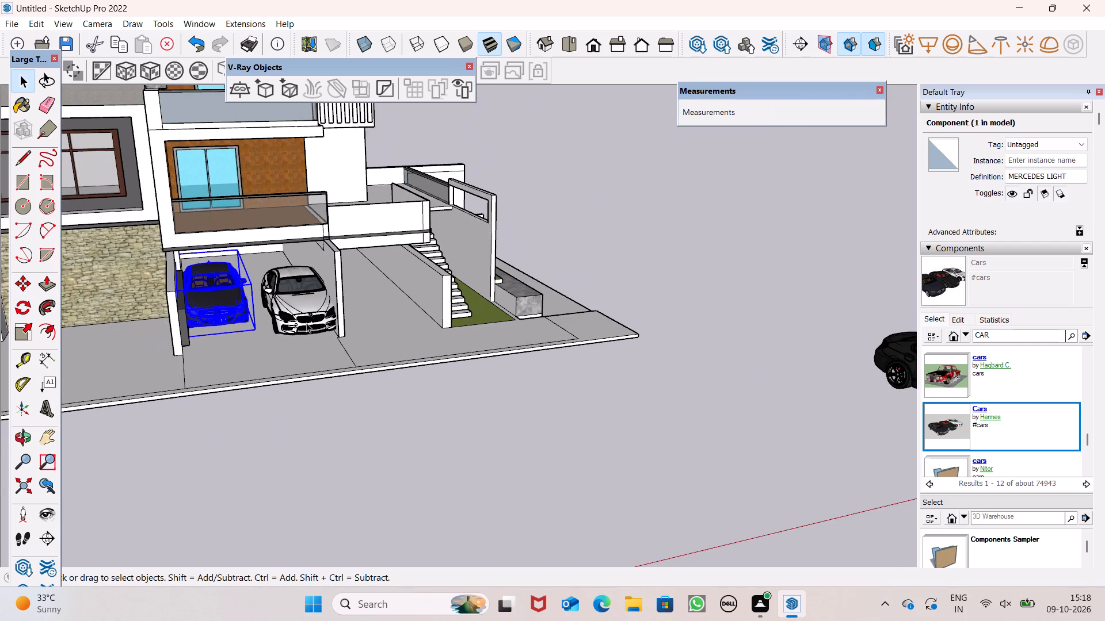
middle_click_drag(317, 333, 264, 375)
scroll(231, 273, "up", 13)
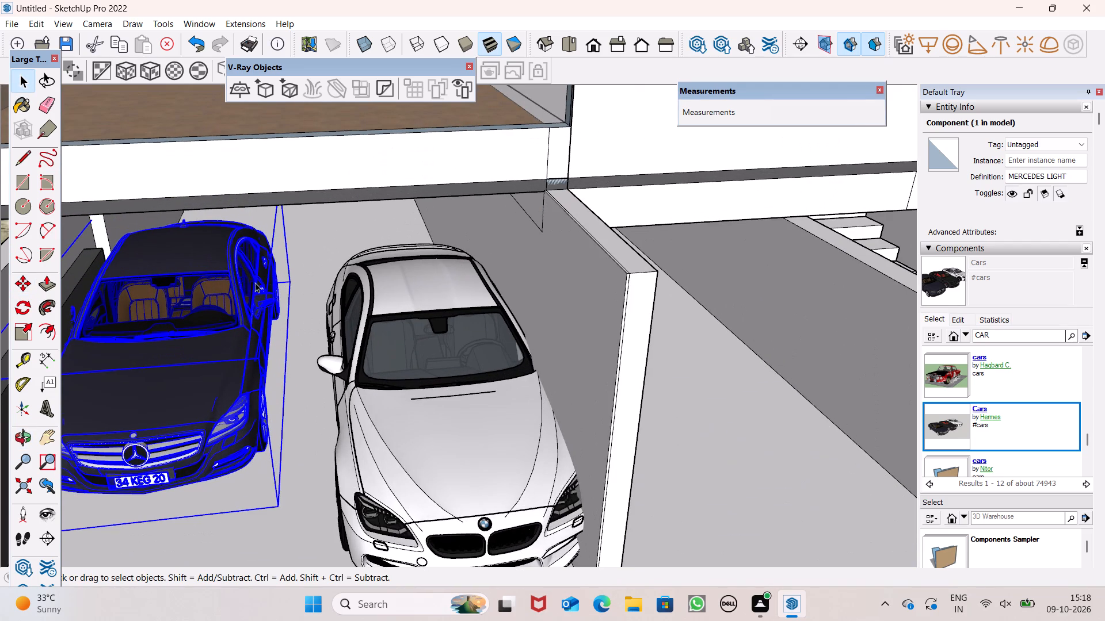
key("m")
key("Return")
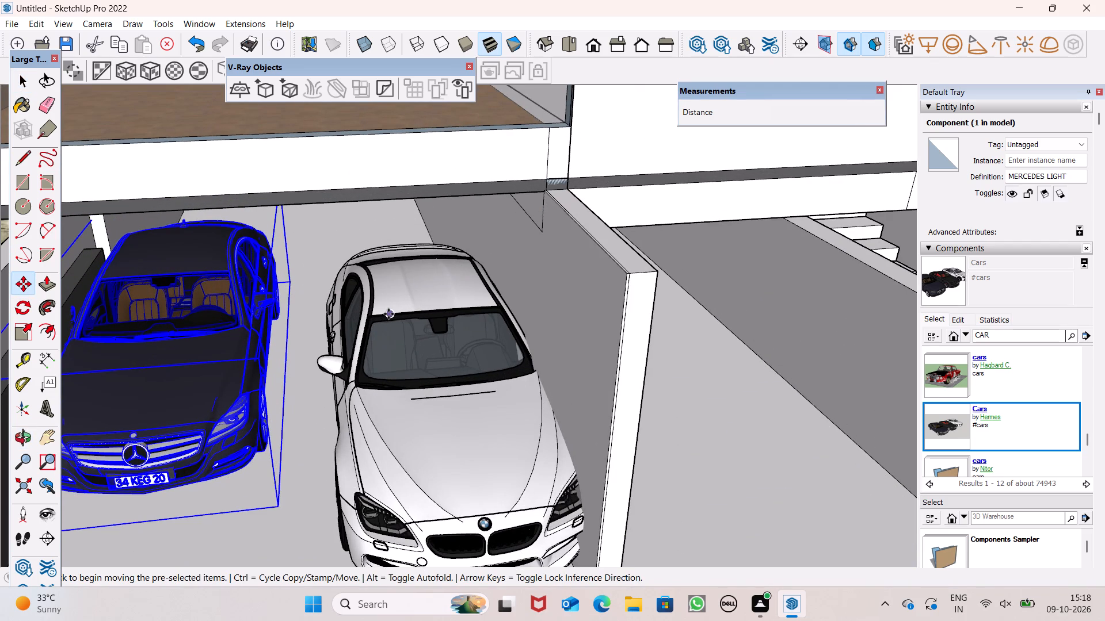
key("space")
Move the white BMW about 9'3" back into the middle bay beside the Mercedes and clear the selection.
left_click(388, 315)
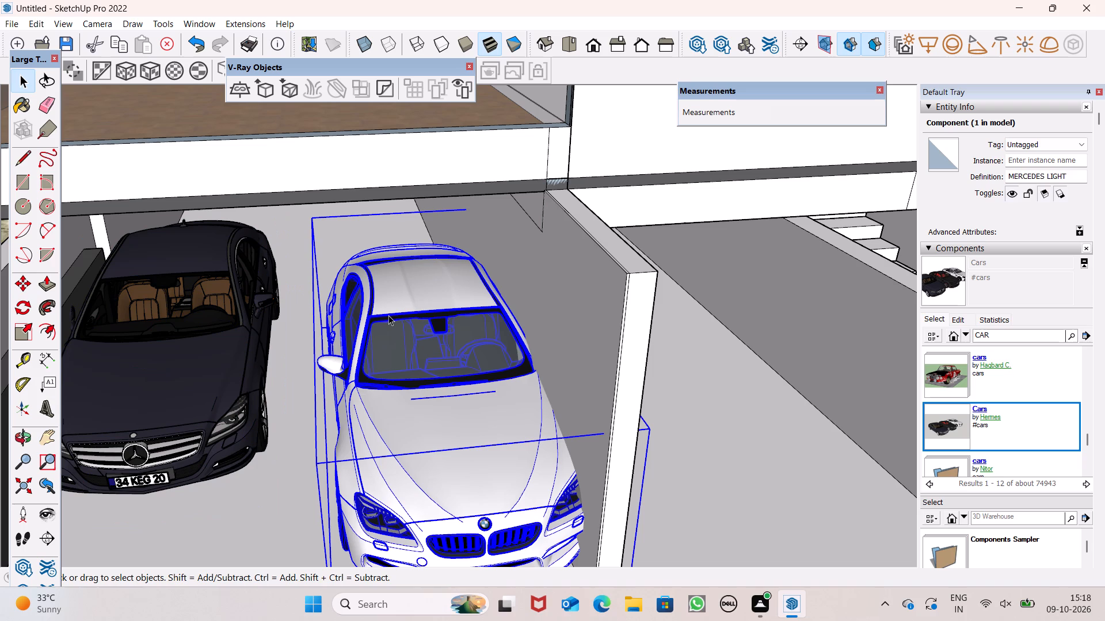
key("m")
key("Return")
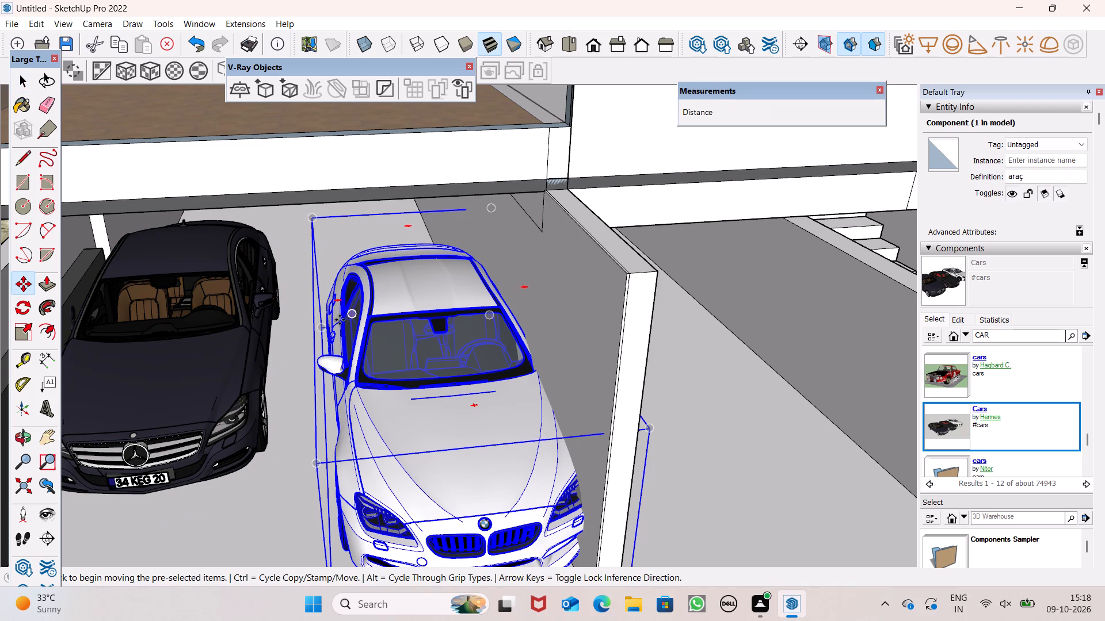
left_click_drag(318, 327, 284, 250)
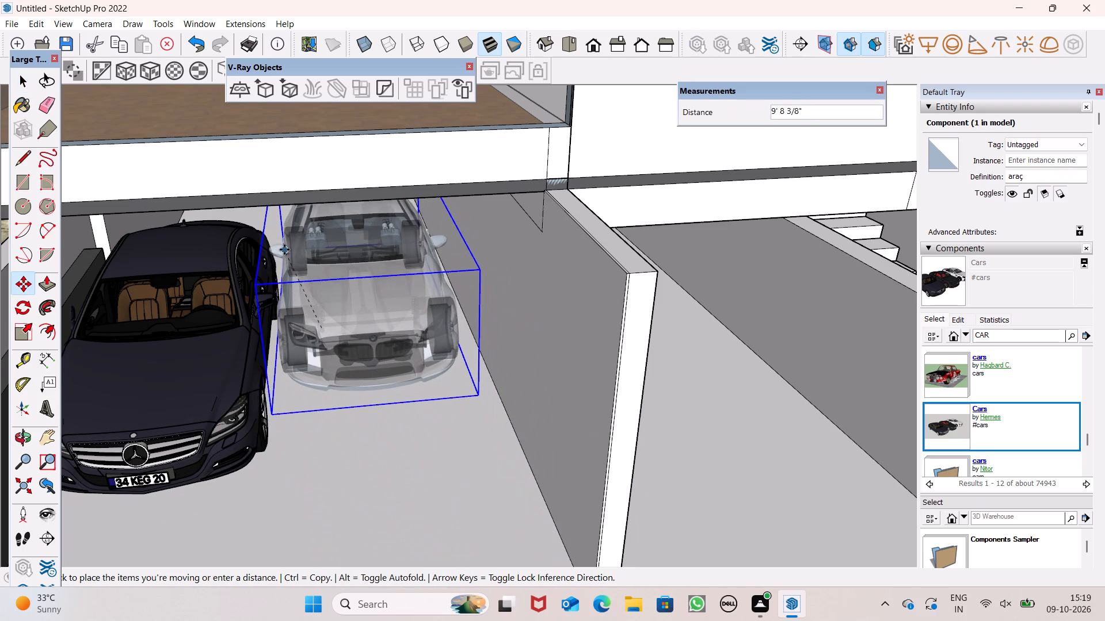
left_click_drag(284, 250, 286, 253)
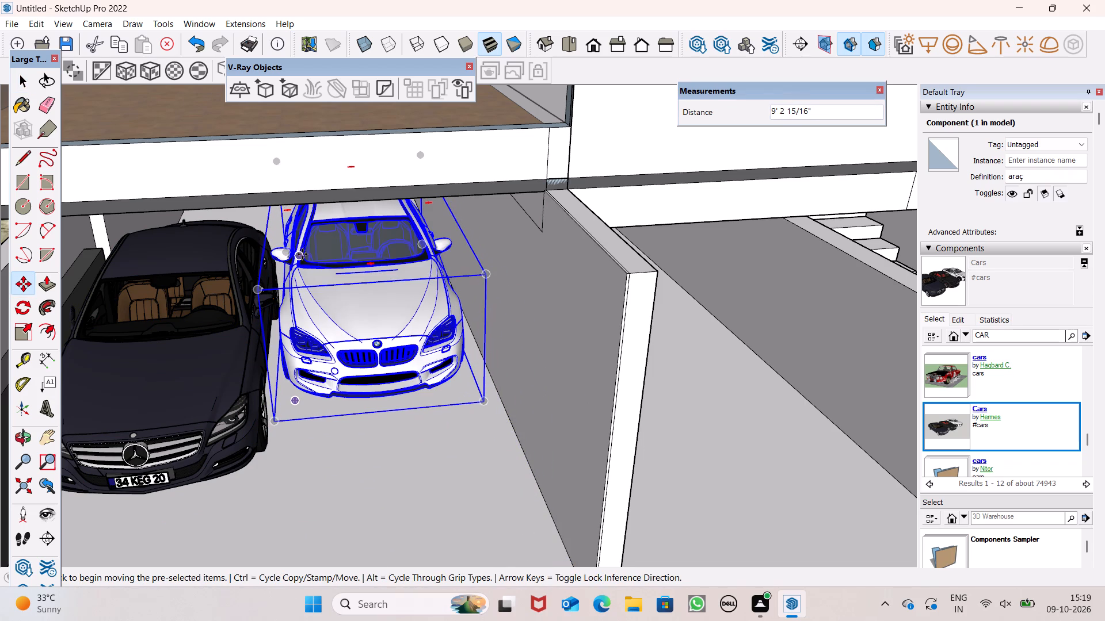
scroll(394, 386, "down", 2)
scroll(409, 303, "down", 11)
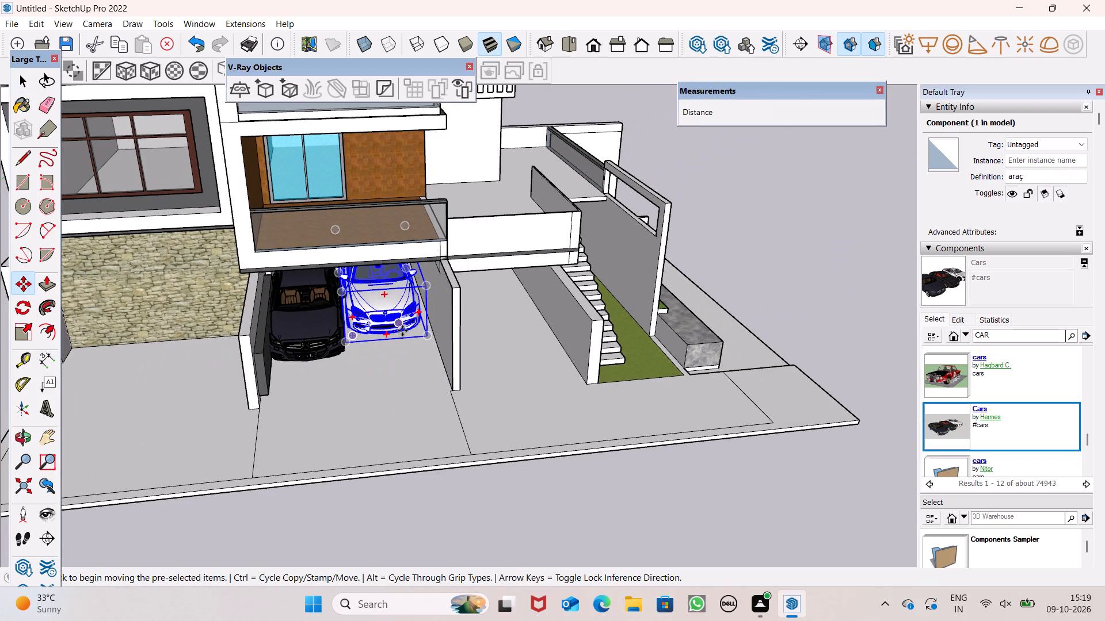
key("space")
left_click(585, 517)
Shift the white BMW about 4 3/8" sideways toward the stair-side partition wall and clear the selection.
middle_click_drag(471, 458, 375, 390)
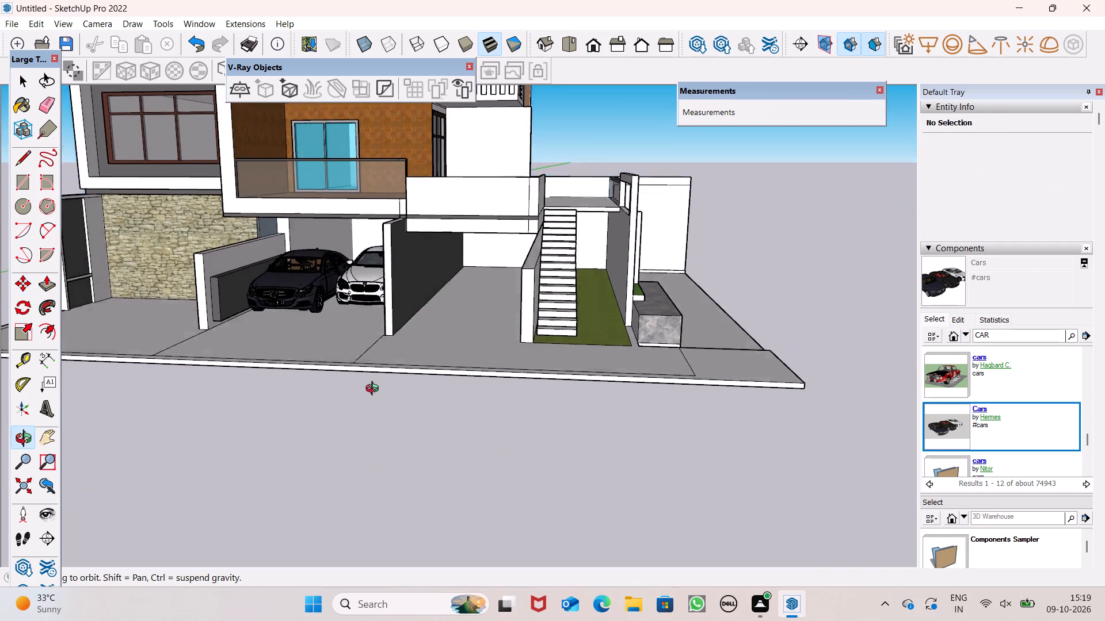
middle_click_drag(375, 390, 410, 425)
scroll(361, 319, "down", 1)
scroll(361, 319, "up", 7)
middle_click_drag(388, 321, 430, 322)
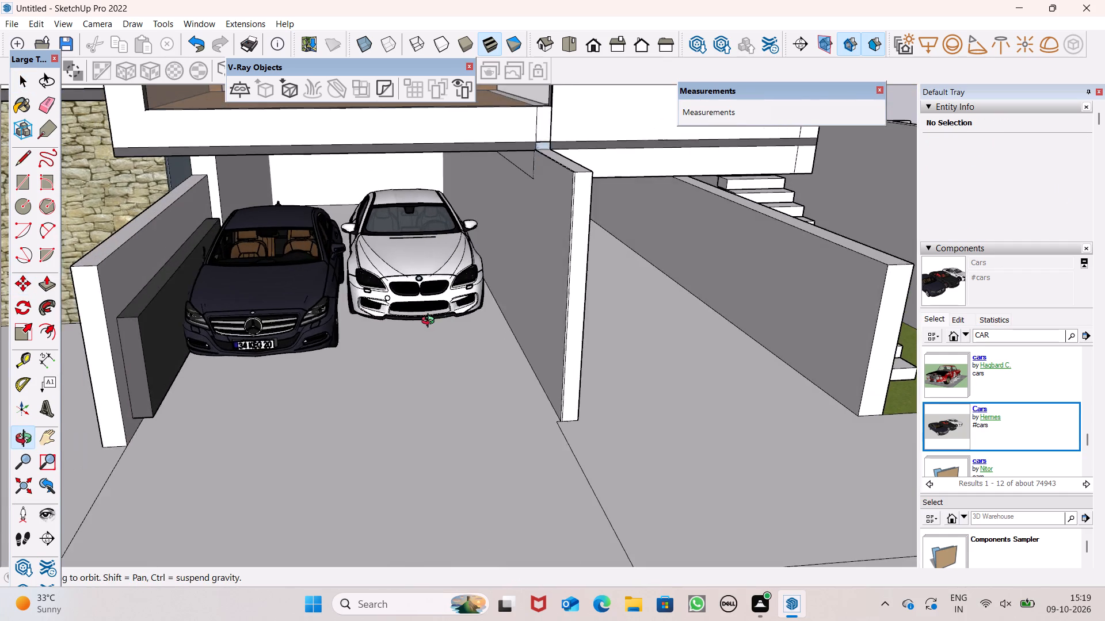
middle_click_drag(430, 322, 401, 326)
scroll(417, 281, "up", 2)
left_click(418, 281)
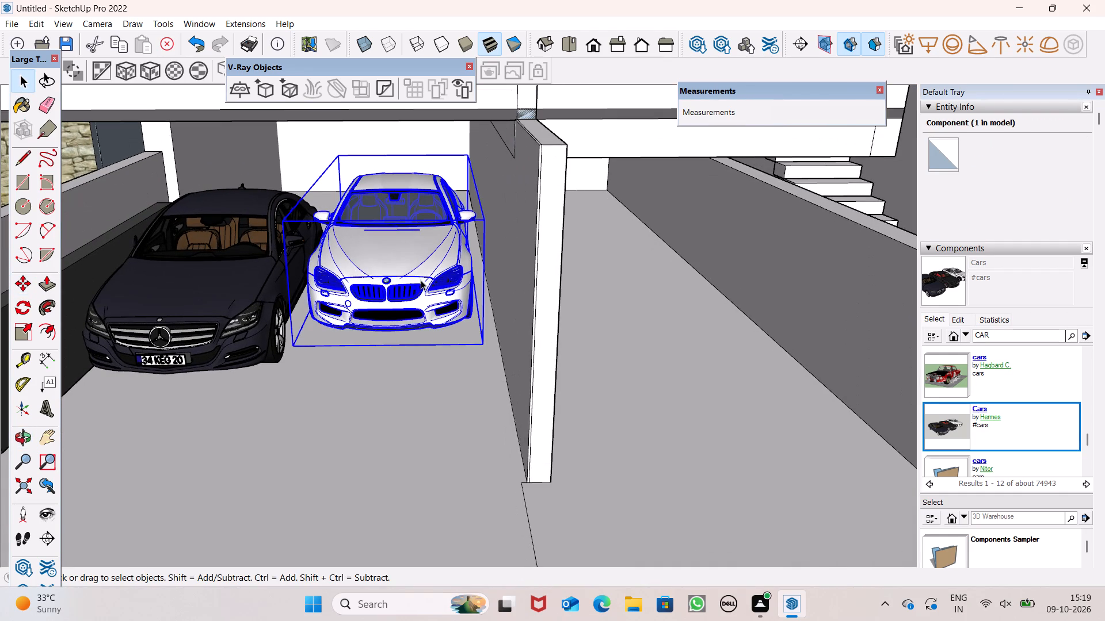
key("m")
key("Return")
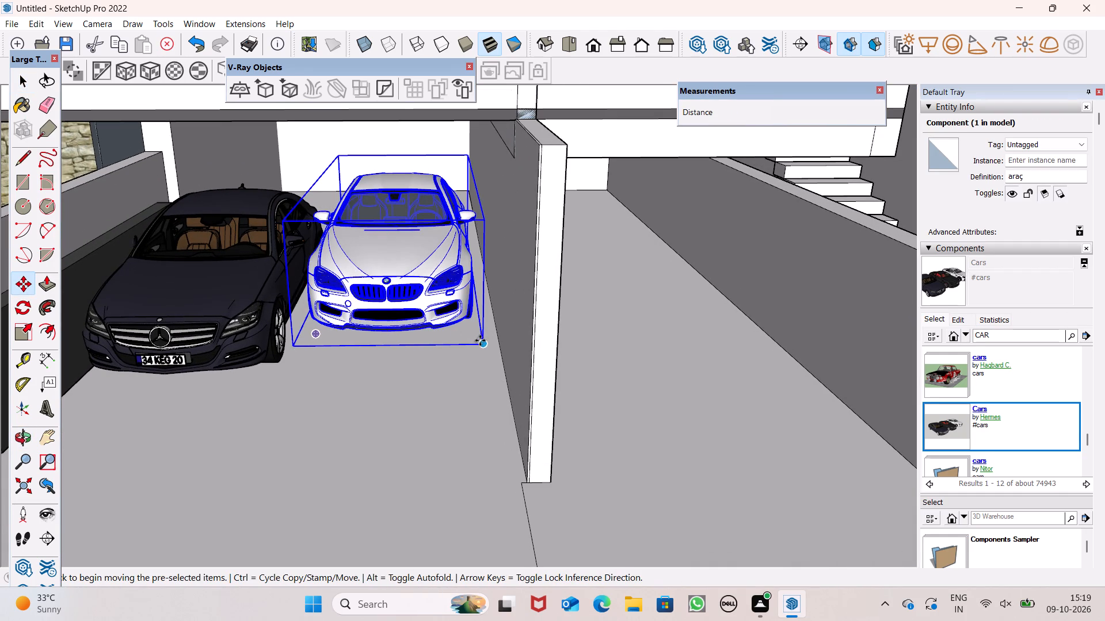
left_click_drag(481, 342, 491, 336)
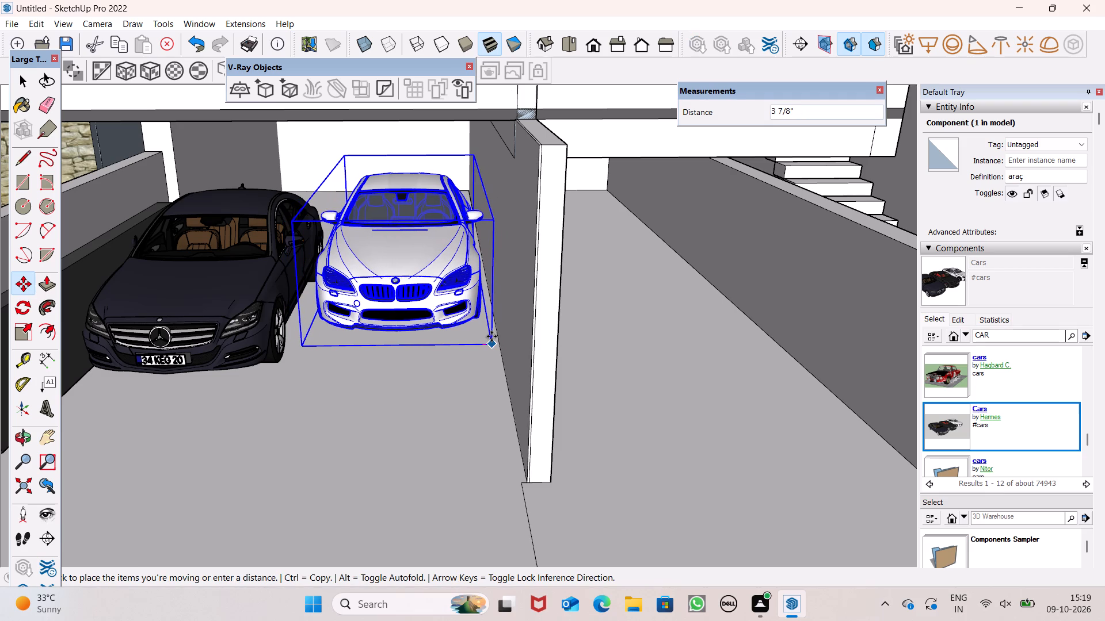
left_click_drag(491, 336, 493, 338)
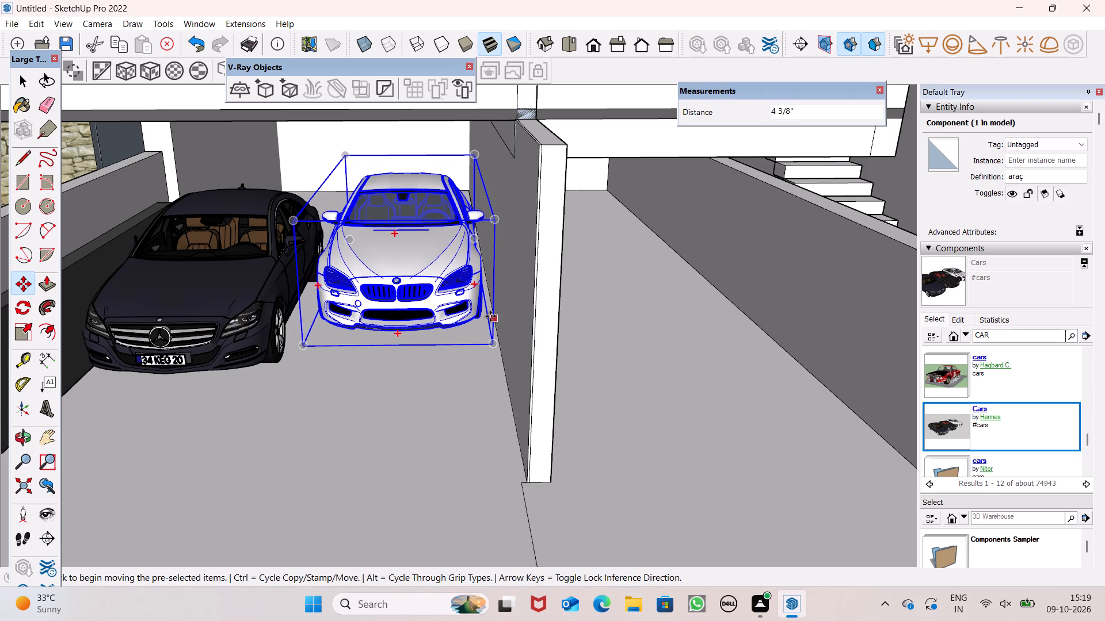
key("space")
scroll(490, 316, "down", 4)
scroll(439, 250, "down", 9)
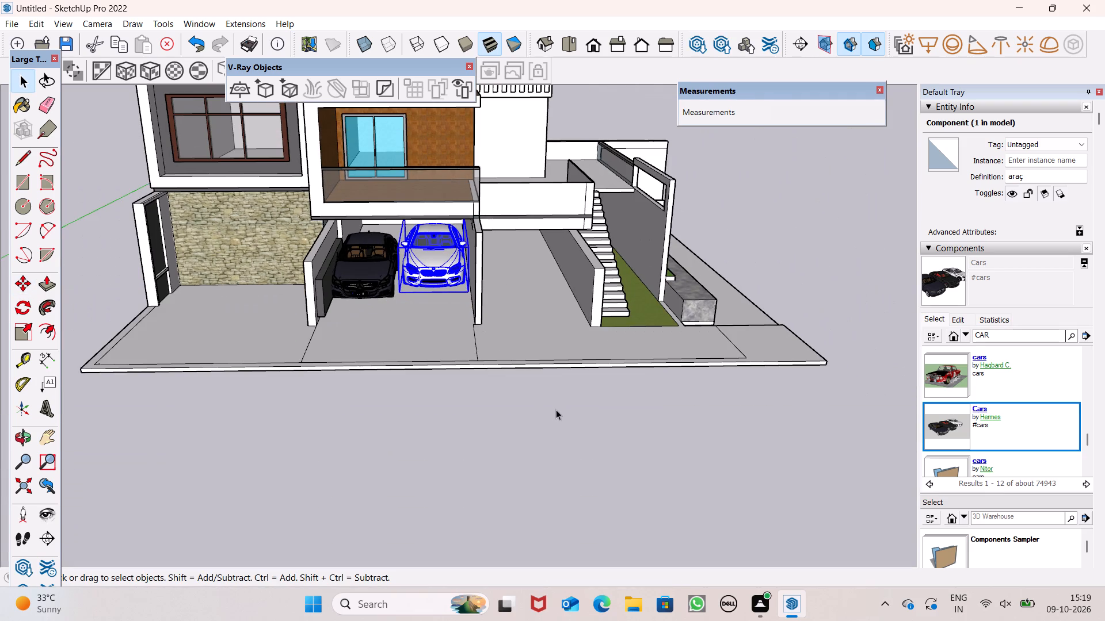
left_click(556, 409)
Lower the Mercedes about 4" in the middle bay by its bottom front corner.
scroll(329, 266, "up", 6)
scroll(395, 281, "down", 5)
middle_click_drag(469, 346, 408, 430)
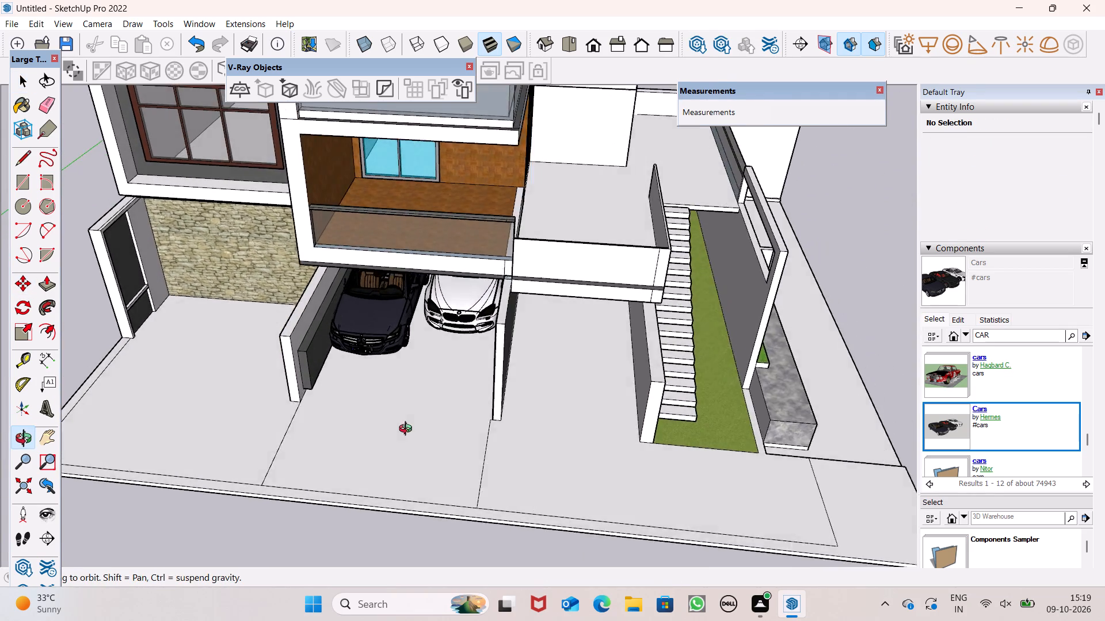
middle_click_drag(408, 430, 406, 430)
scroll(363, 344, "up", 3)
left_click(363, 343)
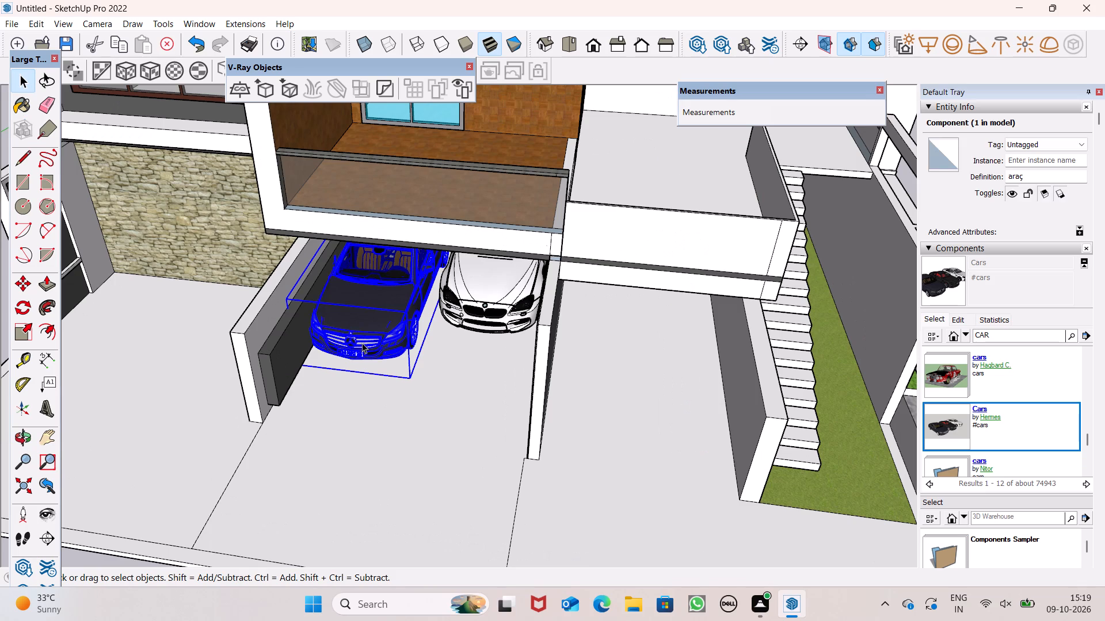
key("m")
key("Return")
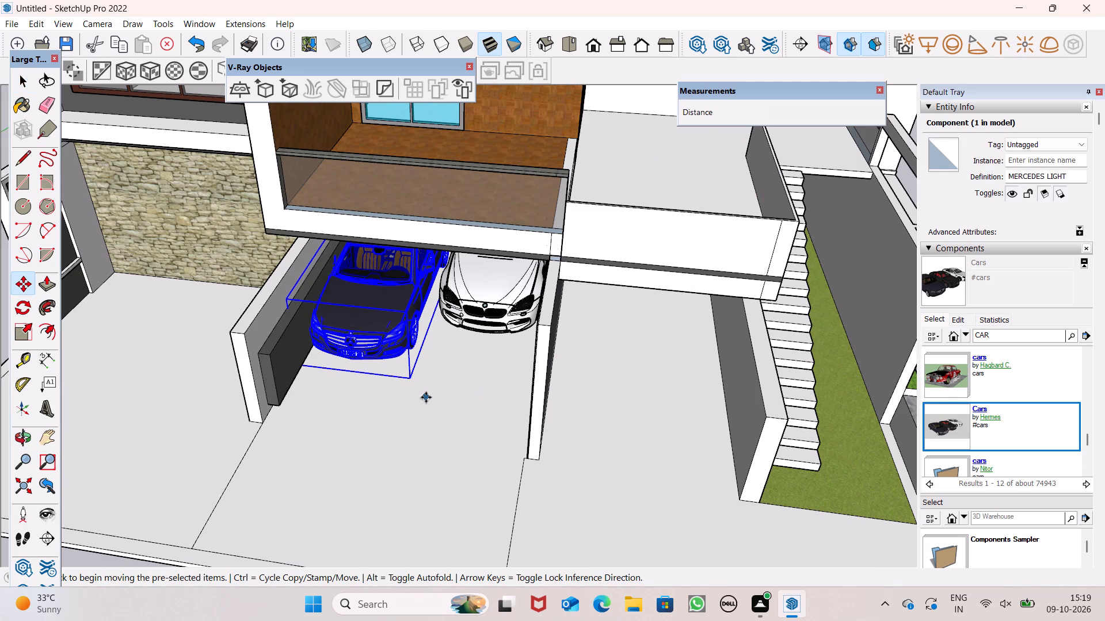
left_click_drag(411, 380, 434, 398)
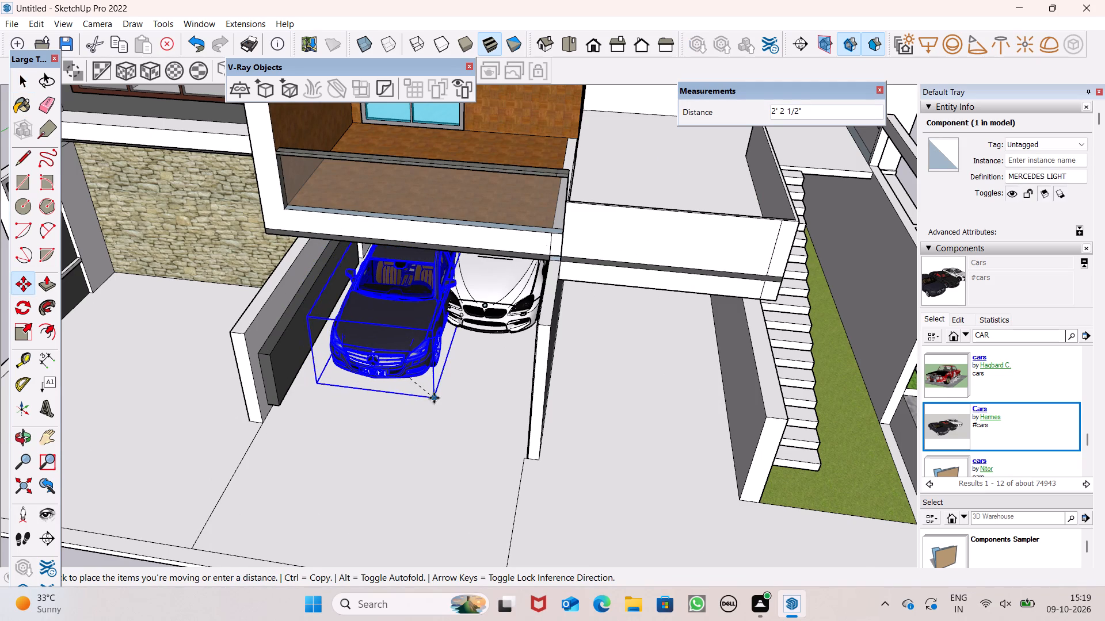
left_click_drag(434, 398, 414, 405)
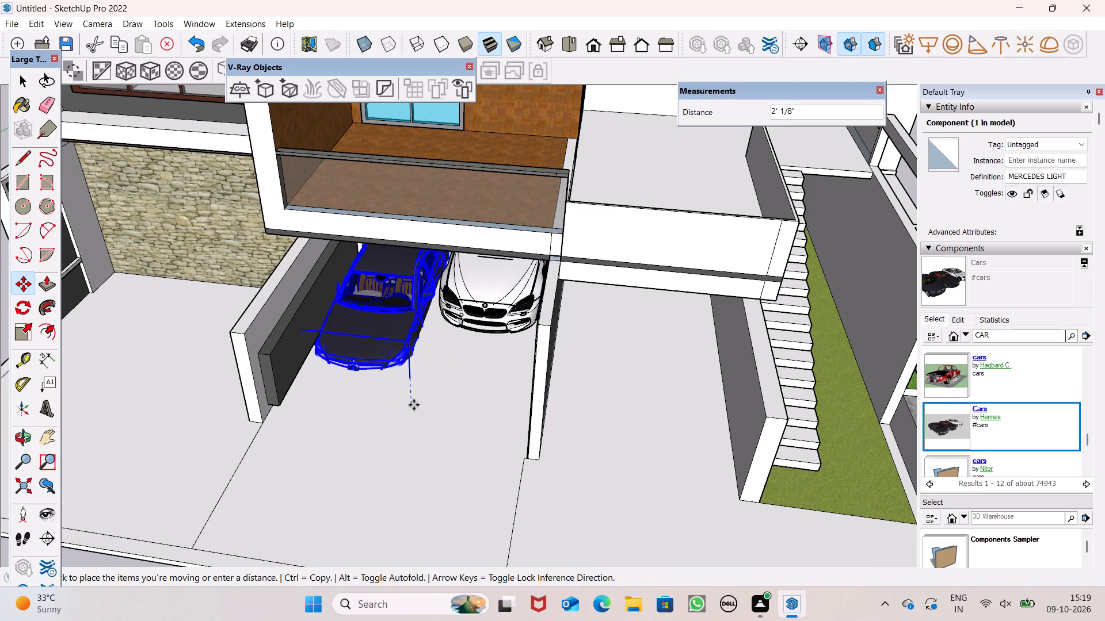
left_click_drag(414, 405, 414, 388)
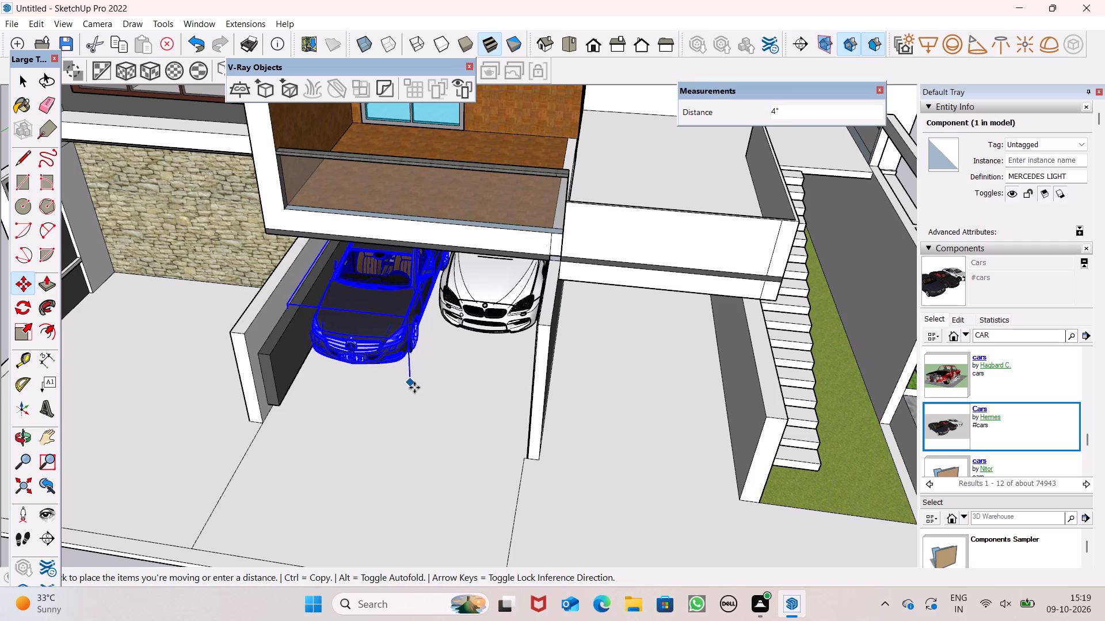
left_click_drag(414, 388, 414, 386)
Examine how the Mercedes and the white BMW sit between the partition walls of the middle bay from several viewpoints.
middle_click_drag(441, 439, 458, 304)
scroll(396, 308, "up", 7)
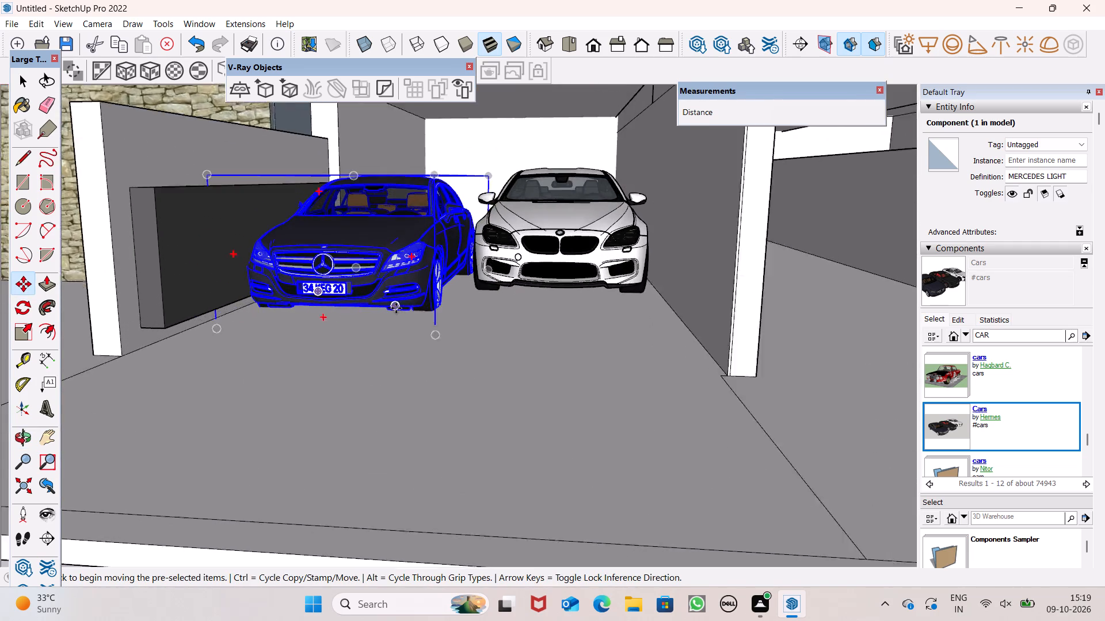
scroll(397, 321, "down", 2)
middle_click_drag(442, 349, 468, 375)
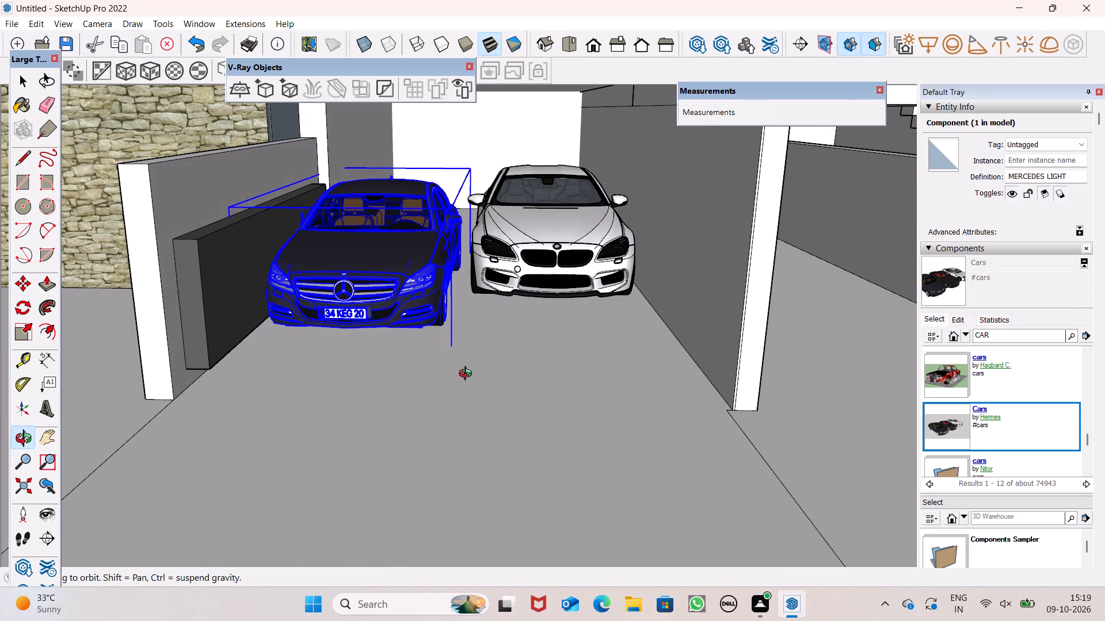
middle_click_drag(468, 375, 457, 375)
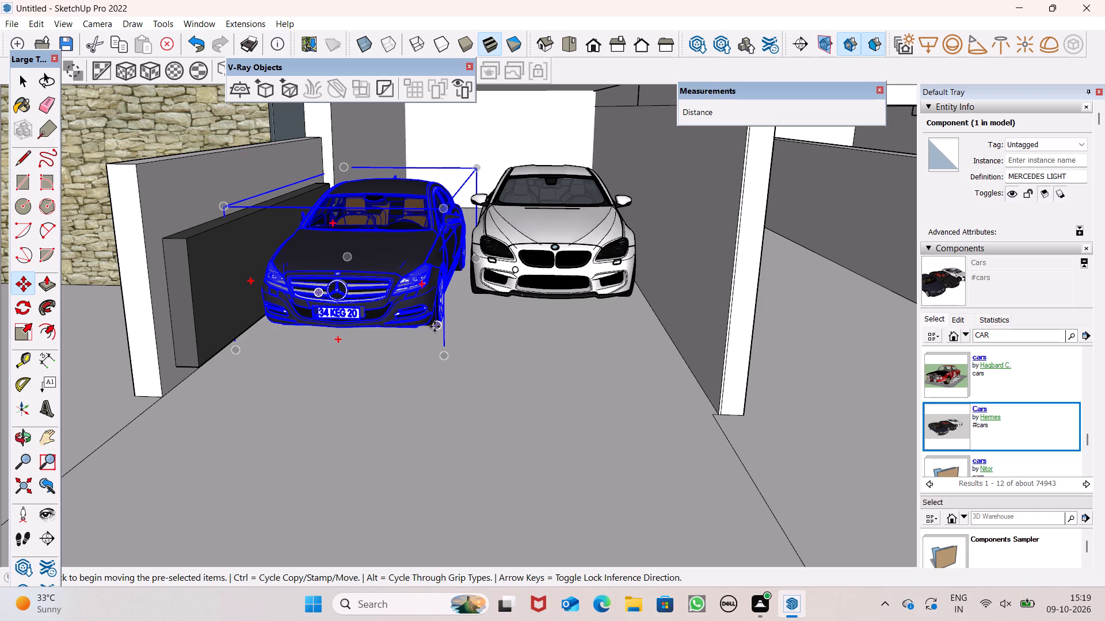
scroll(433, 323, "down", 1)
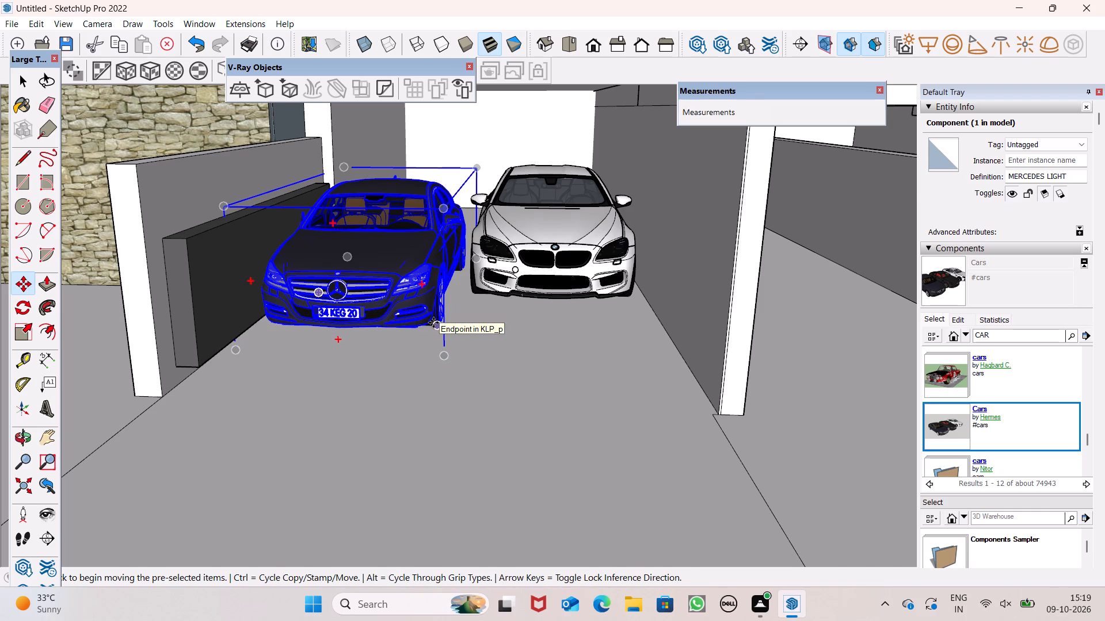
scroll(433, 323, "down", 3)
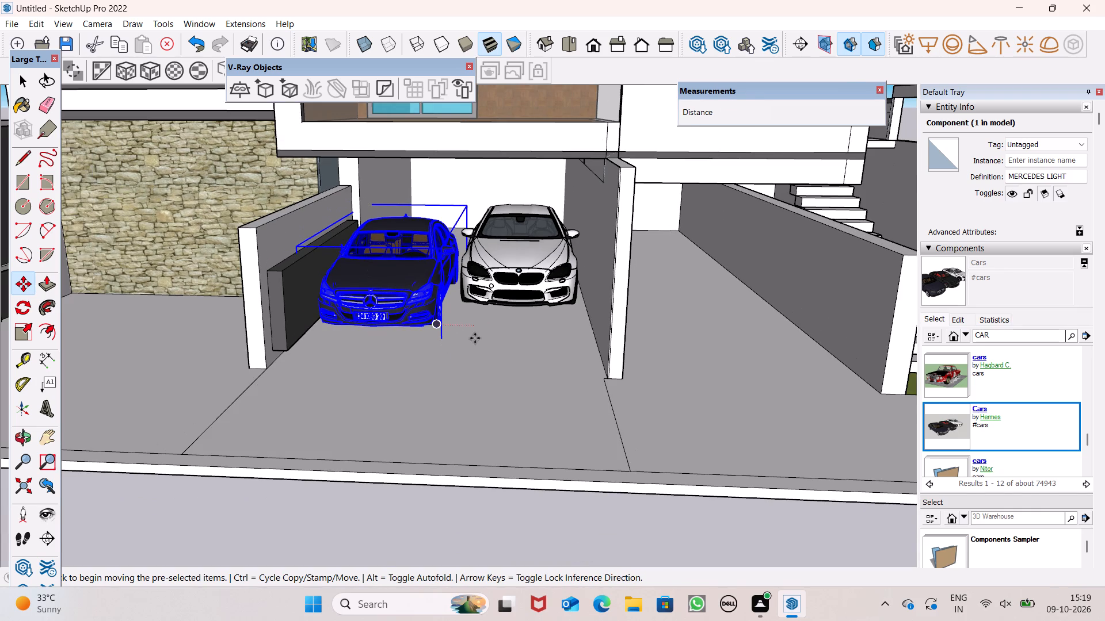
scroll(443, 329, "up", 2)
scroll(456, 332, "down", 2)
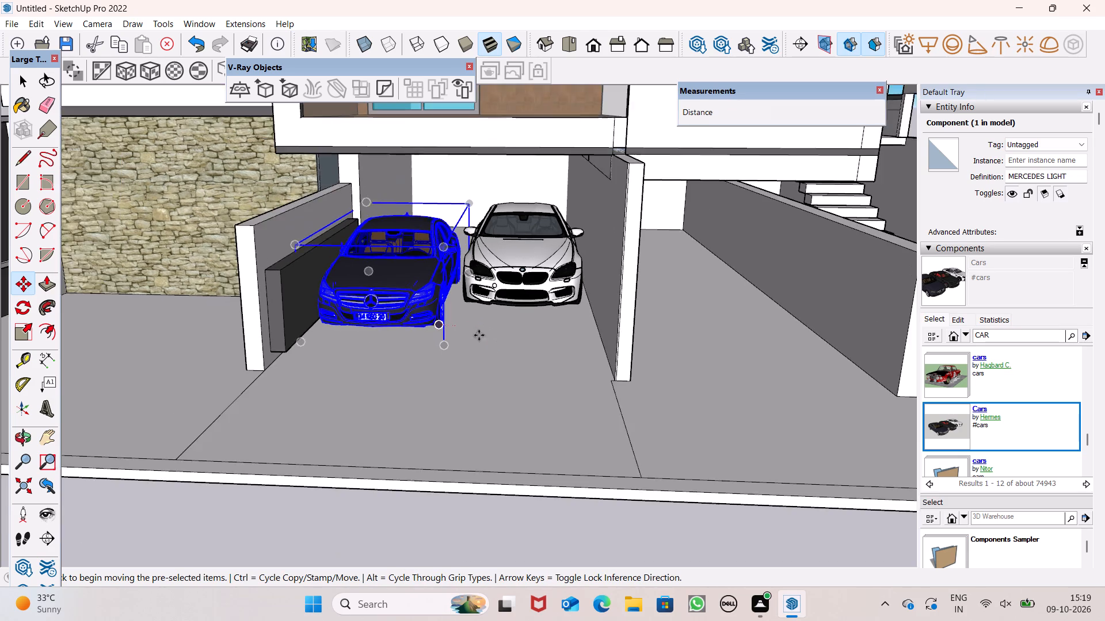
middle_click_drag(479, 335, 458, 375)
scroll(442, 388, "up", 4)
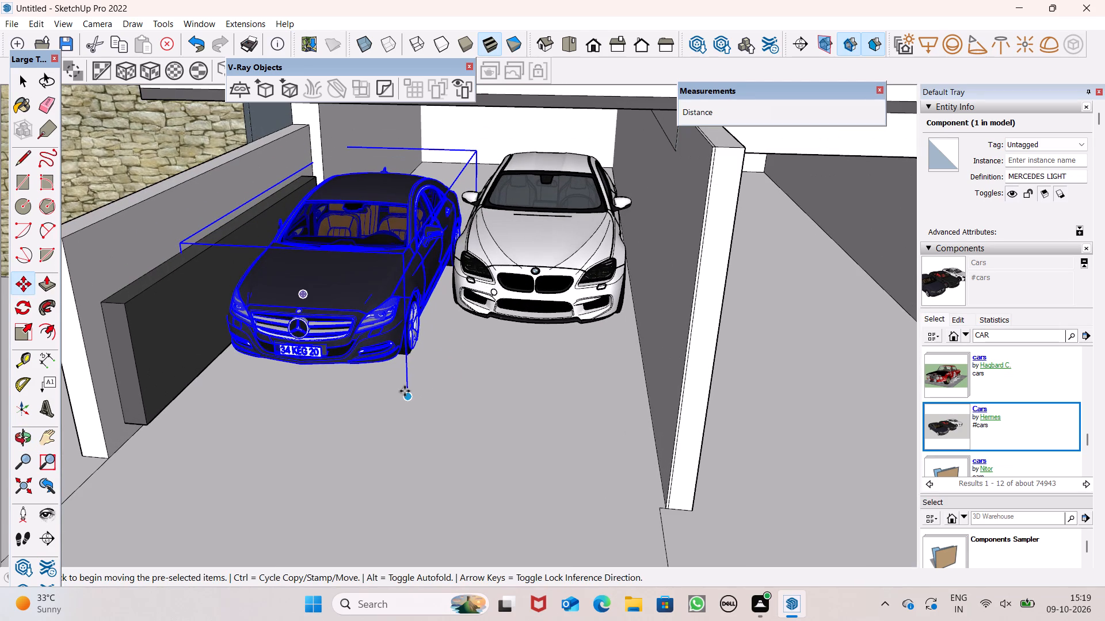
scroll(441, 362, "down", 4)
scroll(519, 353, "down", 5)
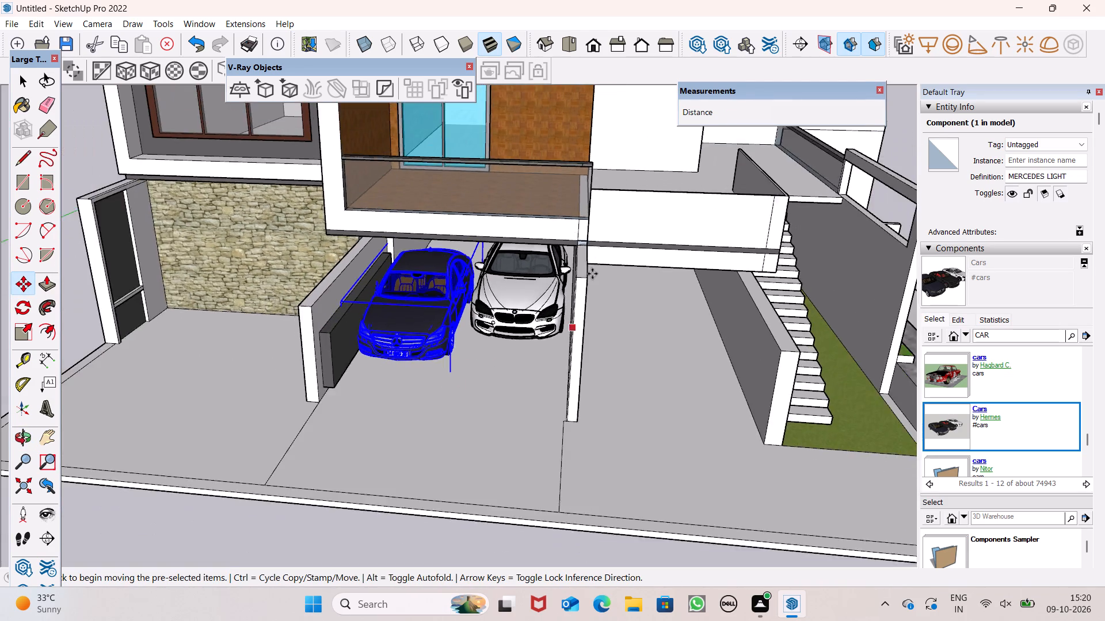
scroll(592, 274, "down", 11)
scroll(619, 340, "down", 3)
middle_click_drag(618, 358, 425, 404)
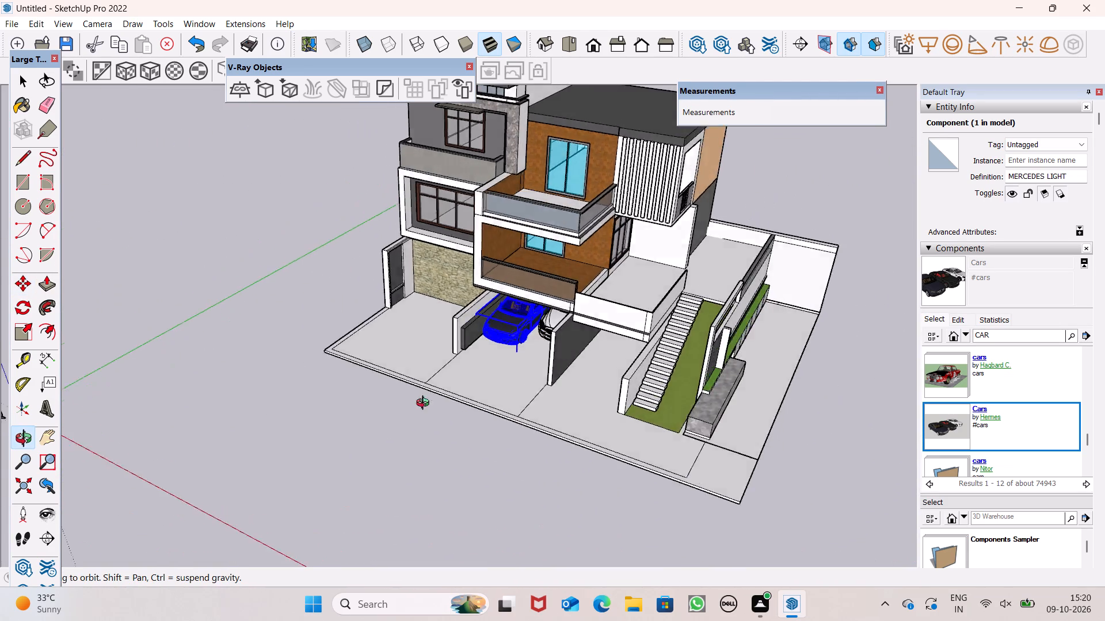
middle_click_drag(425, 404, 448, 389)
scroll(460, 401, "down", 4)
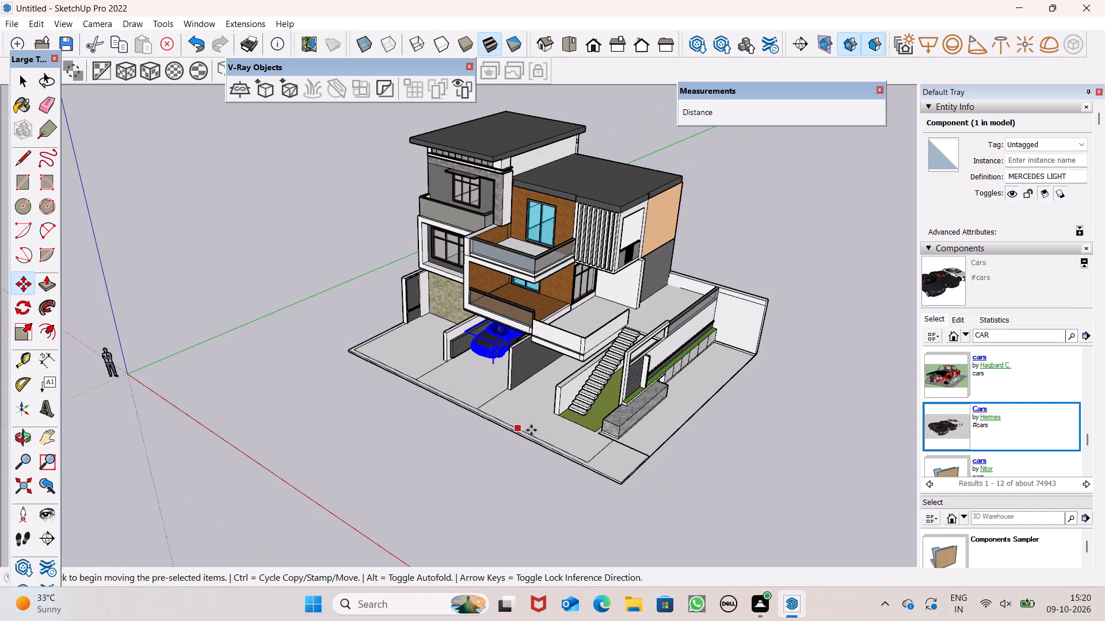
middle_click_drag(515, 432, 691, 403)
scroll(388, 348, "up", 4)
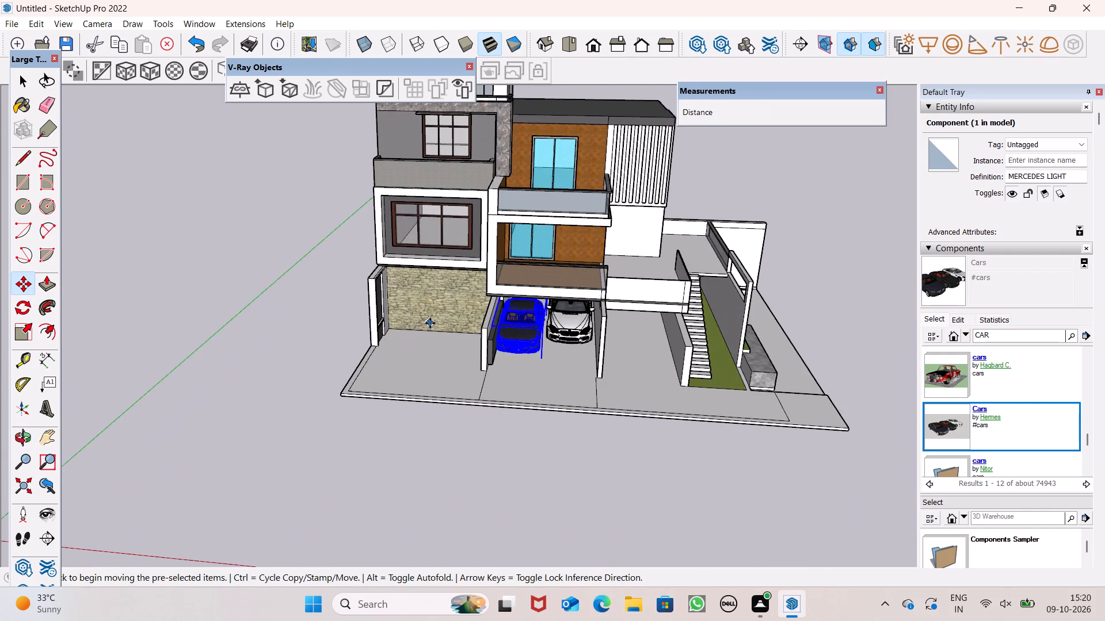
scroll(418, 327, "down", 2)
scroll(577, 266, "up", 5)
scroll(549, 320, "up", 6)
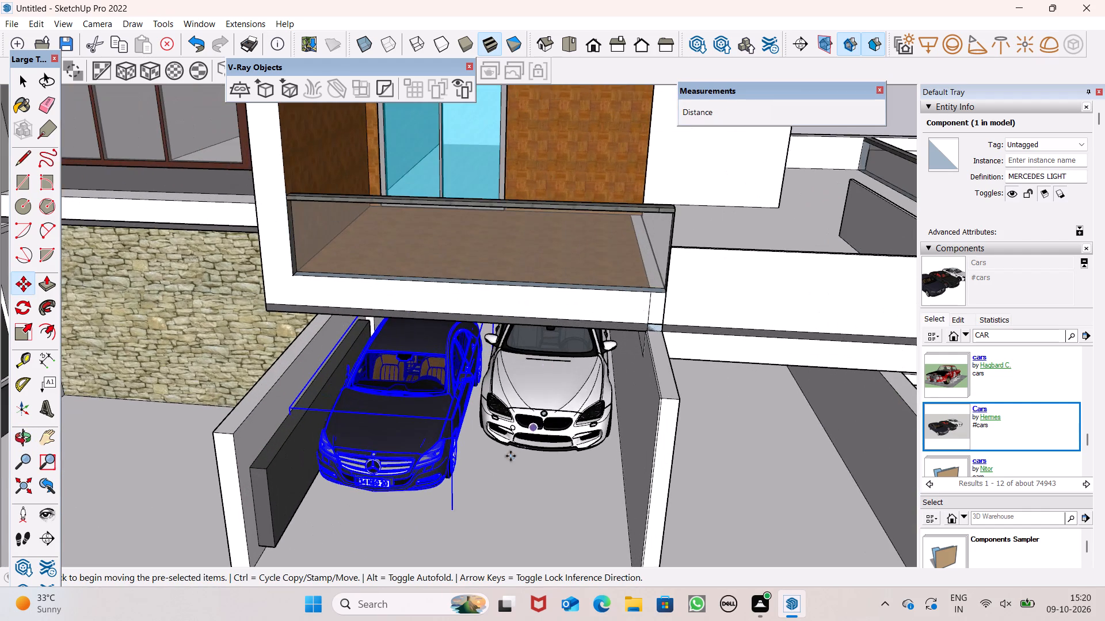
scroll(464, 297, "down", 5)
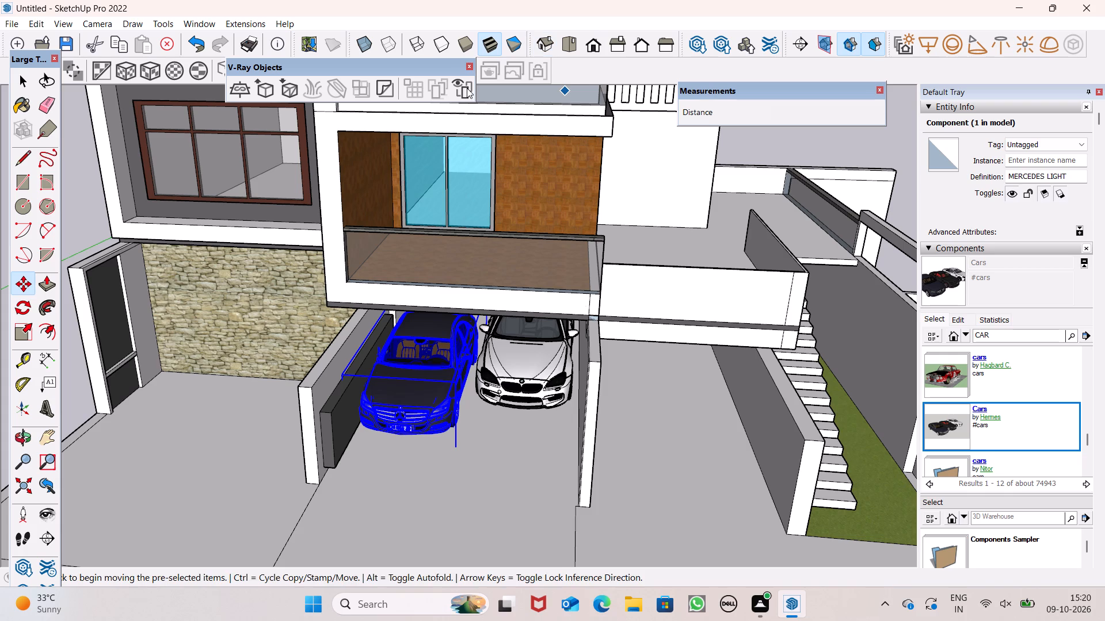
scroll(443, 113, "down", 1)
scroll(340, 79, "down", 3)
scroll(568, 494, "up", 4)
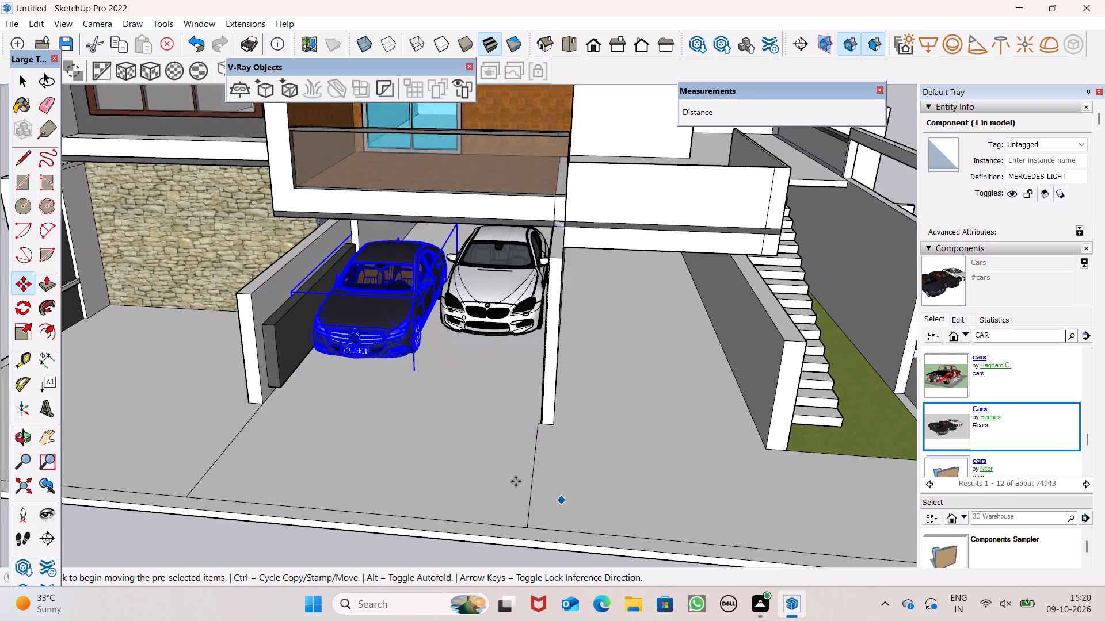
scroll(499, 473, "down", 1)
scroll(420, 397, "up", 5)
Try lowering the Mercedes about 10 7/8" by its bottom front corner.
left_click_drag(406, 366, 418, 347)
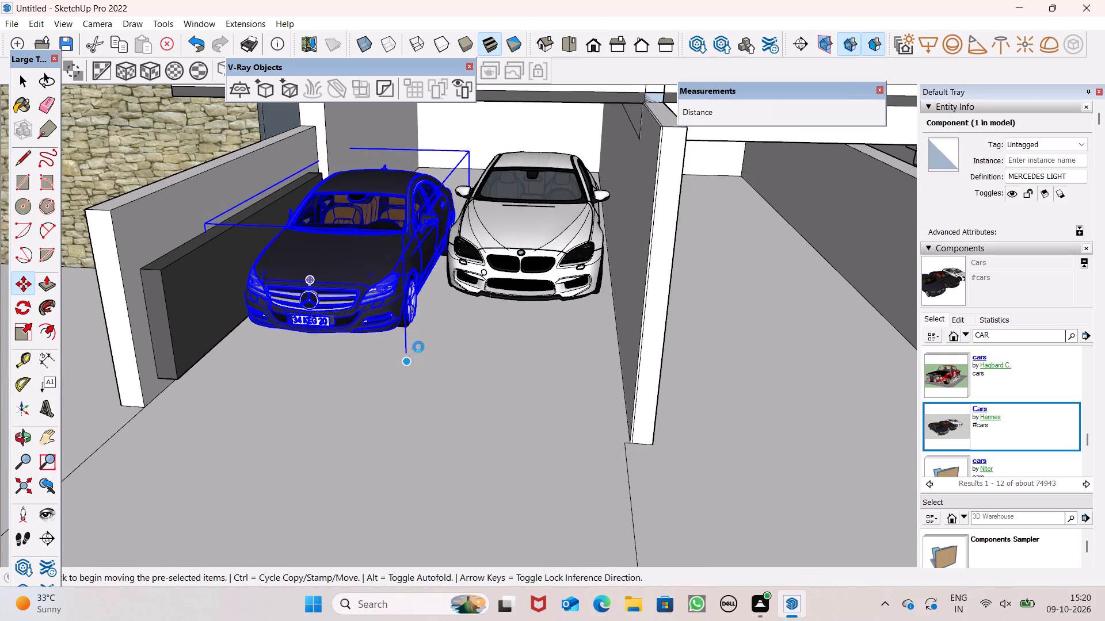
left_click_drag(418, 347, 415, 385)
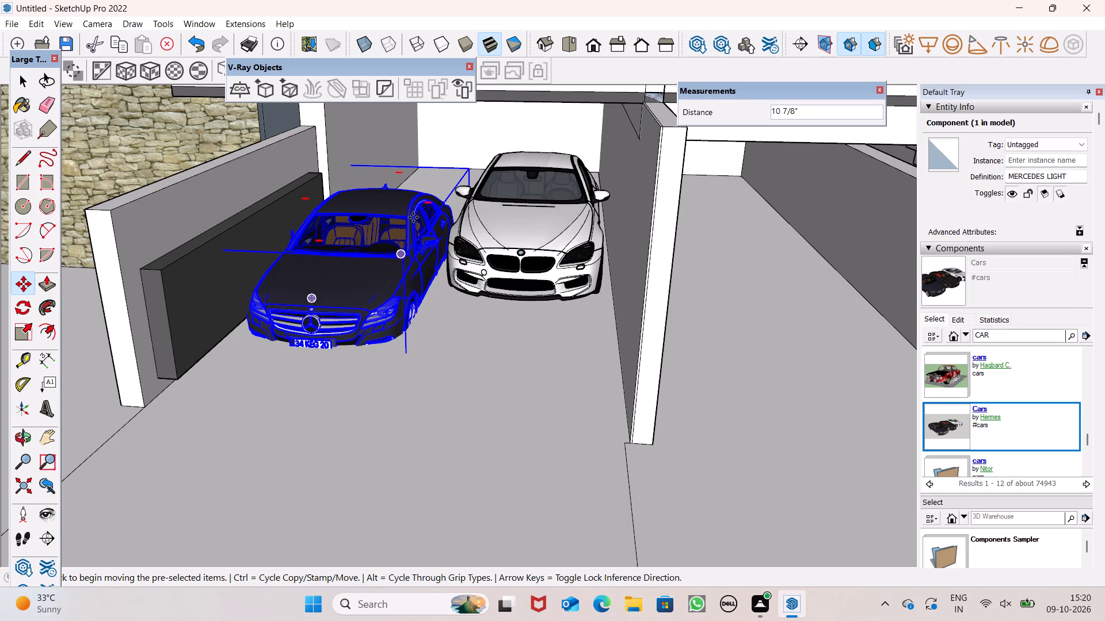
Raise the Mercedes back onto the bay floor by its bottom front corner while moving it about 2'7" toward the bay opening.
scroll(414, 214, "down", 5)
scroll(417, 300, "up", 1)
scroll(414, 300, "down", 1)
scroll(410, 303, "up", 7)
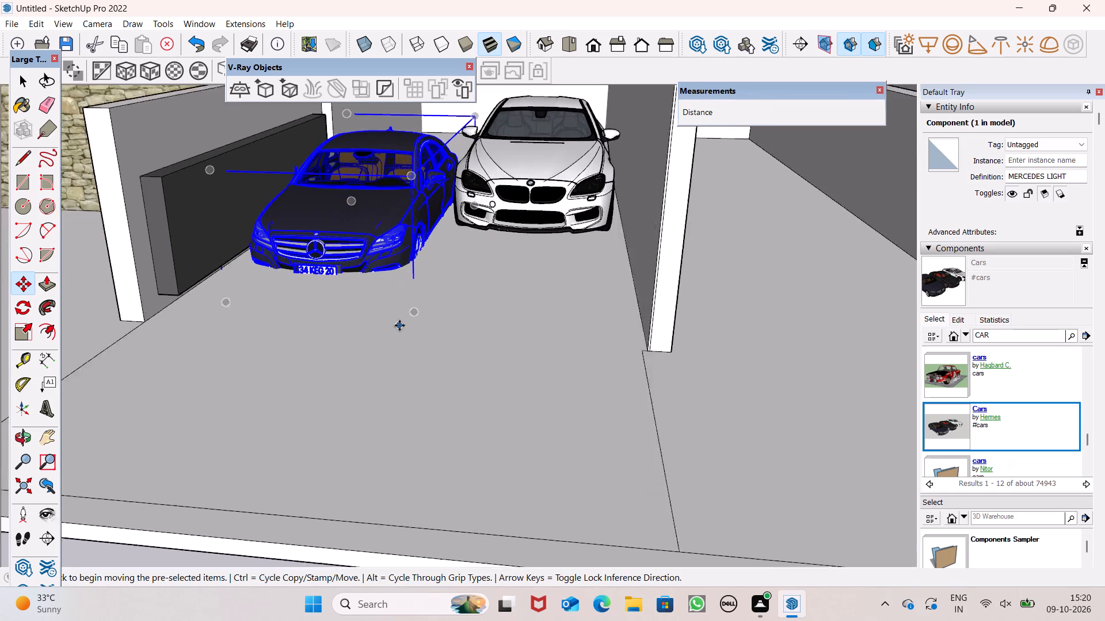
scroll(399, 325, "up", 2)
left_click_drag(417, 308, 410, 282)
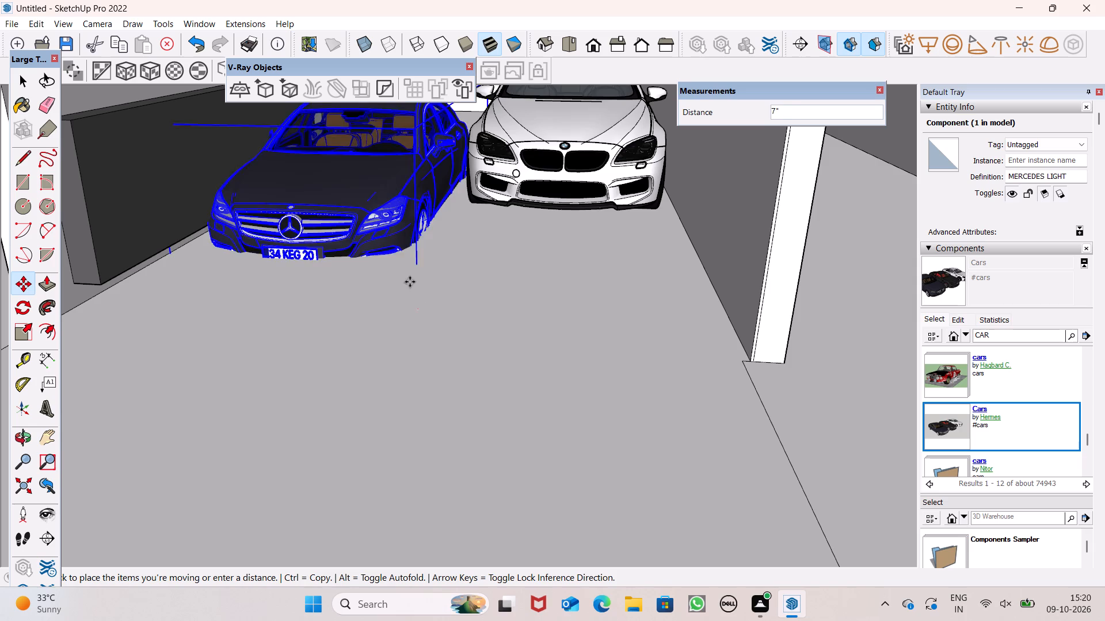
left_click_drag(410, 282, 403, 297)
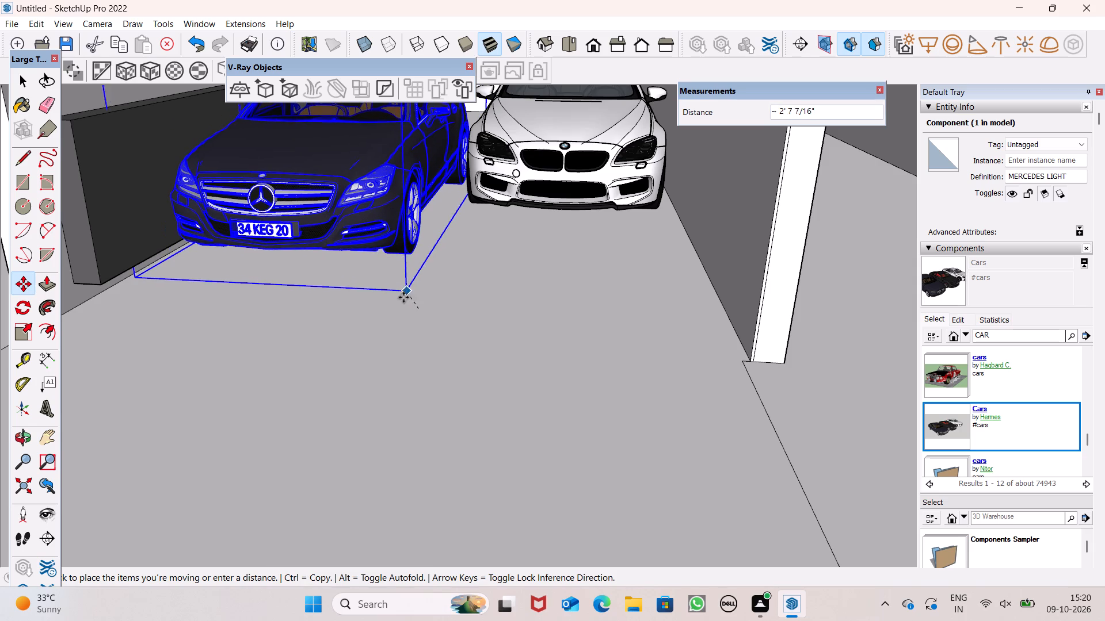
left_click_drag(403, 297, 402, 299)
Move the Mercedes about 1'1" further toward the bay opening by its bottom front corner and clear the selection.
left_click_drag(402, 300, 397, 320)
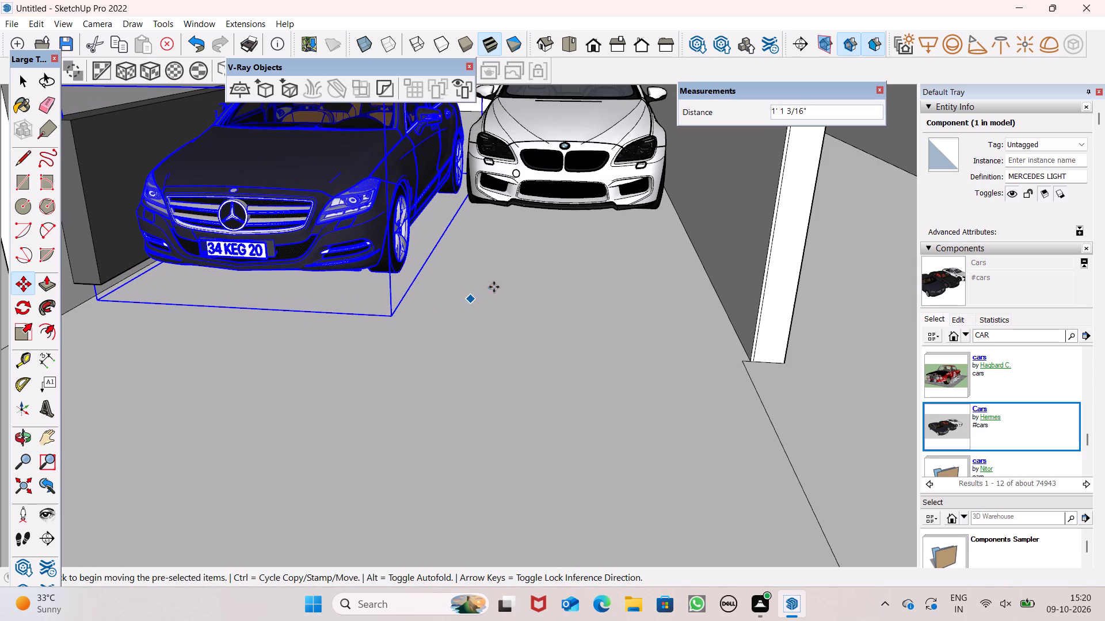
key("space")
key("space")
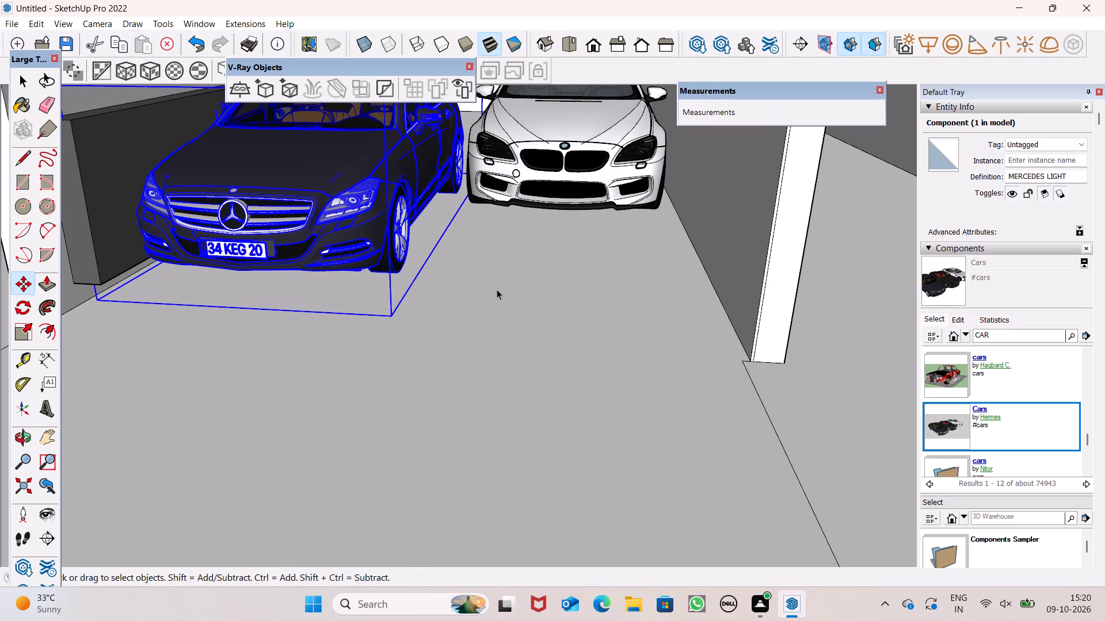
scroll(549, 237, "down", 6)
scroll(549, 237, "up", 1)
scroll(549, 237, "down", 1)
scroll(547, 285, "down", 3)
middle_click_drag(515, 390, 528, 446)
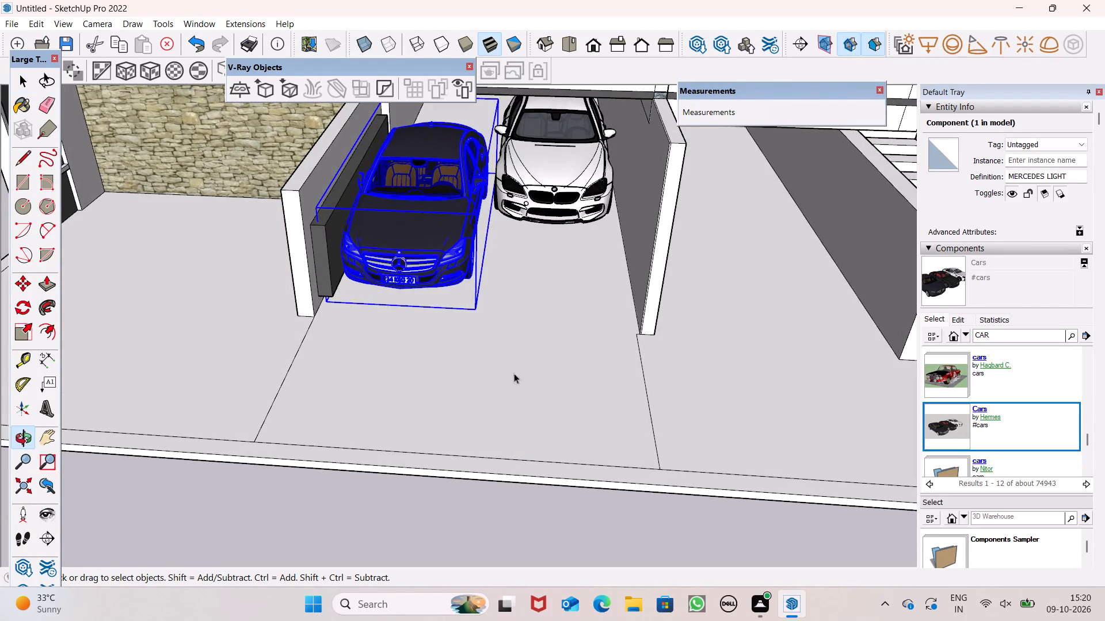
scroll(522, 338, "down", 8)
left_click(523, 505)
Examine the placement of both parked cars in the middle bay from above and from the front.
scroll(441, 331, "up", 7)
middle_click_drag(479, 315, 480, 315)
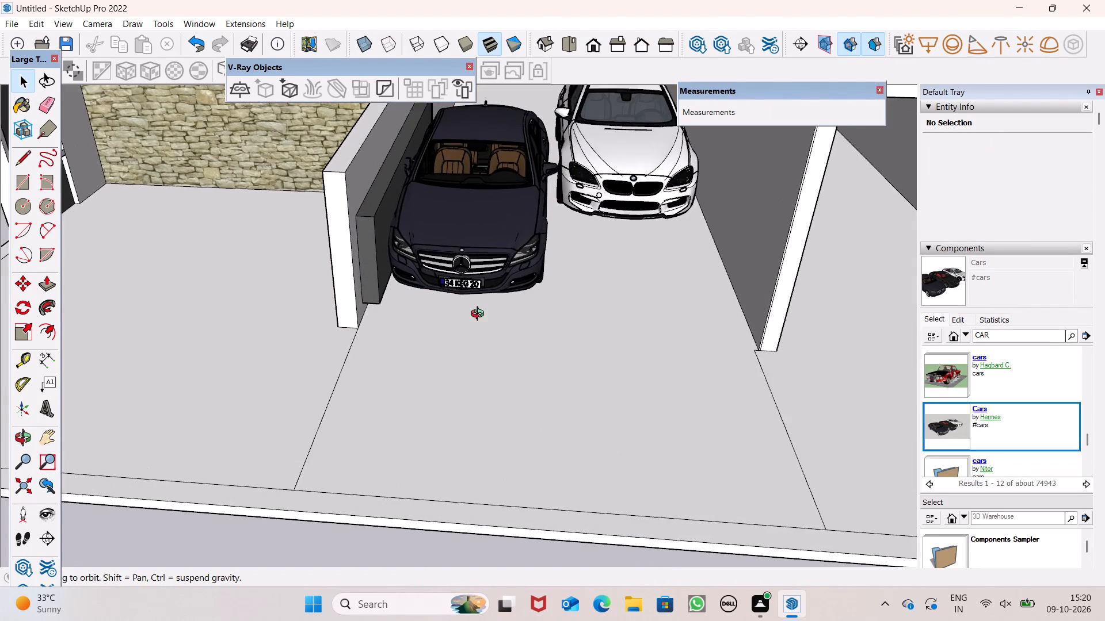
middle_click_drag(480, 315, 517, 387)
scroll(504, 272, "up", 2)
scroll(682, 329, "down", 5)
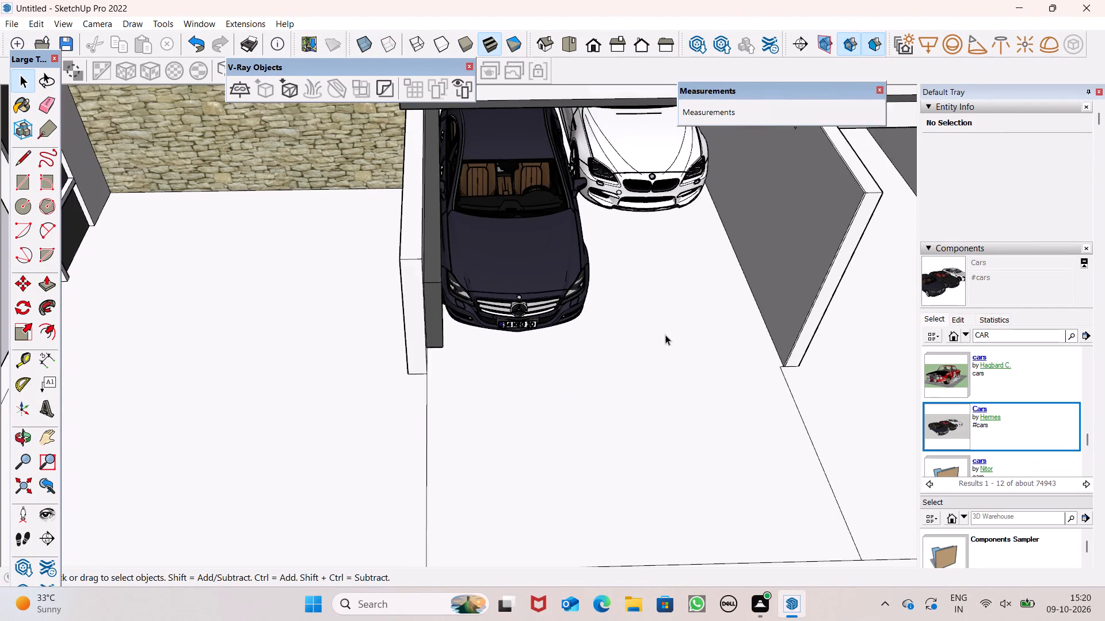
scroll(666, 324, "down", 5)
middle_click_drag(700, 321, 574, 174)
scroll(665, 232, "up", 1)
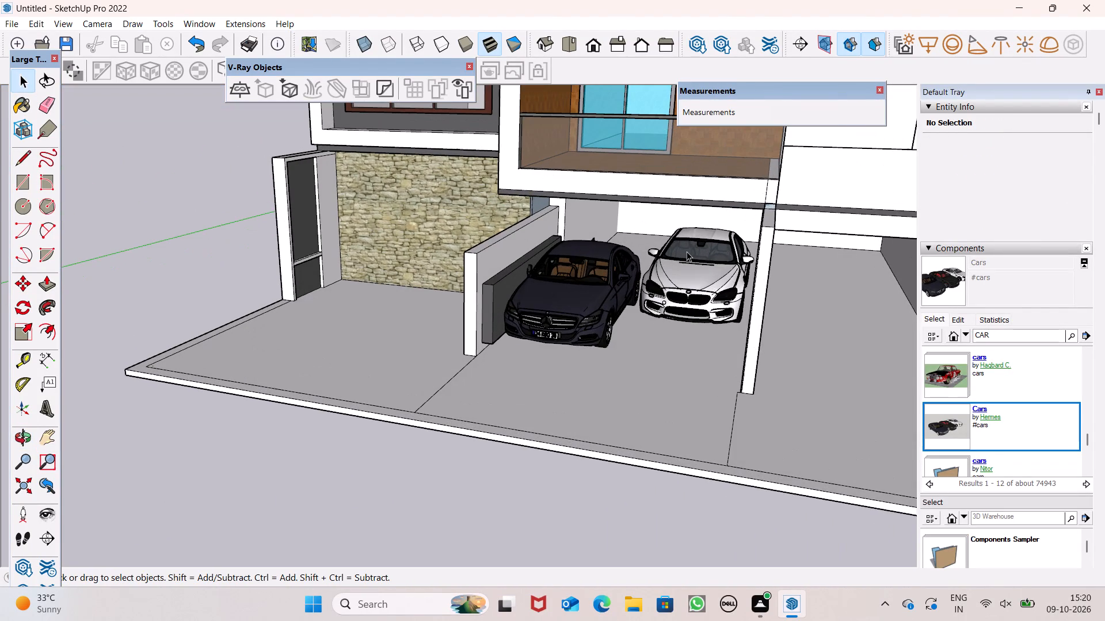
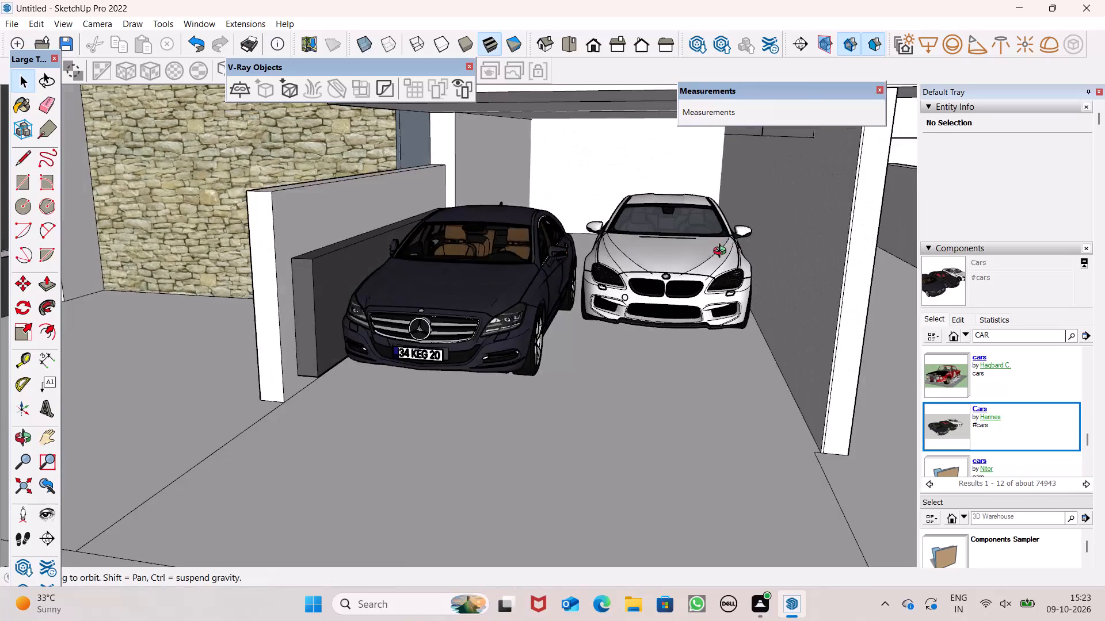
Move the white BMW about 5'1" deeper into the middle bay by its bottom front corner and nudge it slightly toward the side wall.
middle_click(710, 306)
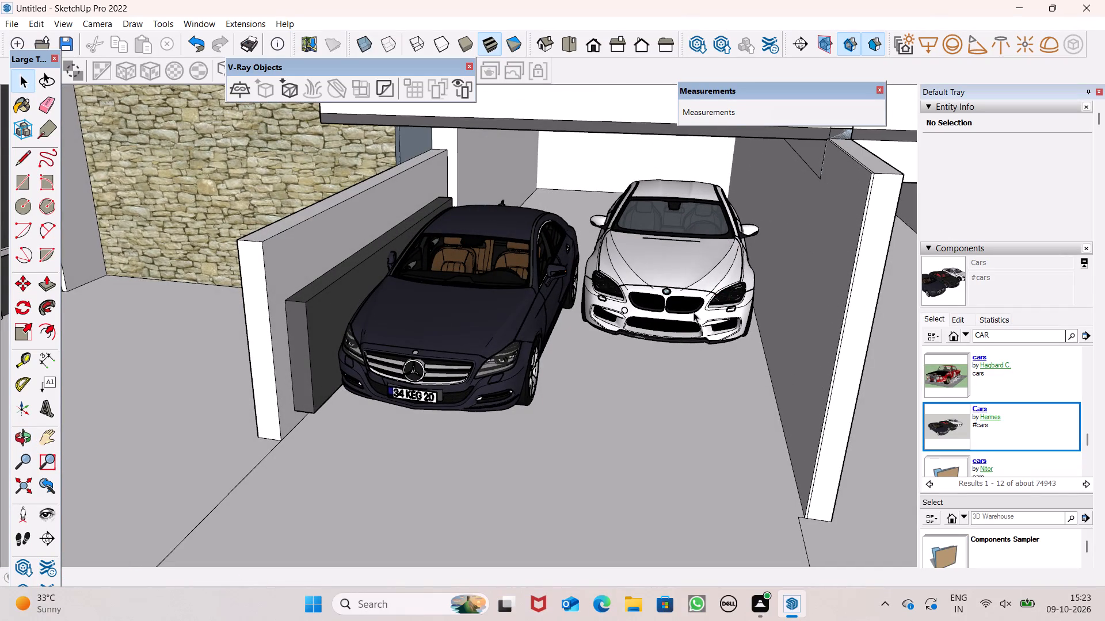
left_click(693, 313)
scroll(681, 302, "up", 4)
type("M\\")
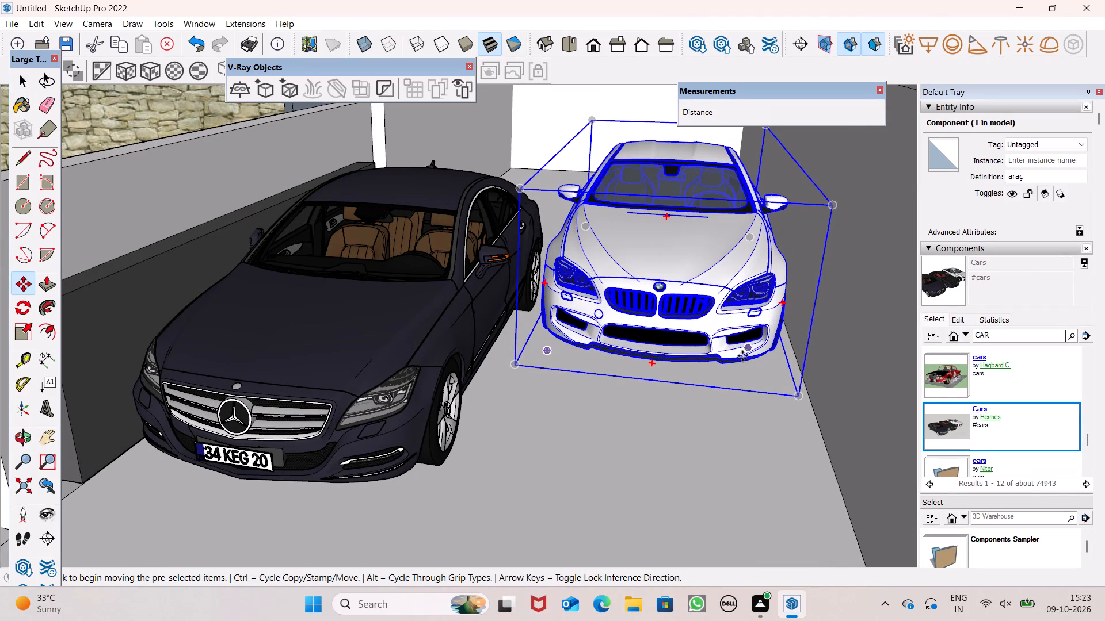
left_click_drag(796, 399, 782, 364)
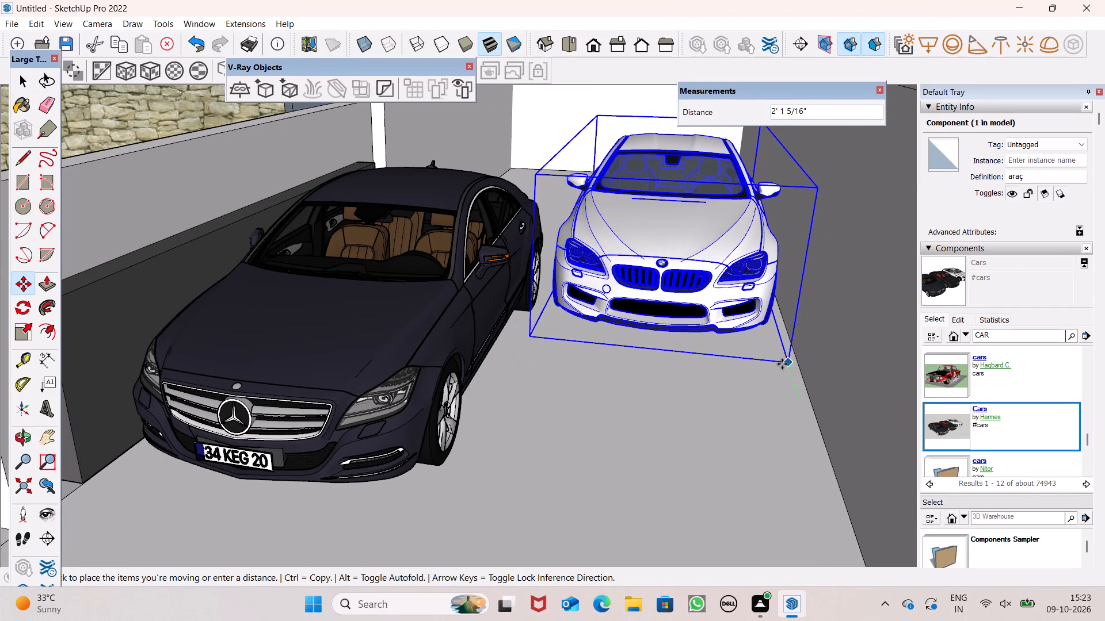
left_click_drag(782, 364, 769, 325)
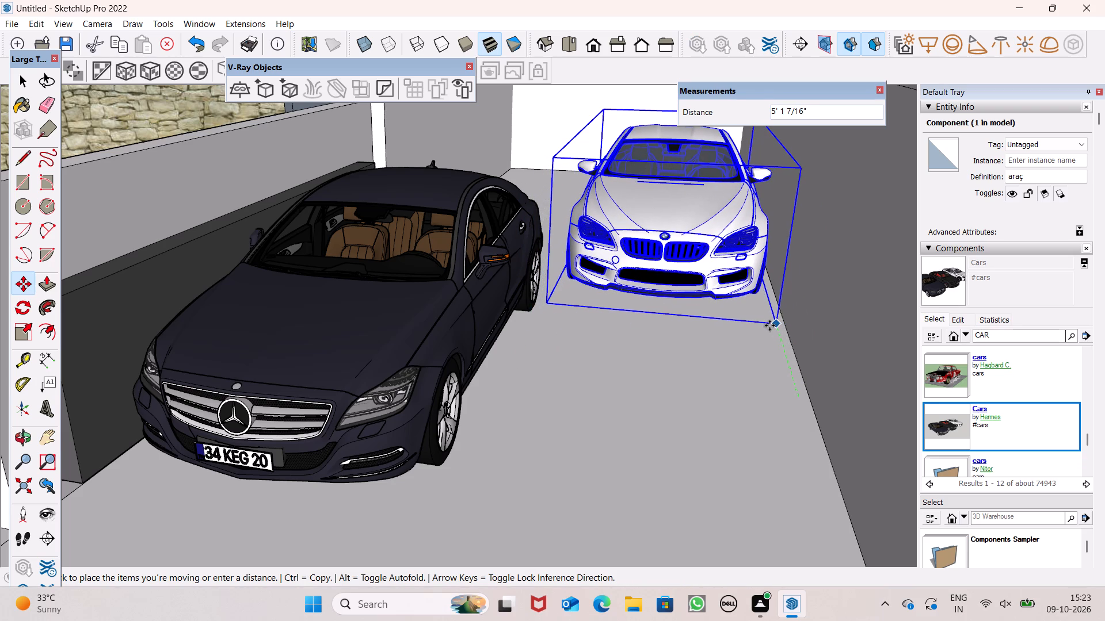
left_click_drag(769, 325, 765, 327)
left_click_drag(764, 327, 779, 331)
key("space")
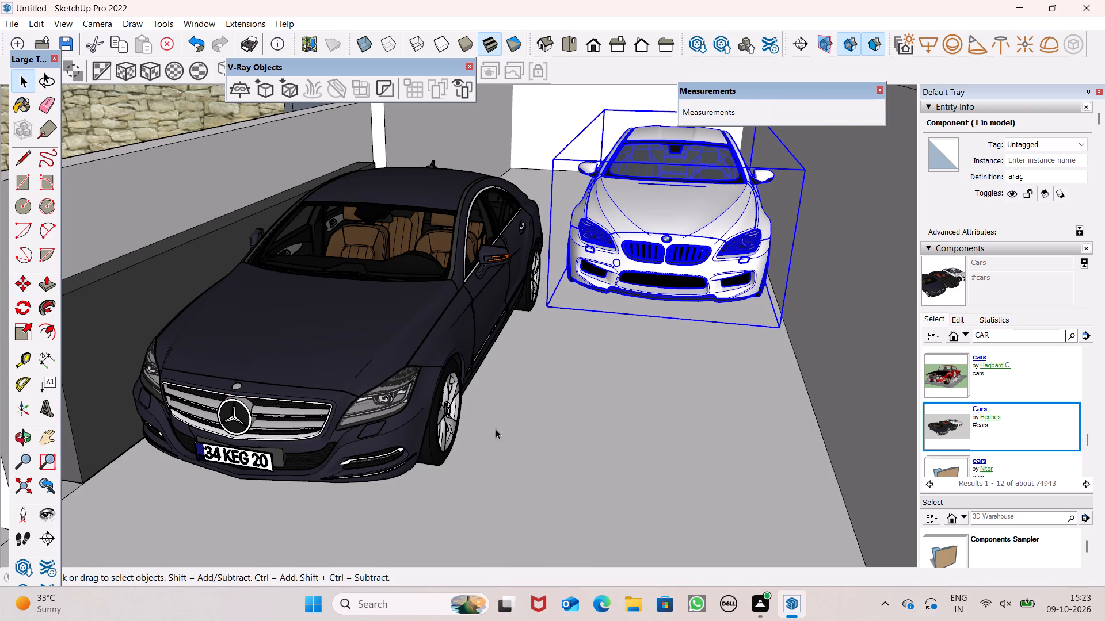
Move the Mercedes about 11 1/2" by its bottom front corner, and move it about another 2'7".
left_click(372, 417)
key("m")
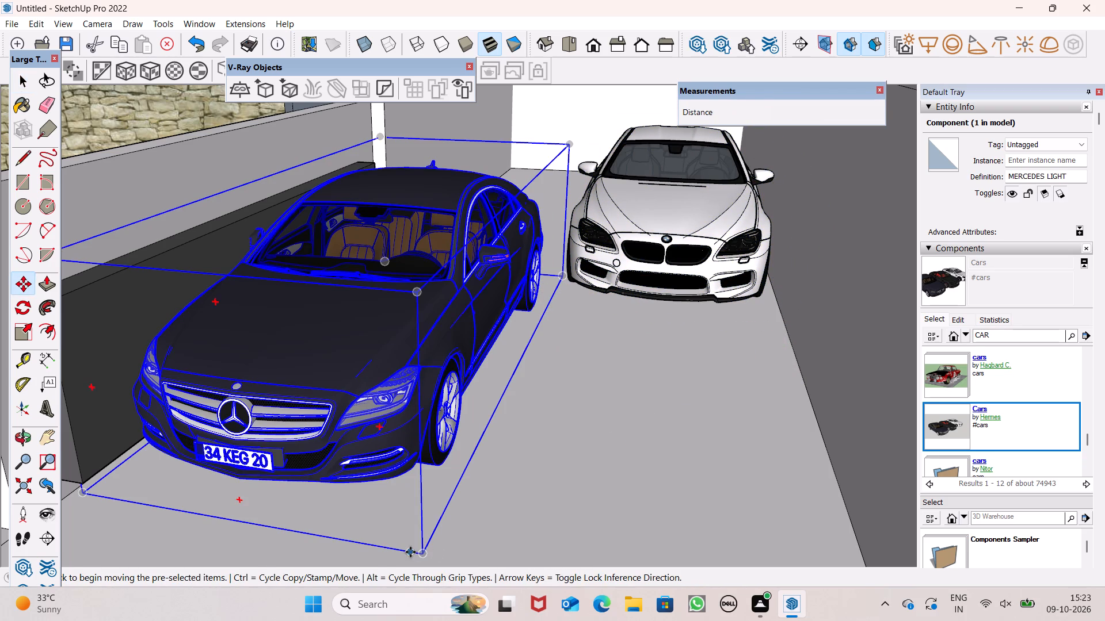
key("Return")
left_click_drag(423, 555, 425, 557)
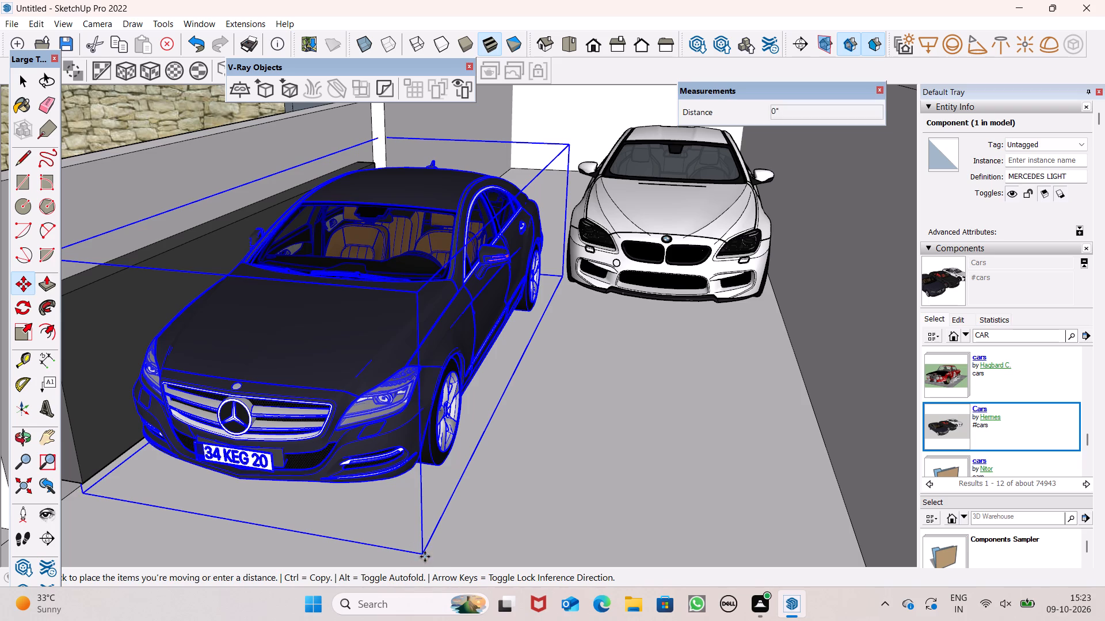
left_click_drag(425, 557, 443, 566)
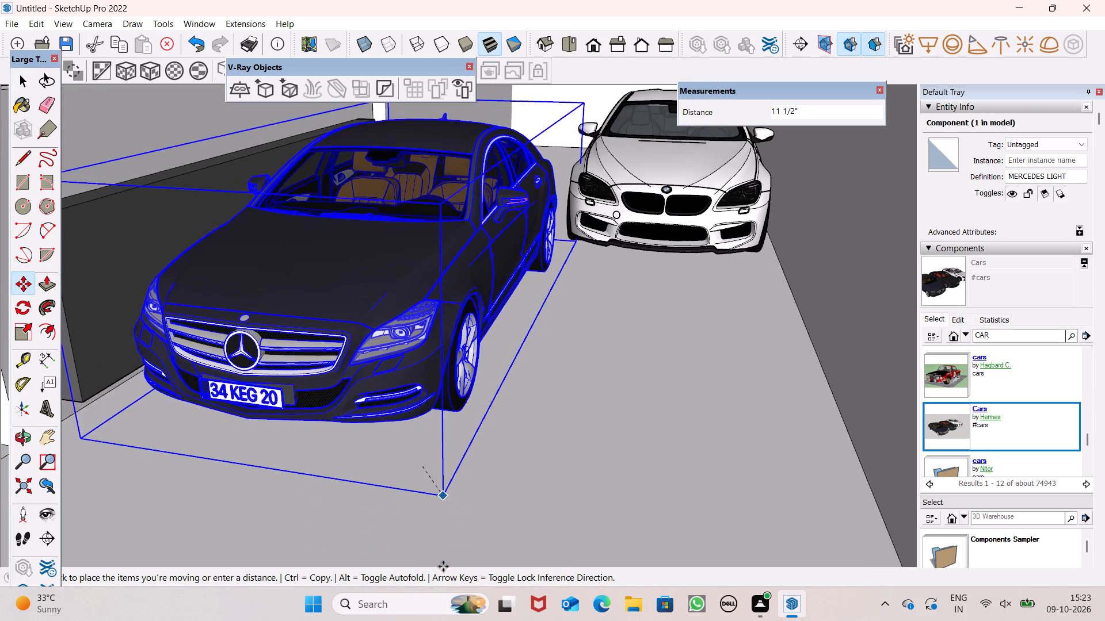
left_click_drag(443, 566, 443, 564)
scroll(478, 537, "down", 7)
scroll(540, 462, "down", 4)
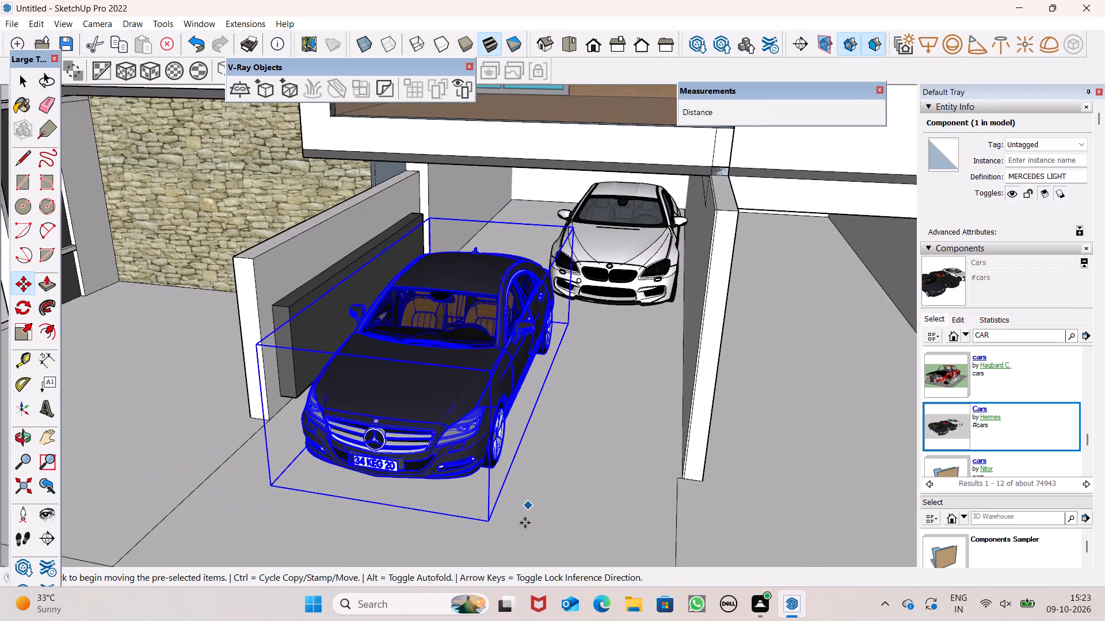
scroll(520, 531, "up", 2)
left_click_drag(484, 519, 490, 455)
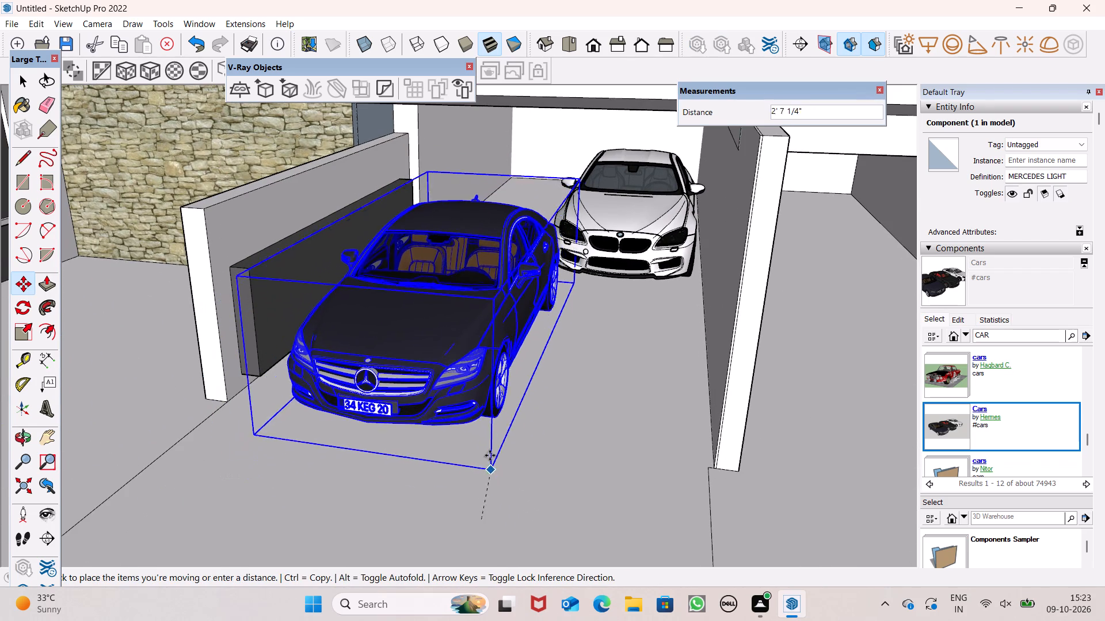
left_click_drag(490, 455, 485, 460)
Move the Mercedes about 4'4" onto the bay floor by its bottom front corner and shift it about 3" toward the low side wall.
middle_click_drag(502, 476, 480, 312)
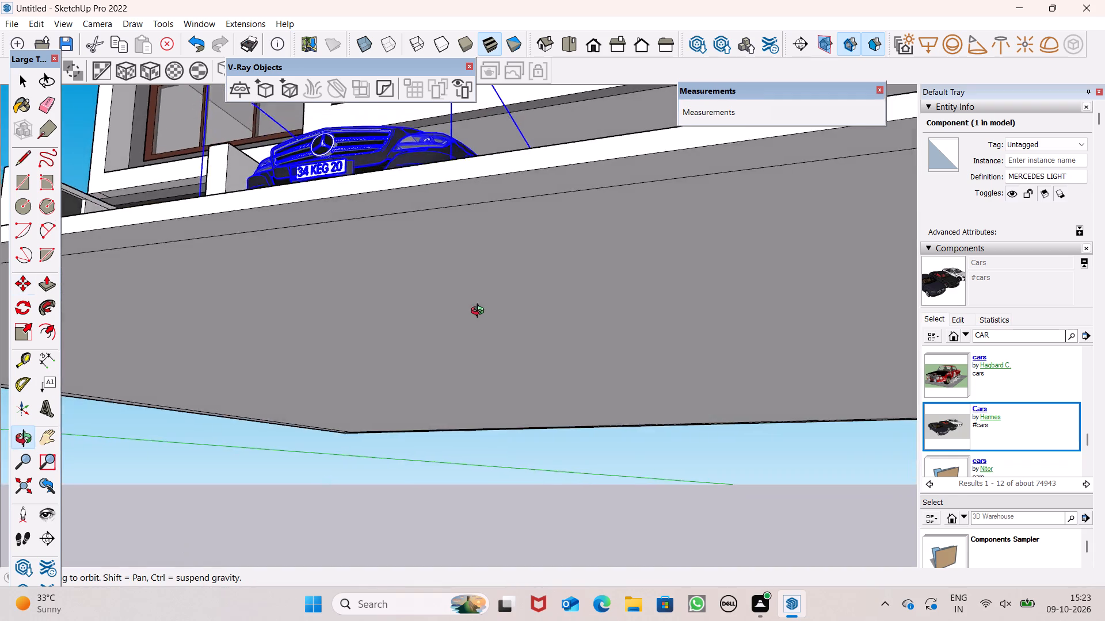
middle_click_drag(480, 312, 479, 375)
left_click_drag(449, 319, 467, 358)
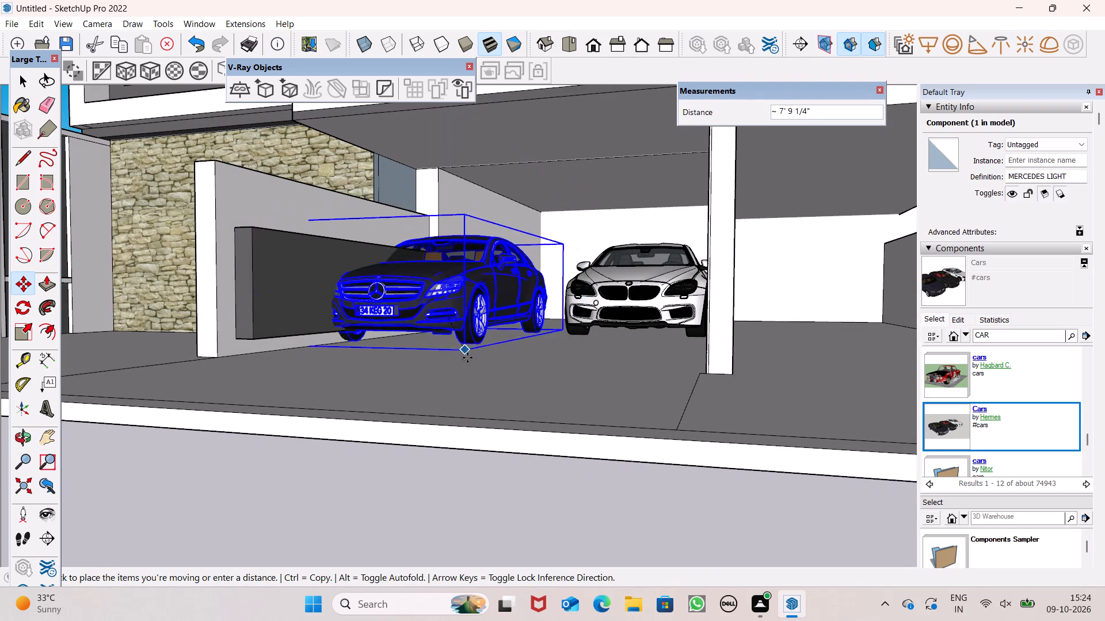
left_click_drag(467, 358, 471, 365)
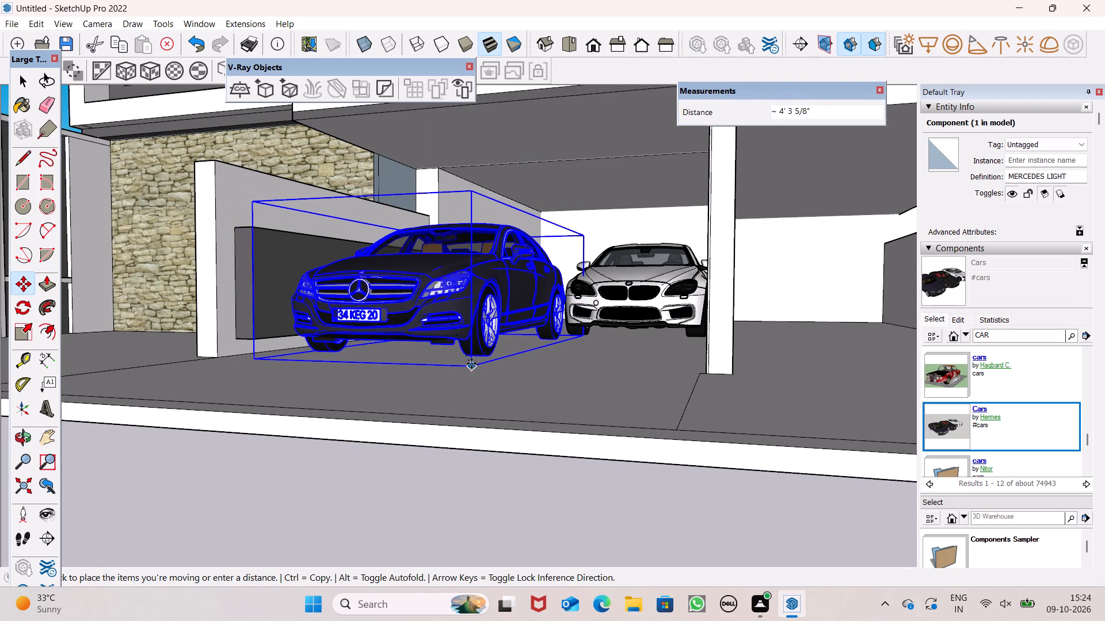
middle_click_drag(475, 383, 481, 458)
scroll(452, 382, "up", 6)
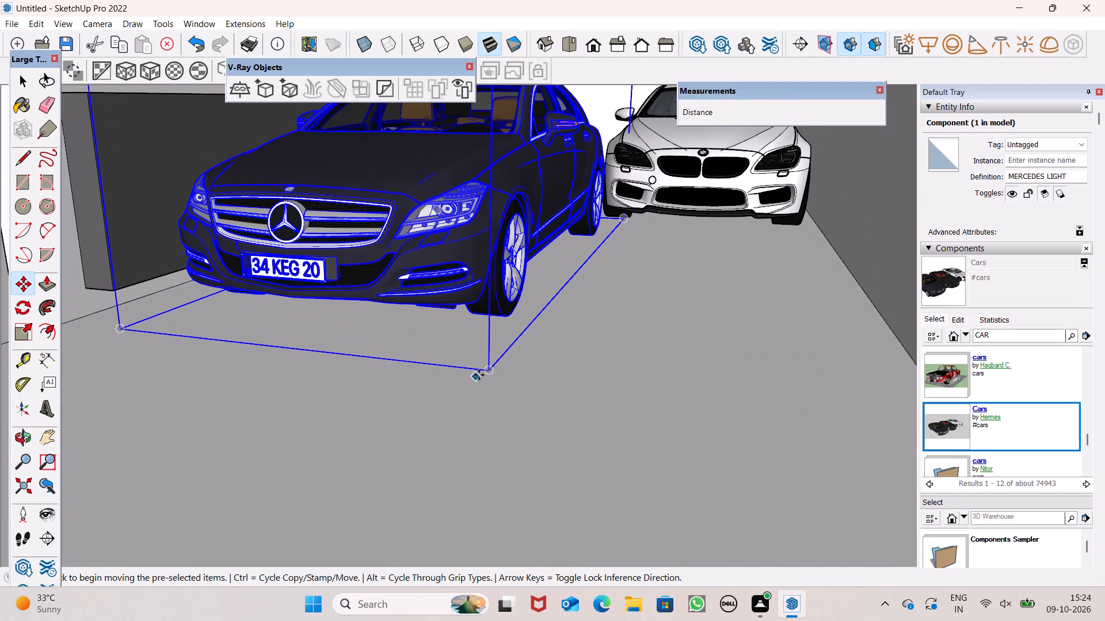
left_click_drag(486, 371, 474, 363)
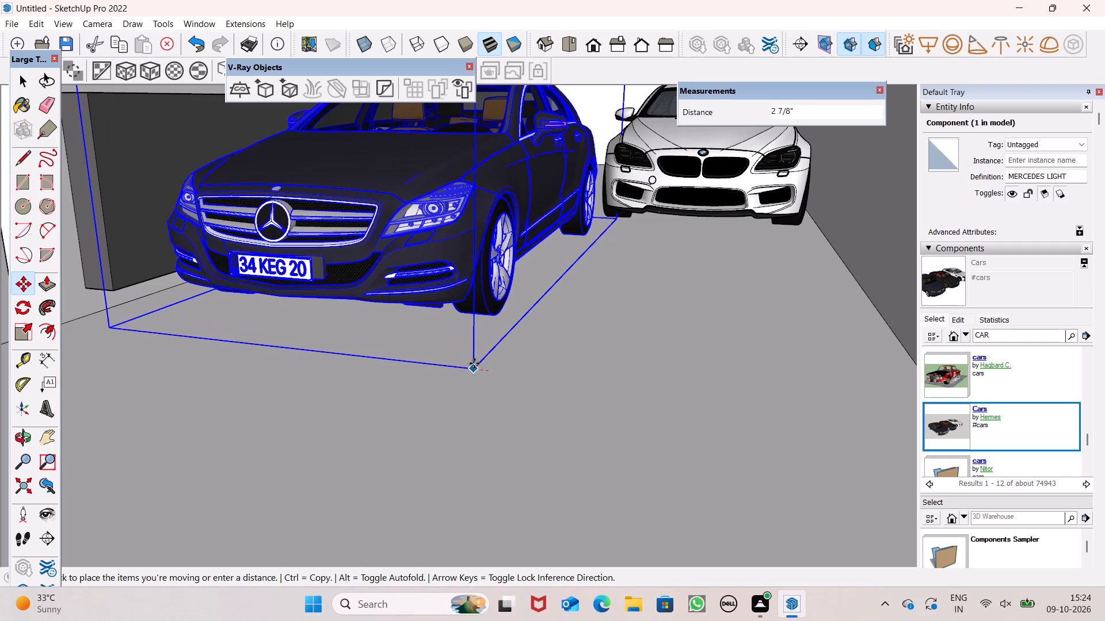
left_click_drag(474, 363, 475, 364)
Examine the Mercedes's placement in the middle bay from the front and clear the selection.
scroll(569, 343, "down", 8)
middle_click_drag(593, 369, 713, 400)
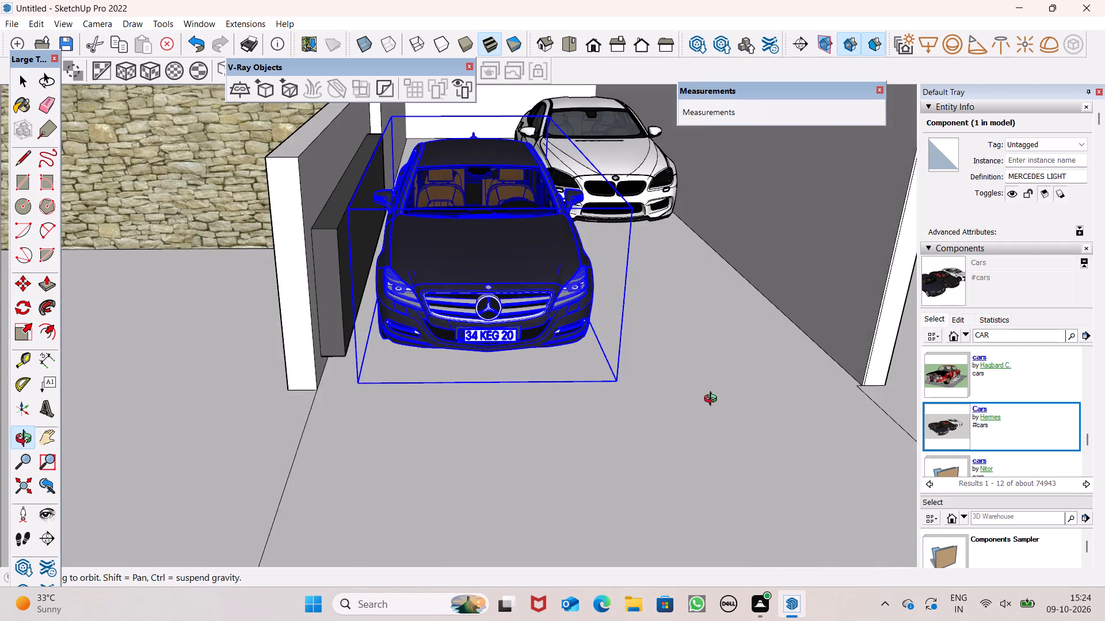
middle_click_drag(713, 400, 697, 412)
scroll(638, 360, "down", 4)
middle_click_drag(663, 385, 658, 263)
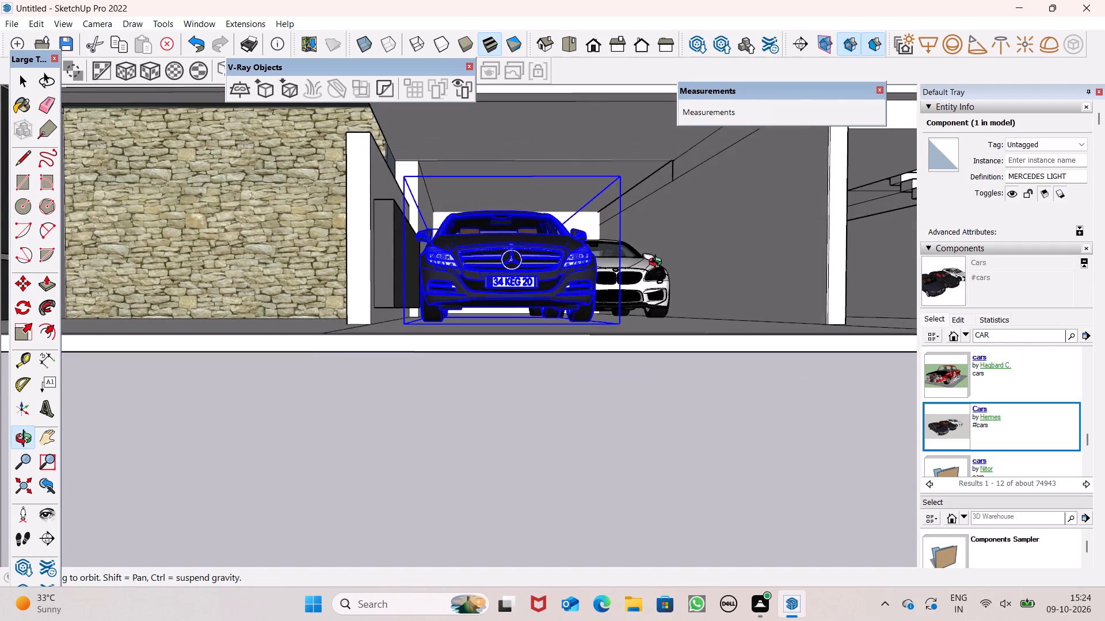
middle_click_drag(658, 263, 641, 301)
scroll(597, 313, "down", 10)
key("space")
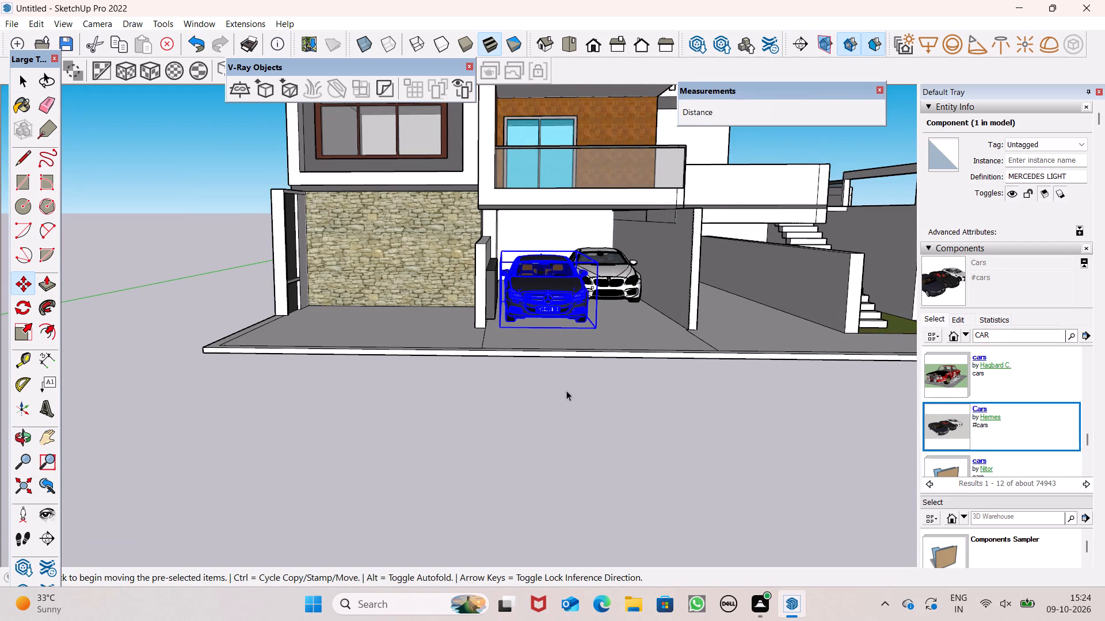
left_click(568, 404)
Move the black BMW M6 about 58'10" from outside the plot into the parking bay beside the staircase and clear the selection.
scroll(463, 275, "down", 13)
middle_click_drag(524, 322, 491, 400)
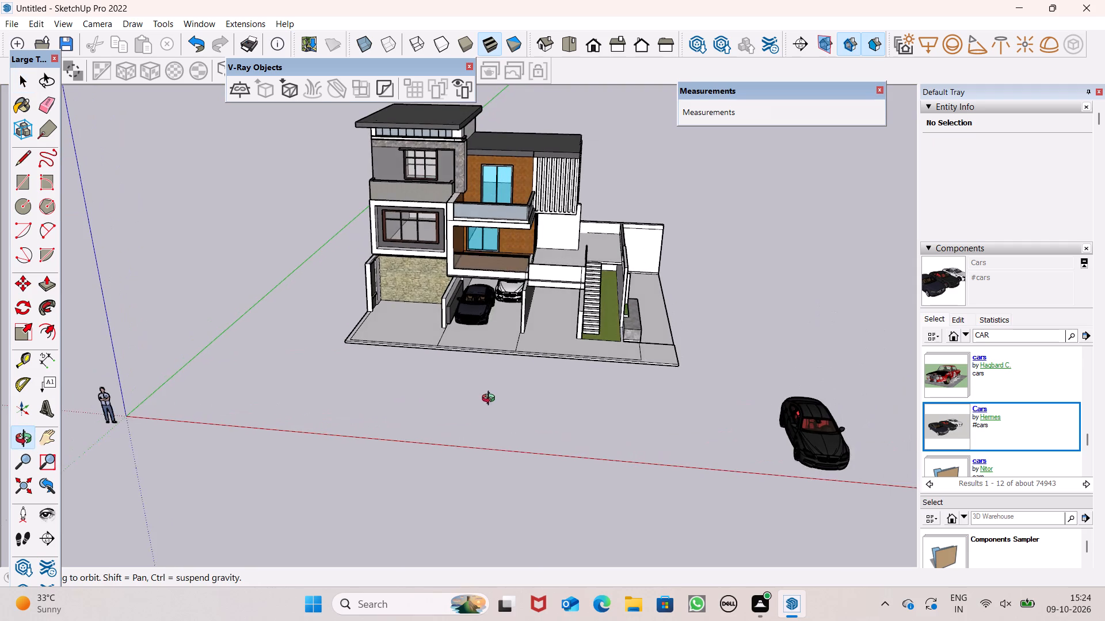
middle_click_drag(491, 400, 493, 400)
scroll(729, 417, "up", 4)
left_click(839, 455)
key("m")
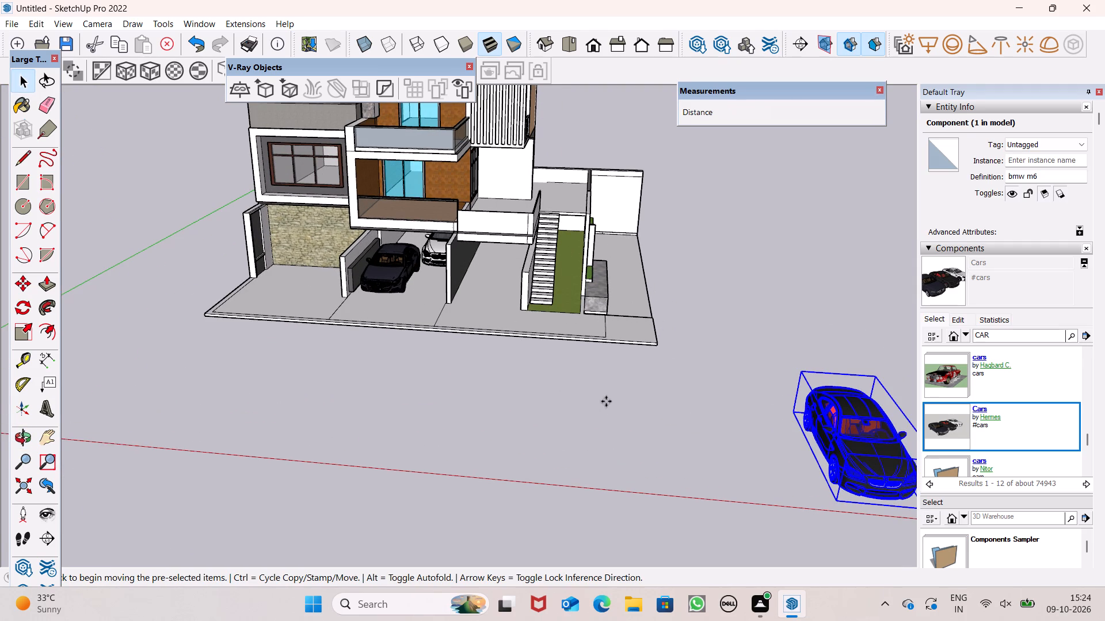
key("Return")
left_click_drag(832, 499, 787, 480)
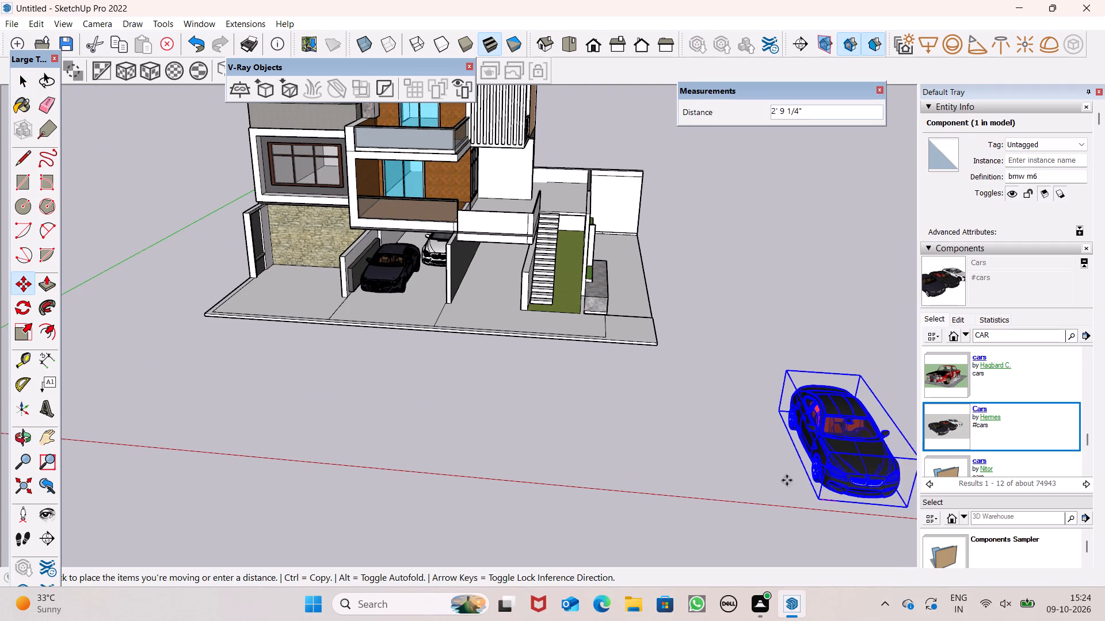
left_click_drag(787, 480, 472, 290)
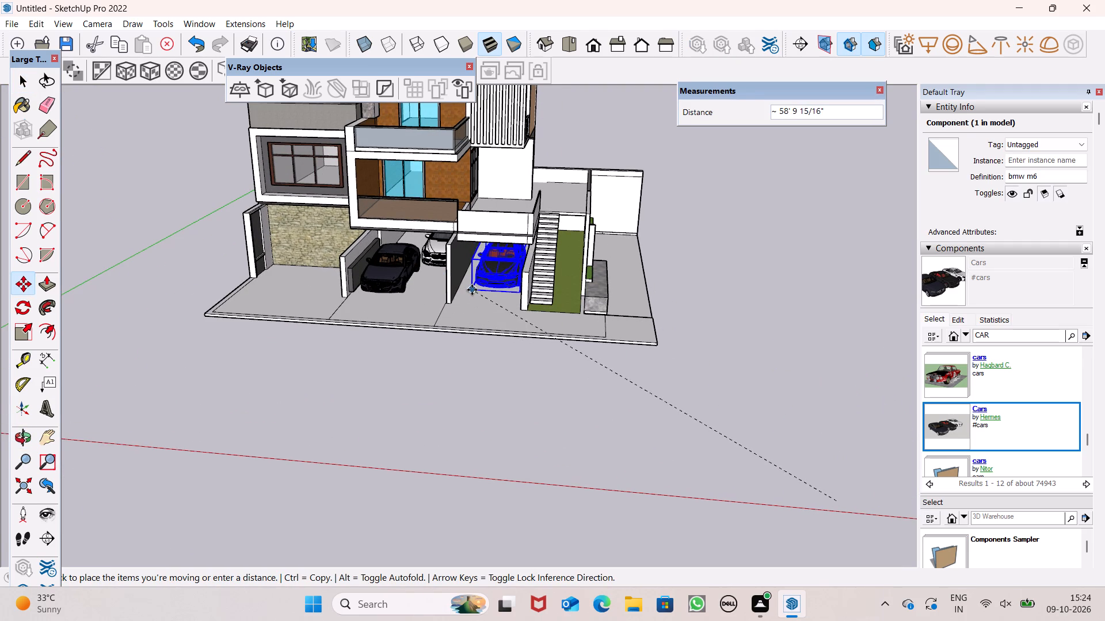
left_click_drag(472, 290, 467, 297)
scroll(474, 312, "up", 5)
scroll(482, 314, "down", 1)
scroll(482, 314, "up", 1)
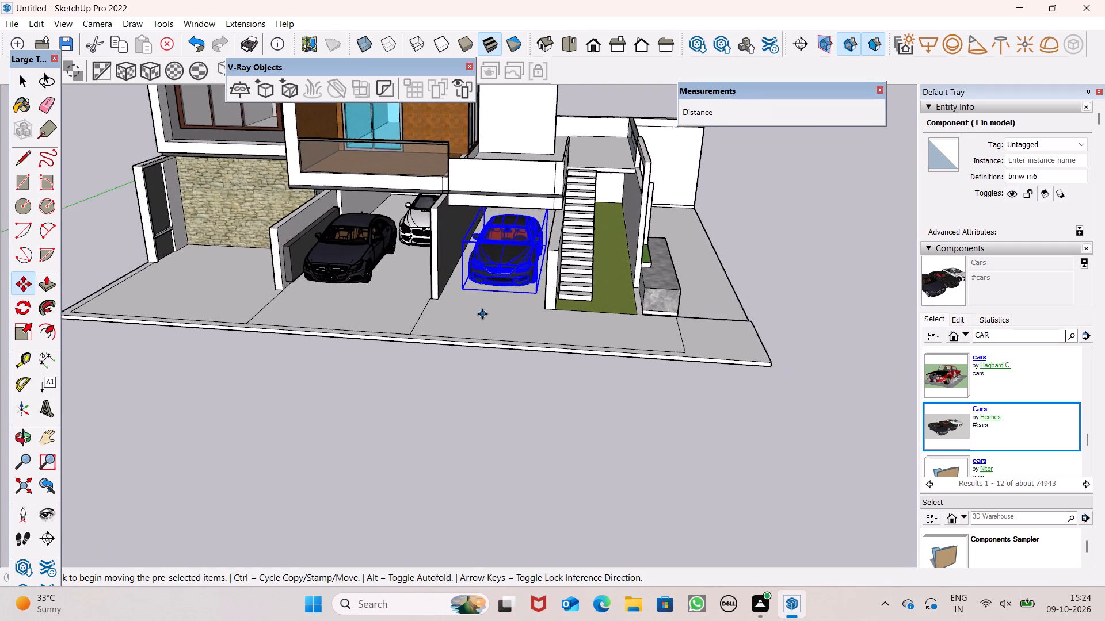
scroll(482, 314, "up", 1)
left_click(549, 420)
key("space")
left_click(547, 420)
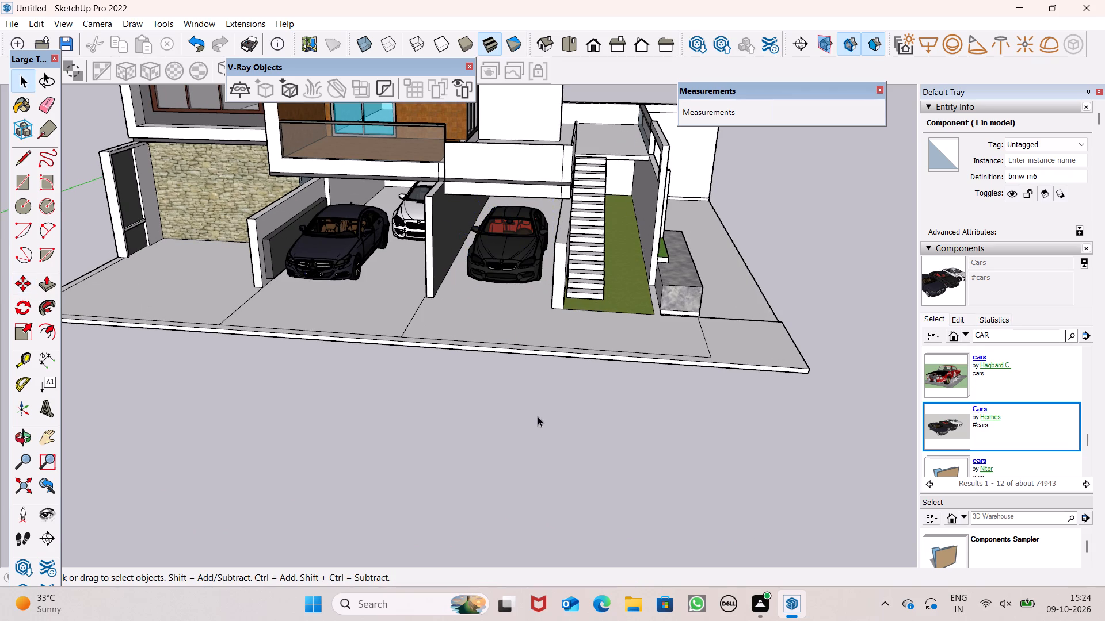
Examine the three parked cars and the empty stone-walled bay from the front of the house.
scroll(570, 235, "down", 3)
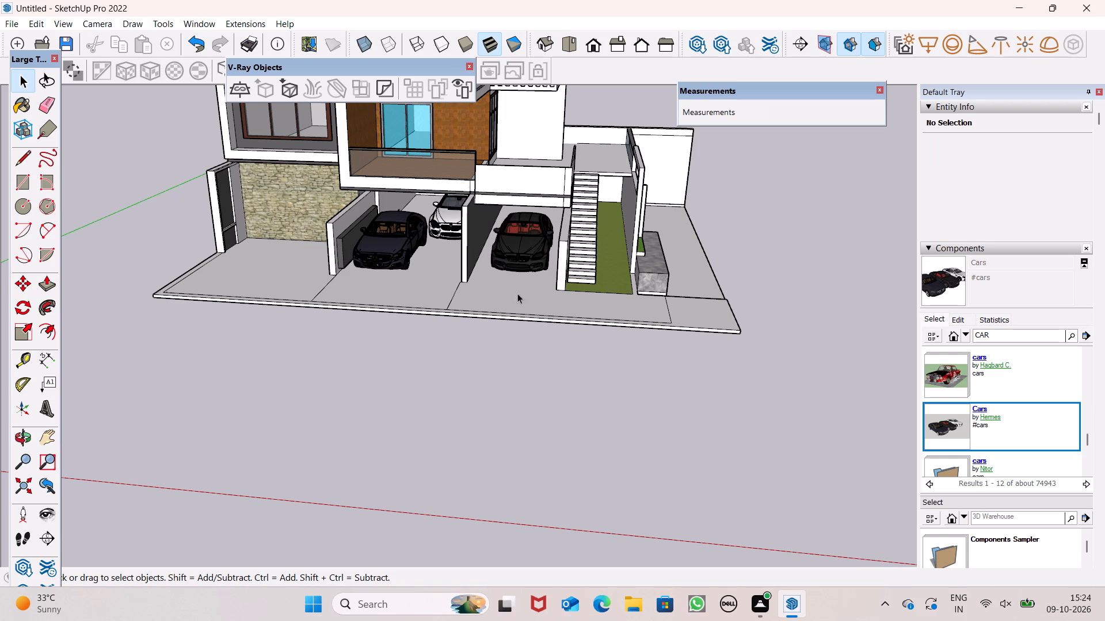
scroll(531, 312, "down", 1)
scroll(214, 211, "up", 4)
scroll(277, 256, "down", 3)
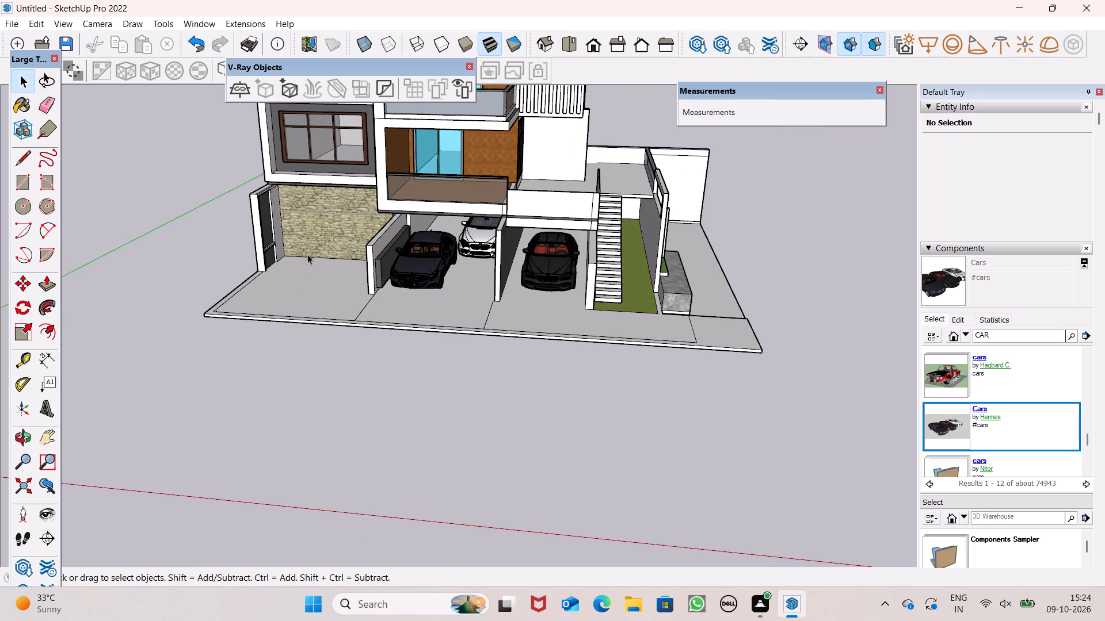
scroll(307, 254, "down", 2)
middle_click_drag(296, 292, 392, 323)
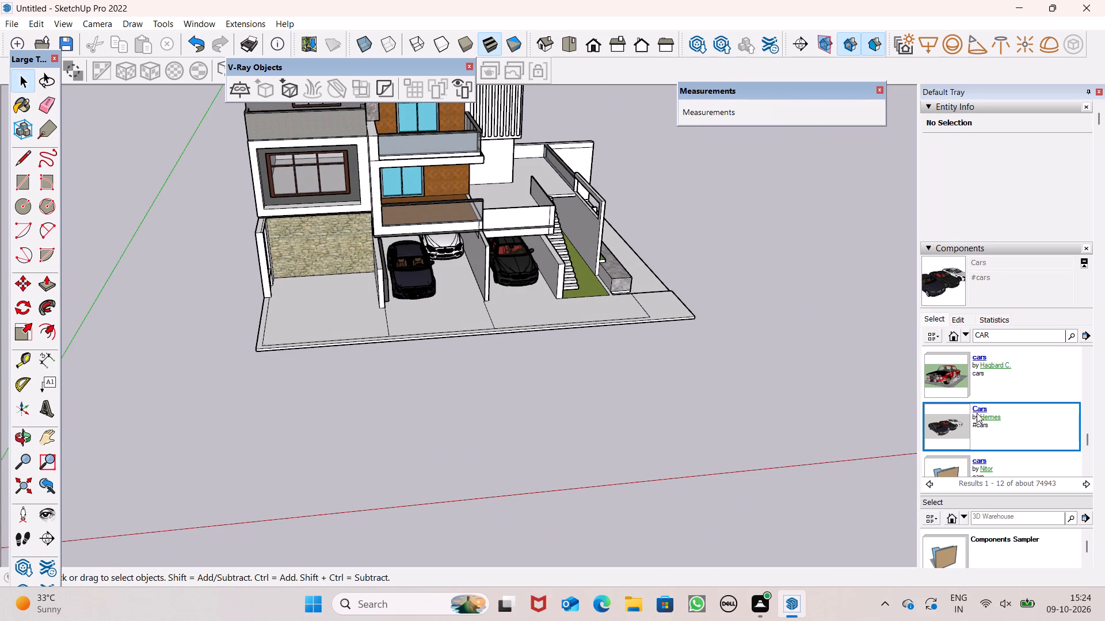
scroll(978, 415, "down", 12)
scroll(964, 385, "down", 9)
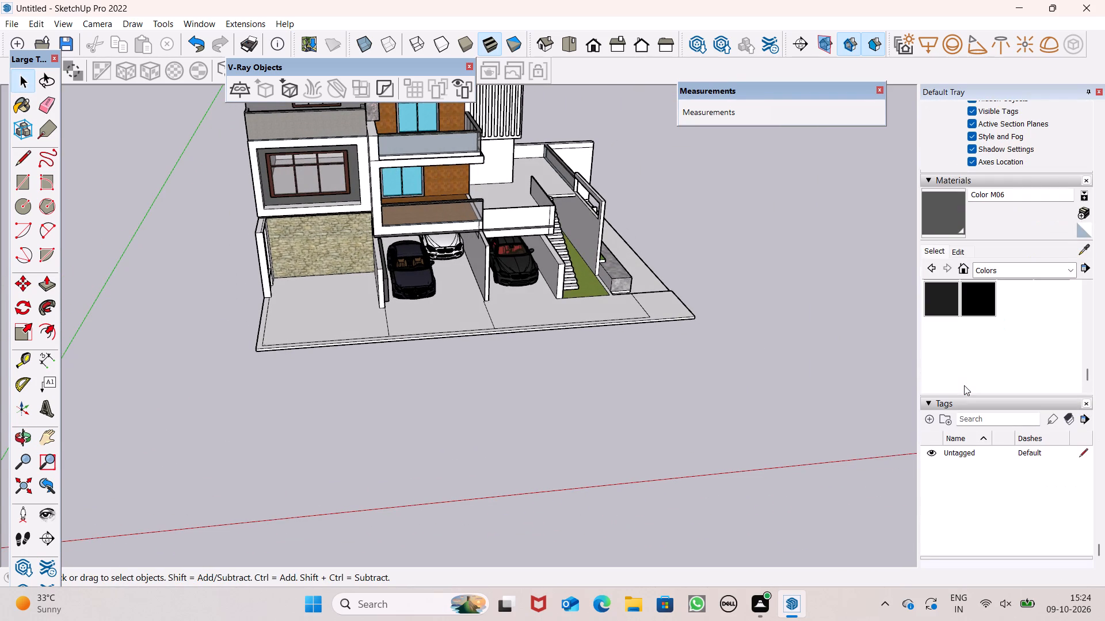
scroll(964, 385, "down", 2)
Draw a rectangle strip about 10 3/8" by 16'3" across the full width of the floor in front of the stone-walled bay.
scroll(218, 303, "up", 2)
scroll(330, 320, "up", 1)
middle_click_drag(330, 320, 303, 419)
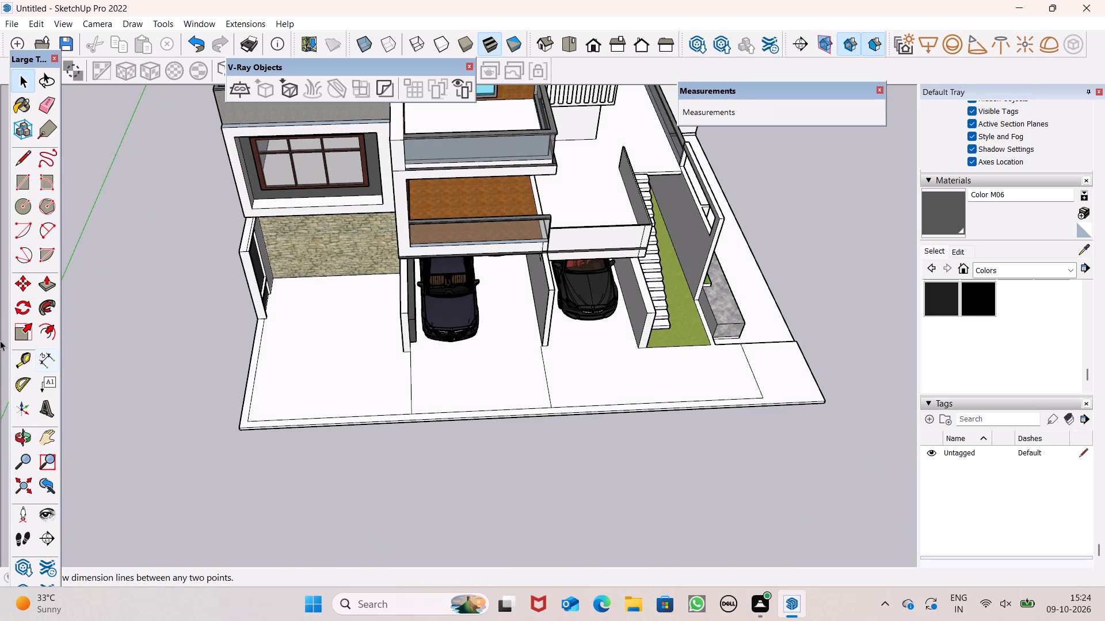
left_click(26, 189)
scroll(206, 361, "up", 6)
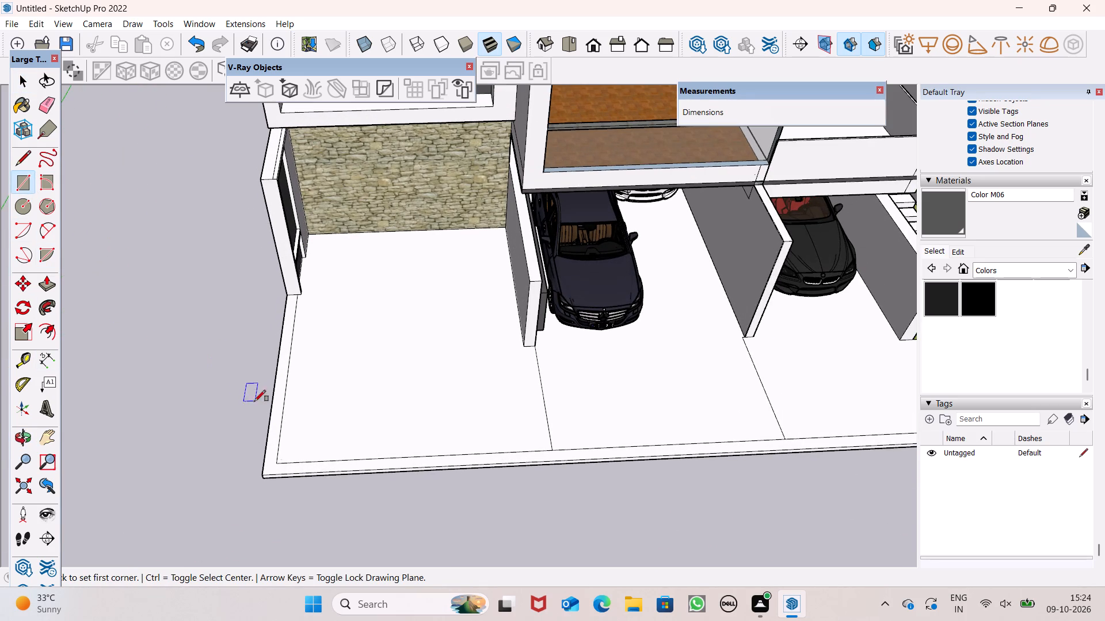
left_click(284, 385)
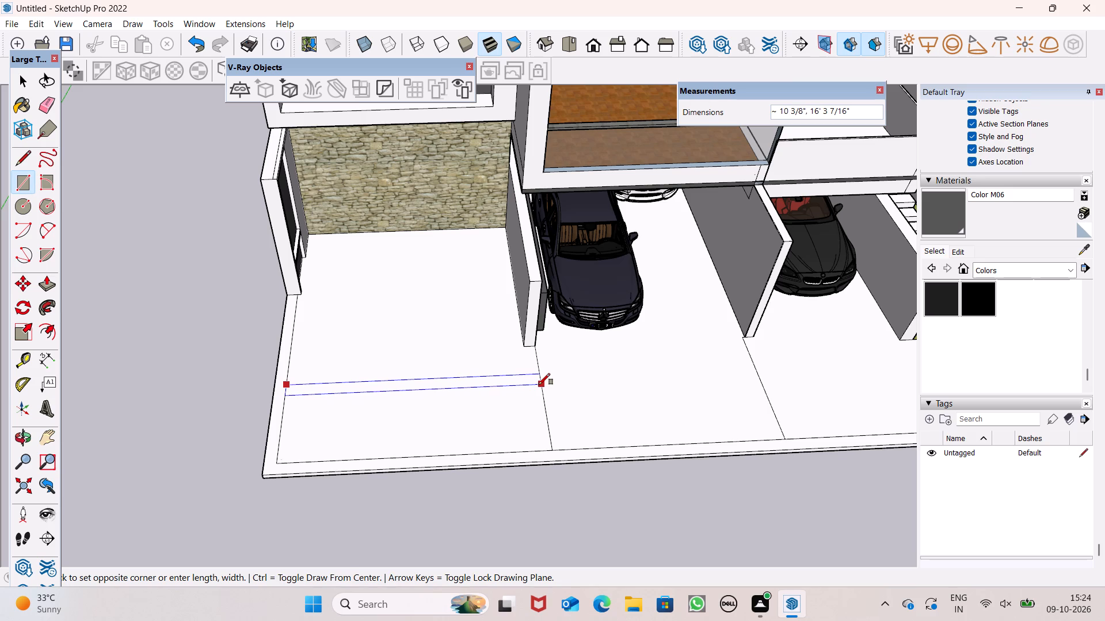
left_click_drag(539, 385, 534, 384)
Push/Pull the floor strip in front of the stone-walled bay up 1' into a low kerb.
left_click(40, 286)
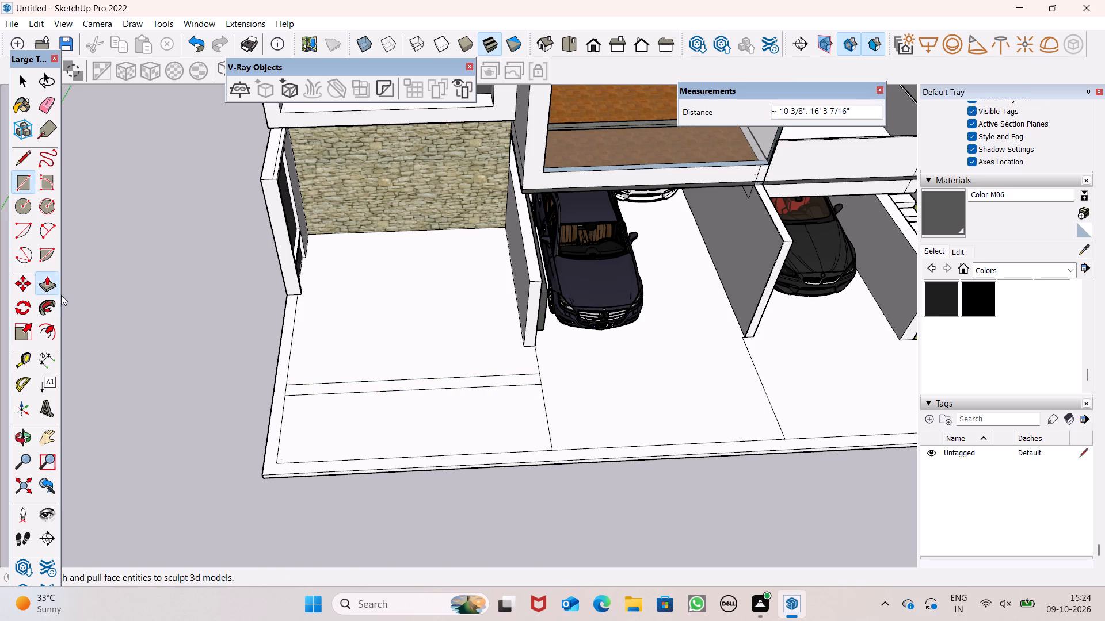
left_click_drag(300, 390, 298, 379)
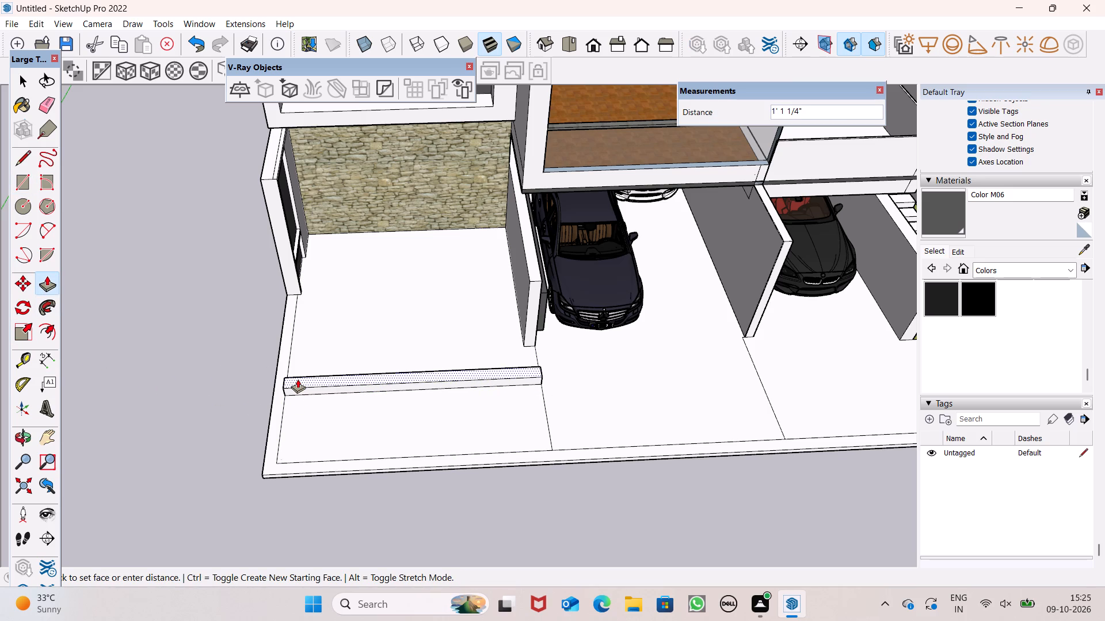
left_click_drag(298, 379, 295, 374)
key("1")
key("apostrophe")
key("Return")
scroll(388, 443, "up", 1)
middle_click_drag(390, 440, 394, 396)
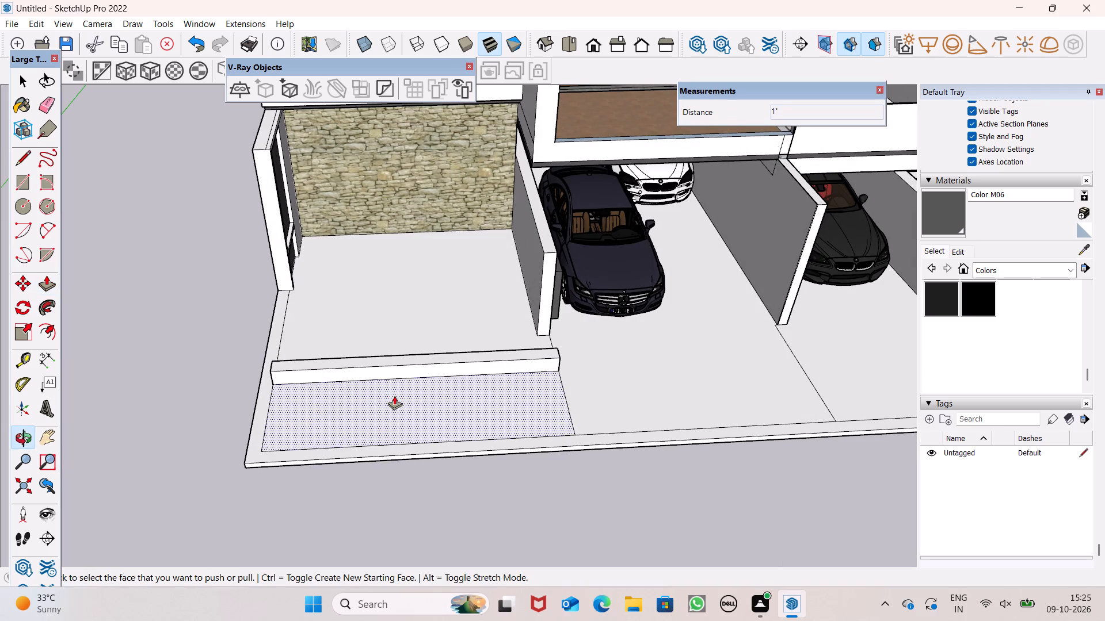
scroll(299, 350, "up", 3)
middle_click_drag(331, 395, 326, 465)
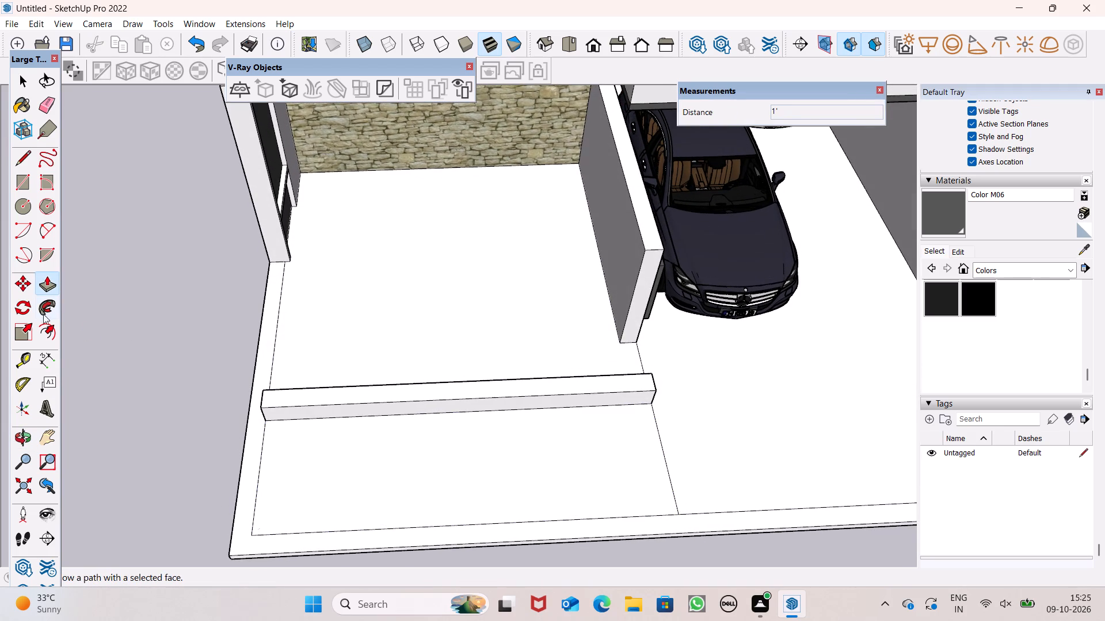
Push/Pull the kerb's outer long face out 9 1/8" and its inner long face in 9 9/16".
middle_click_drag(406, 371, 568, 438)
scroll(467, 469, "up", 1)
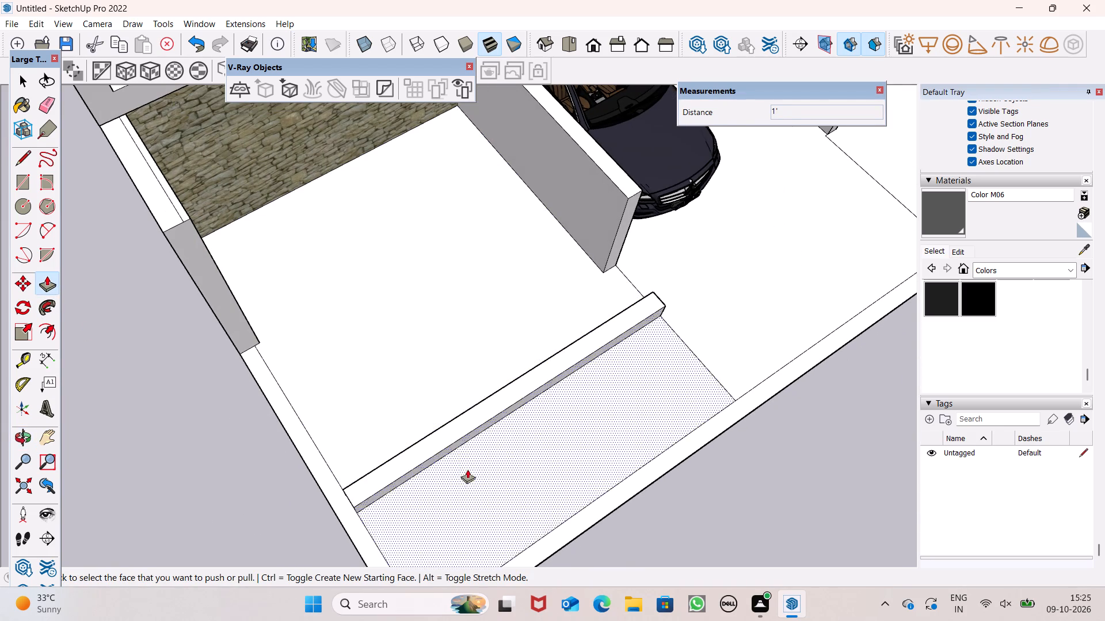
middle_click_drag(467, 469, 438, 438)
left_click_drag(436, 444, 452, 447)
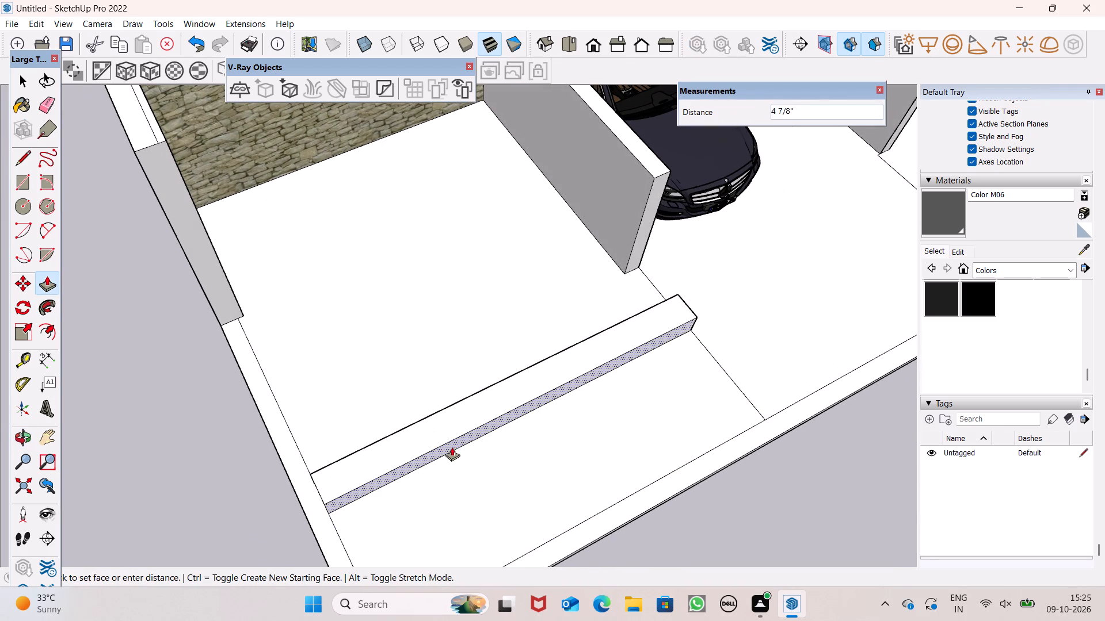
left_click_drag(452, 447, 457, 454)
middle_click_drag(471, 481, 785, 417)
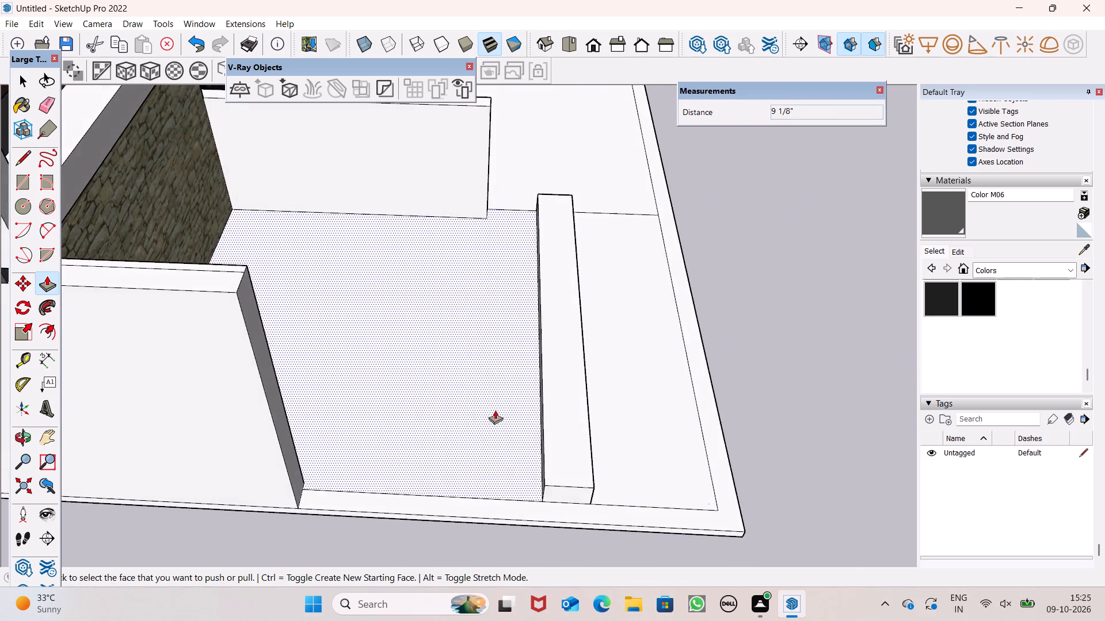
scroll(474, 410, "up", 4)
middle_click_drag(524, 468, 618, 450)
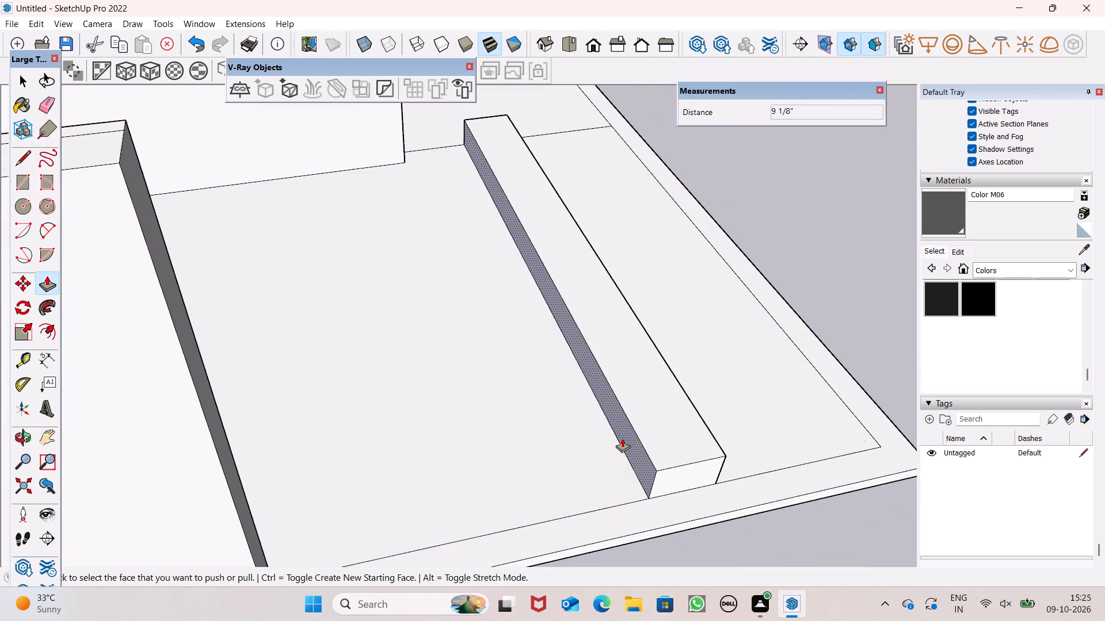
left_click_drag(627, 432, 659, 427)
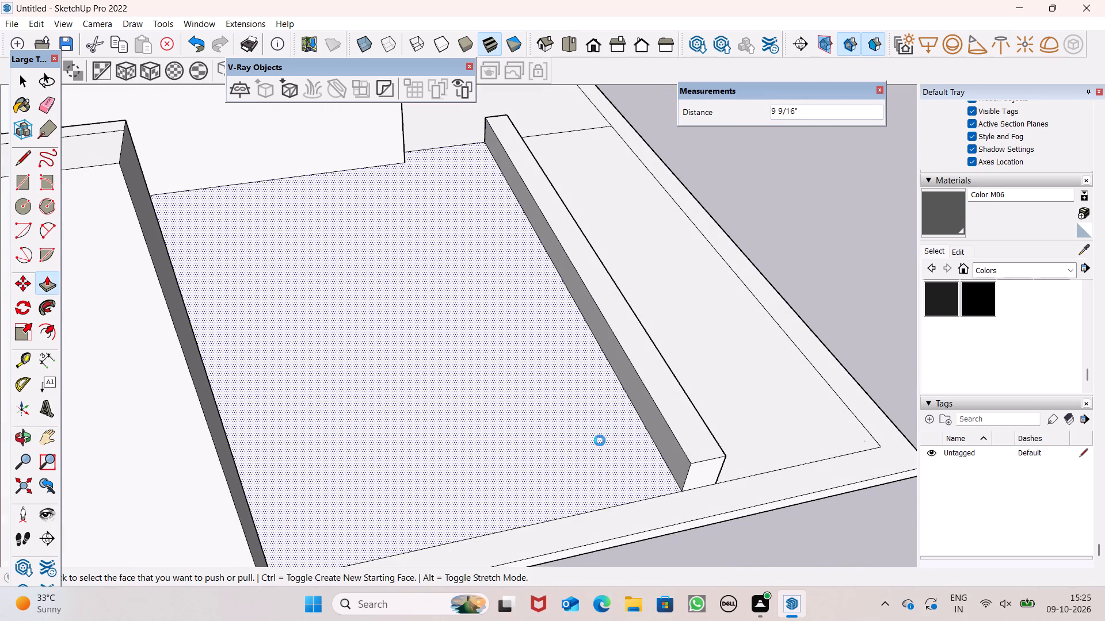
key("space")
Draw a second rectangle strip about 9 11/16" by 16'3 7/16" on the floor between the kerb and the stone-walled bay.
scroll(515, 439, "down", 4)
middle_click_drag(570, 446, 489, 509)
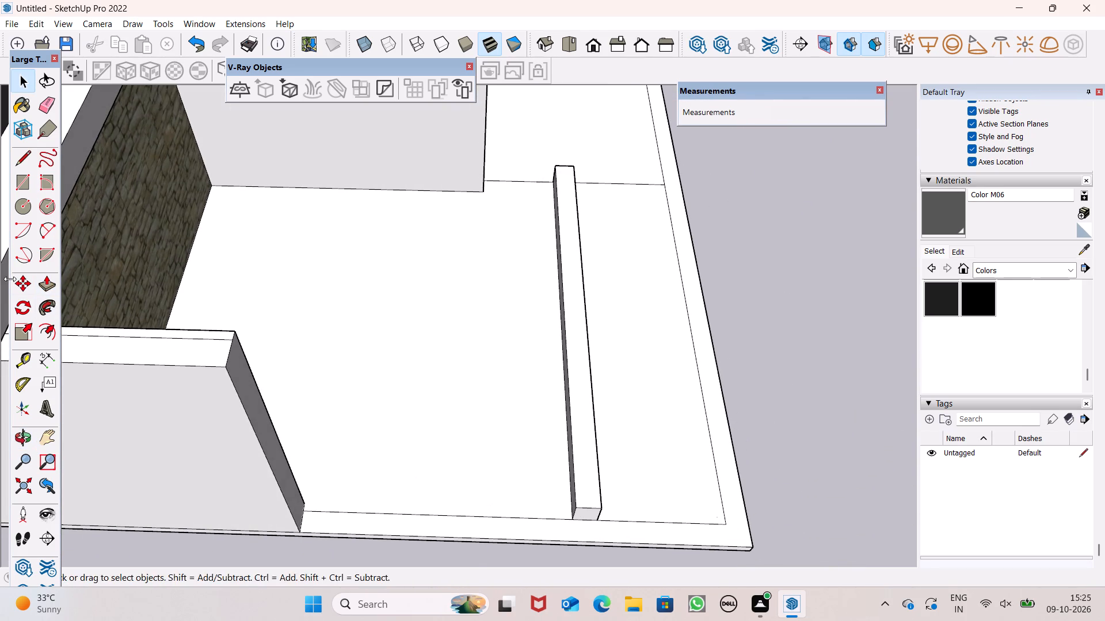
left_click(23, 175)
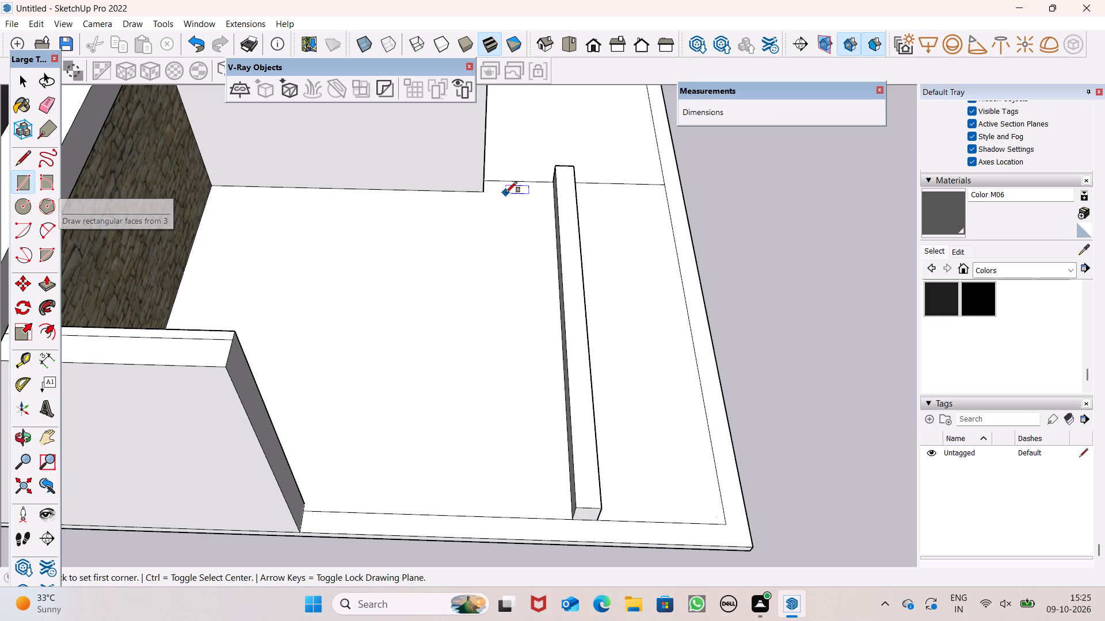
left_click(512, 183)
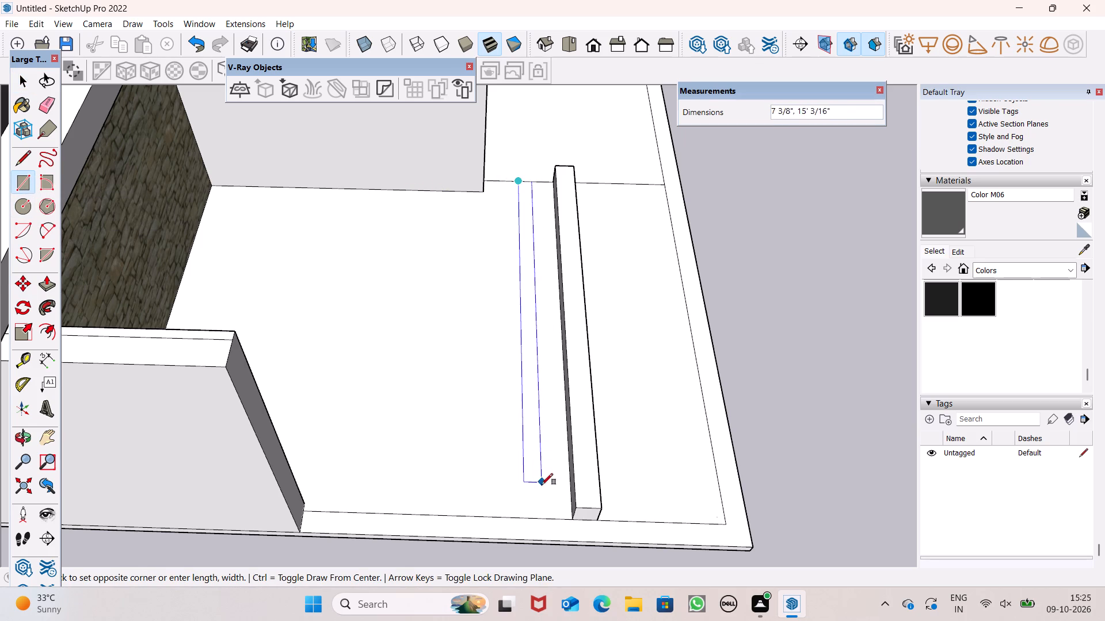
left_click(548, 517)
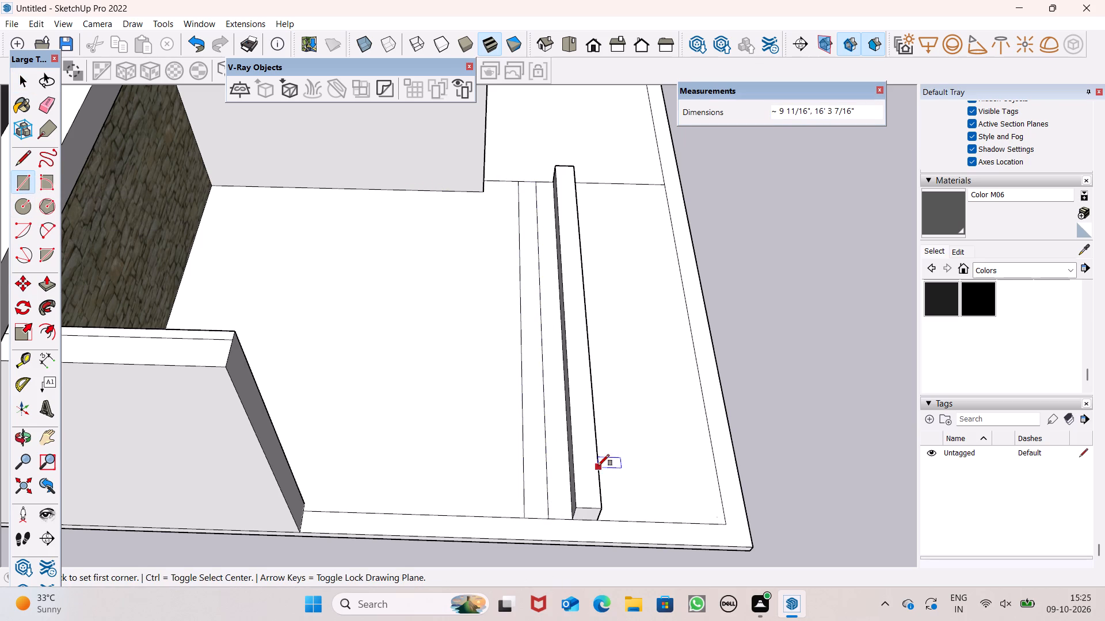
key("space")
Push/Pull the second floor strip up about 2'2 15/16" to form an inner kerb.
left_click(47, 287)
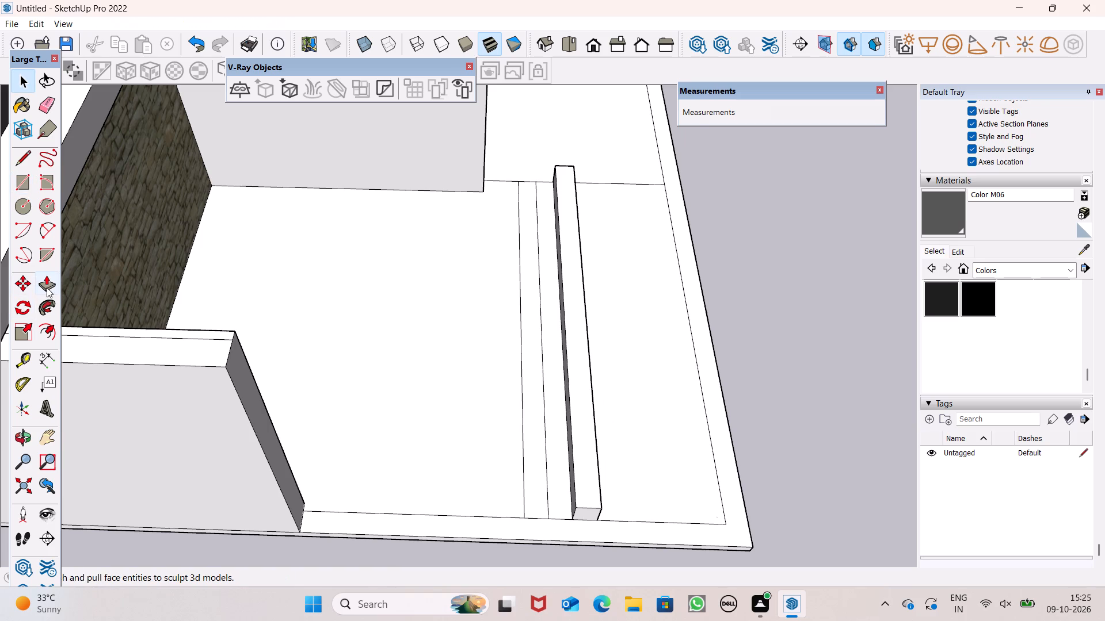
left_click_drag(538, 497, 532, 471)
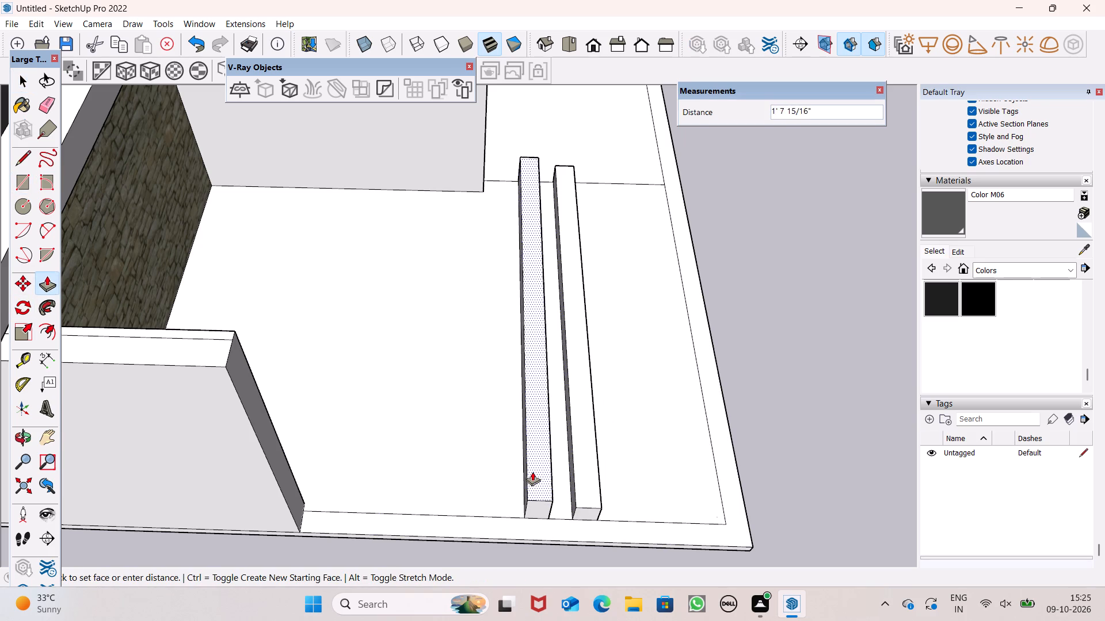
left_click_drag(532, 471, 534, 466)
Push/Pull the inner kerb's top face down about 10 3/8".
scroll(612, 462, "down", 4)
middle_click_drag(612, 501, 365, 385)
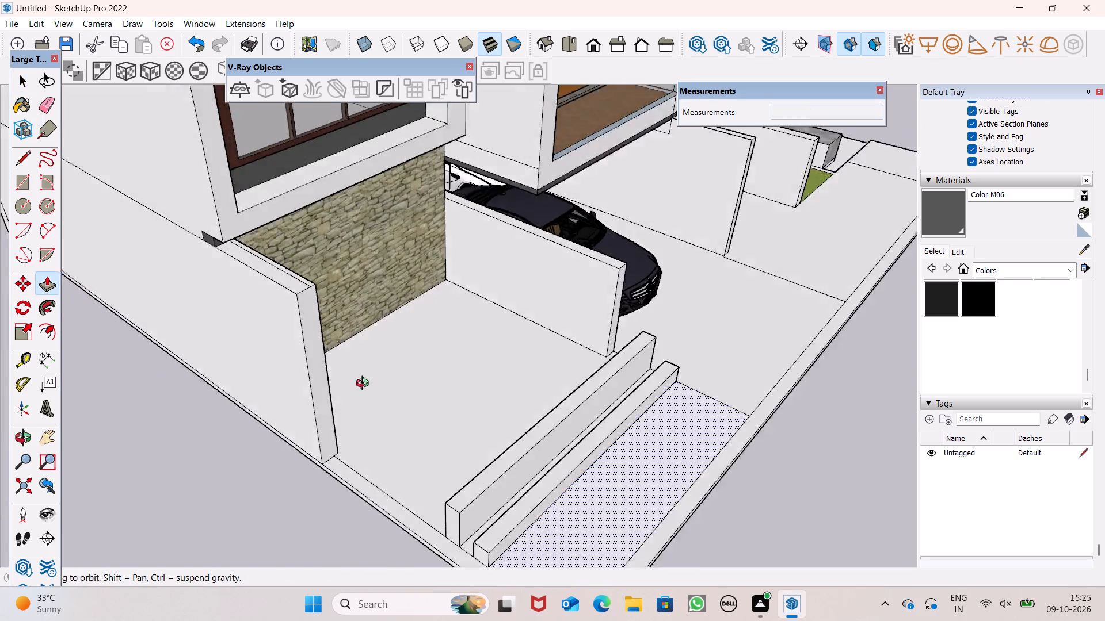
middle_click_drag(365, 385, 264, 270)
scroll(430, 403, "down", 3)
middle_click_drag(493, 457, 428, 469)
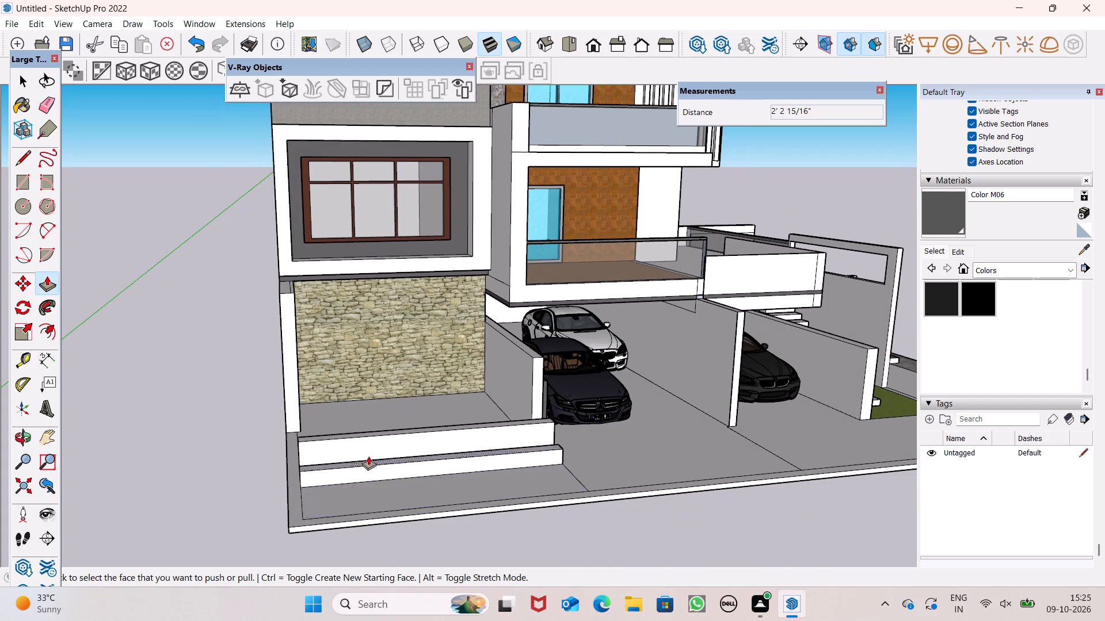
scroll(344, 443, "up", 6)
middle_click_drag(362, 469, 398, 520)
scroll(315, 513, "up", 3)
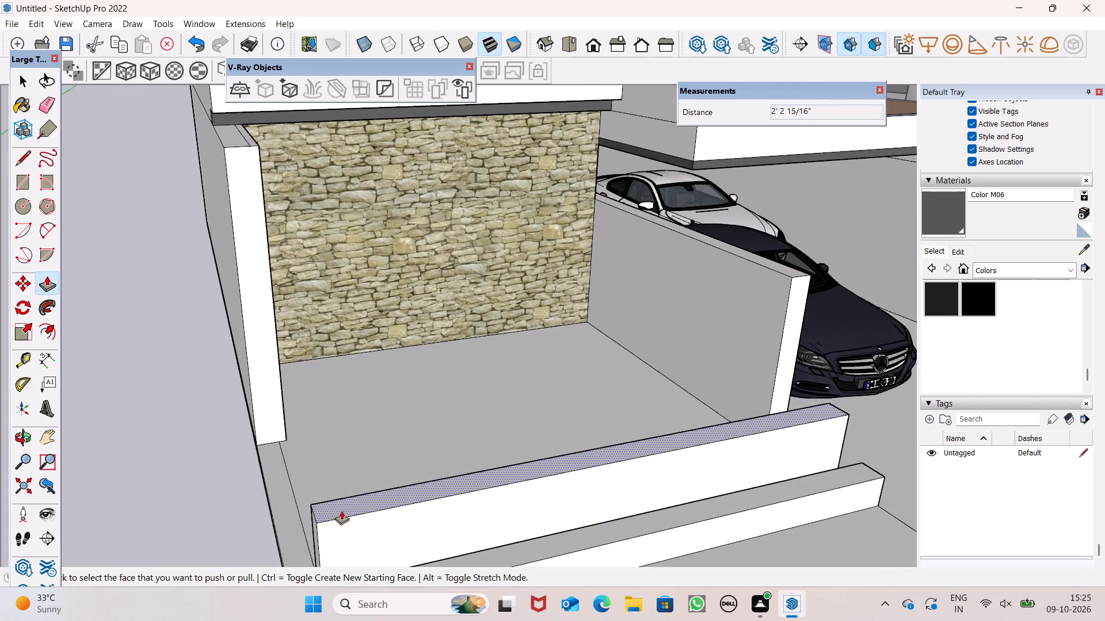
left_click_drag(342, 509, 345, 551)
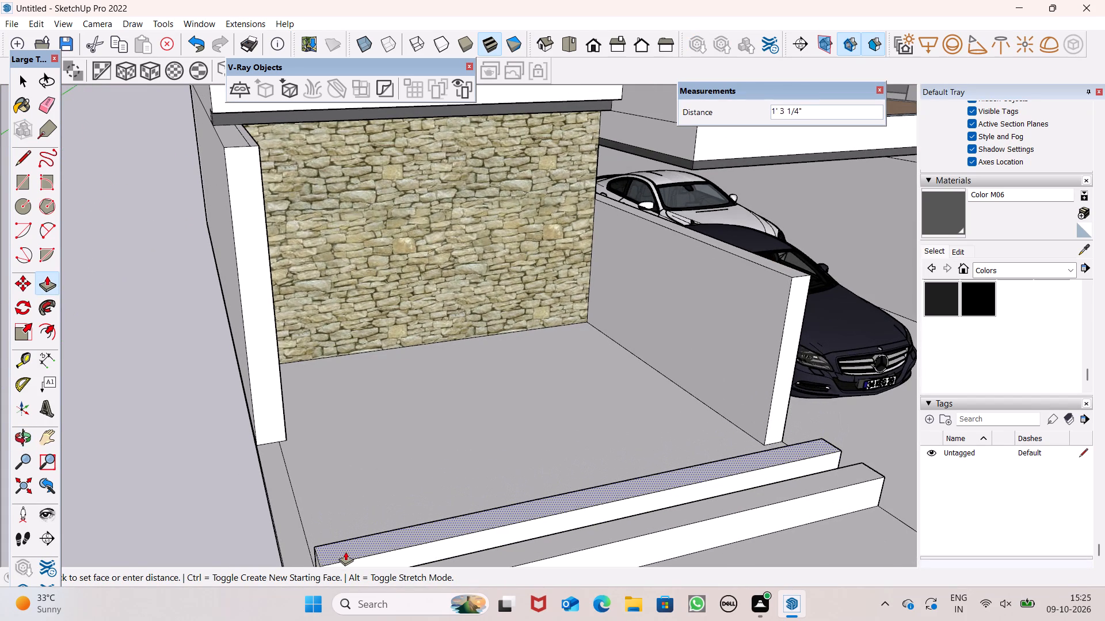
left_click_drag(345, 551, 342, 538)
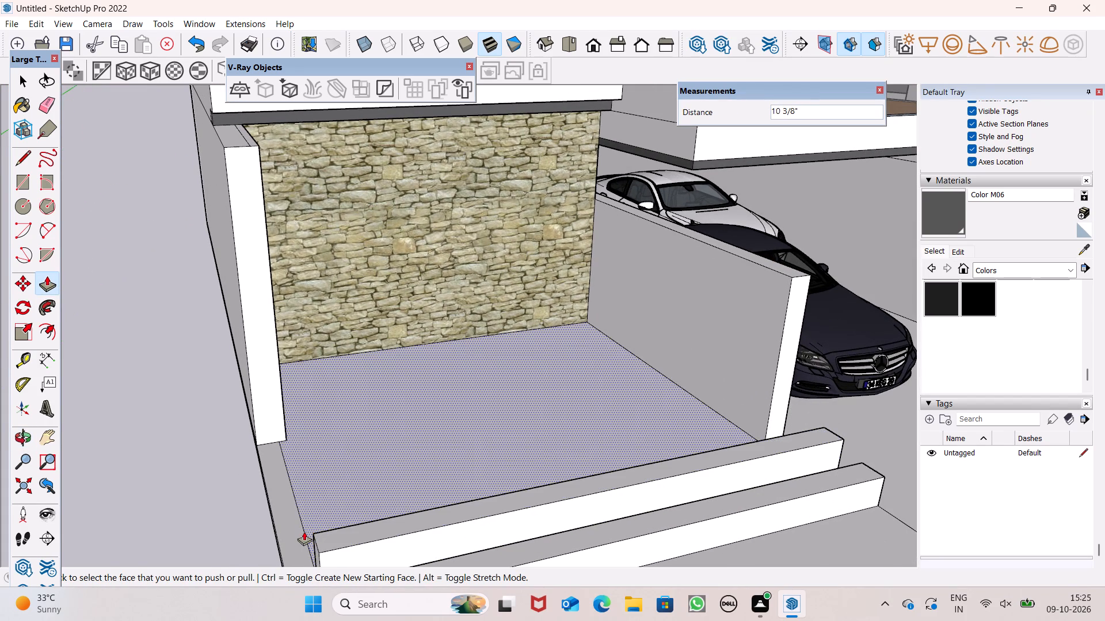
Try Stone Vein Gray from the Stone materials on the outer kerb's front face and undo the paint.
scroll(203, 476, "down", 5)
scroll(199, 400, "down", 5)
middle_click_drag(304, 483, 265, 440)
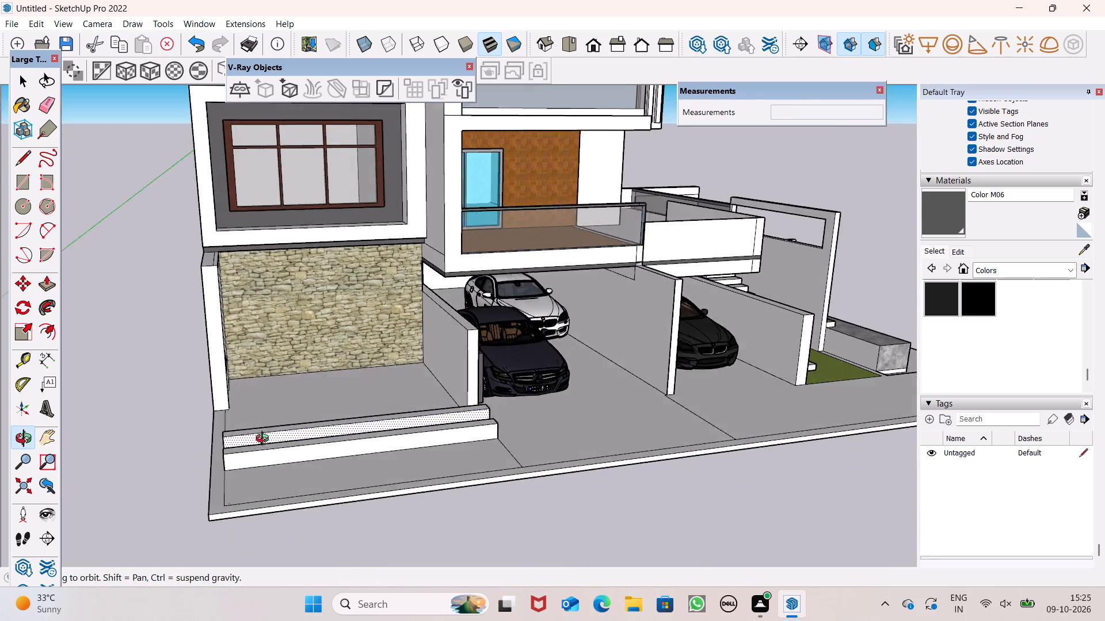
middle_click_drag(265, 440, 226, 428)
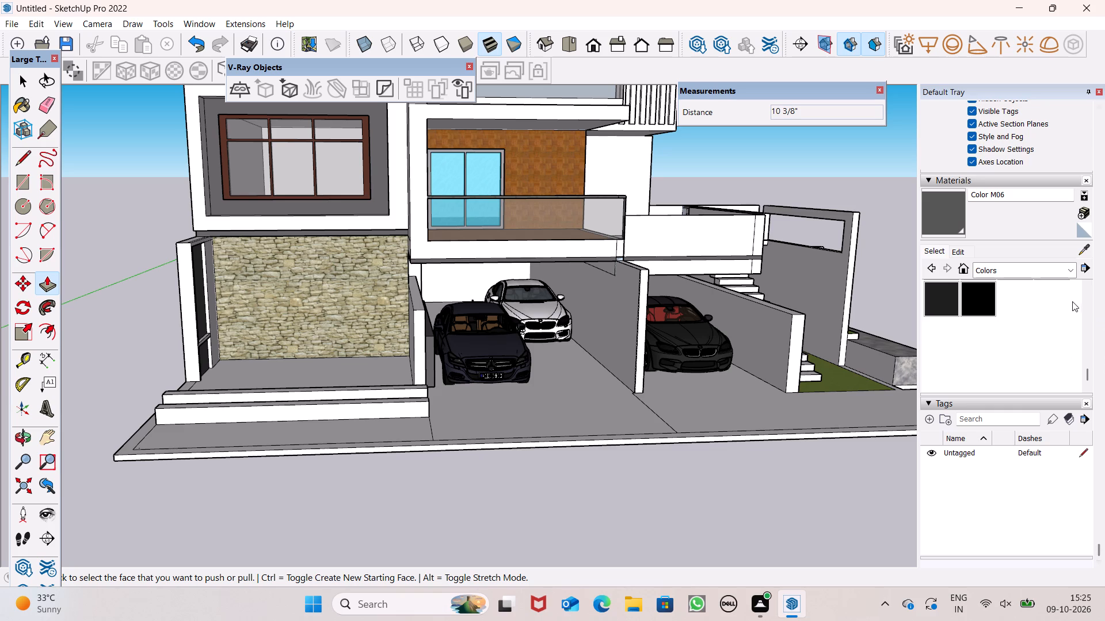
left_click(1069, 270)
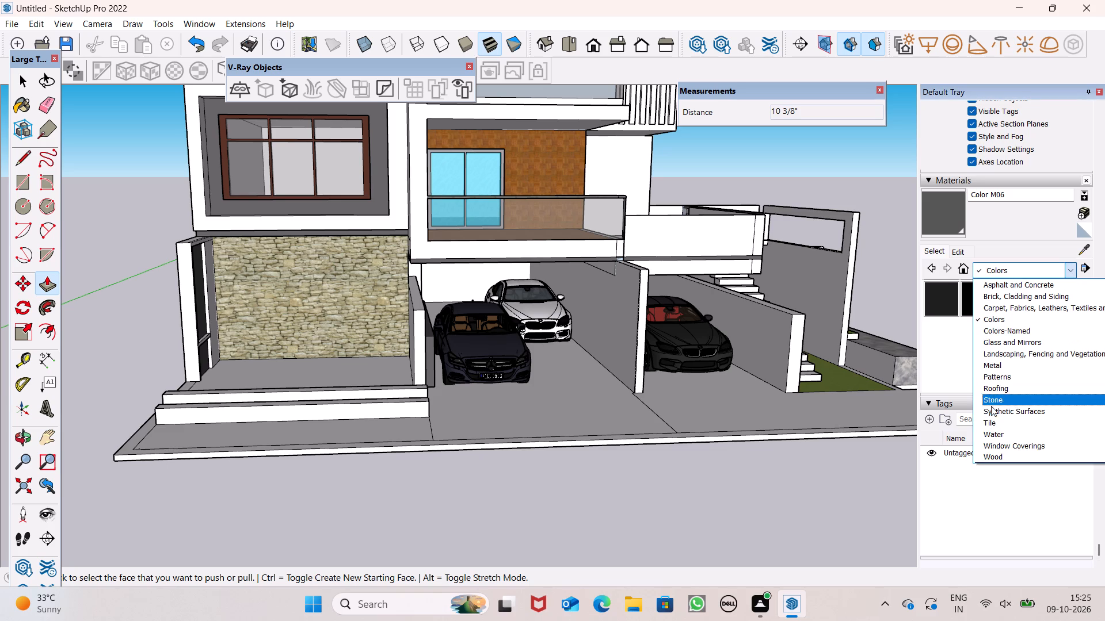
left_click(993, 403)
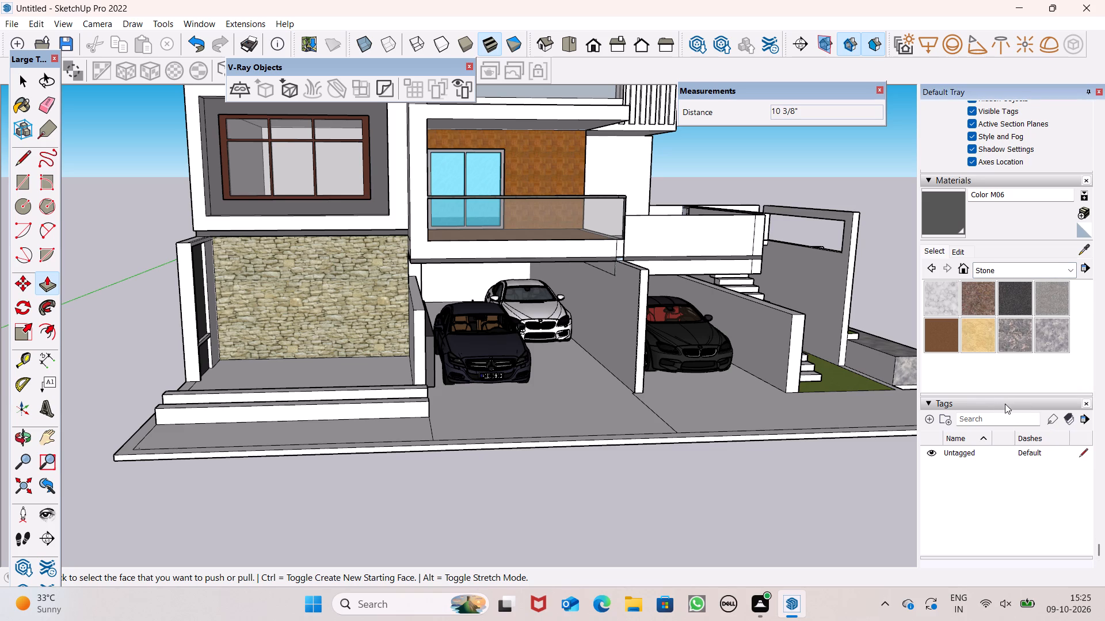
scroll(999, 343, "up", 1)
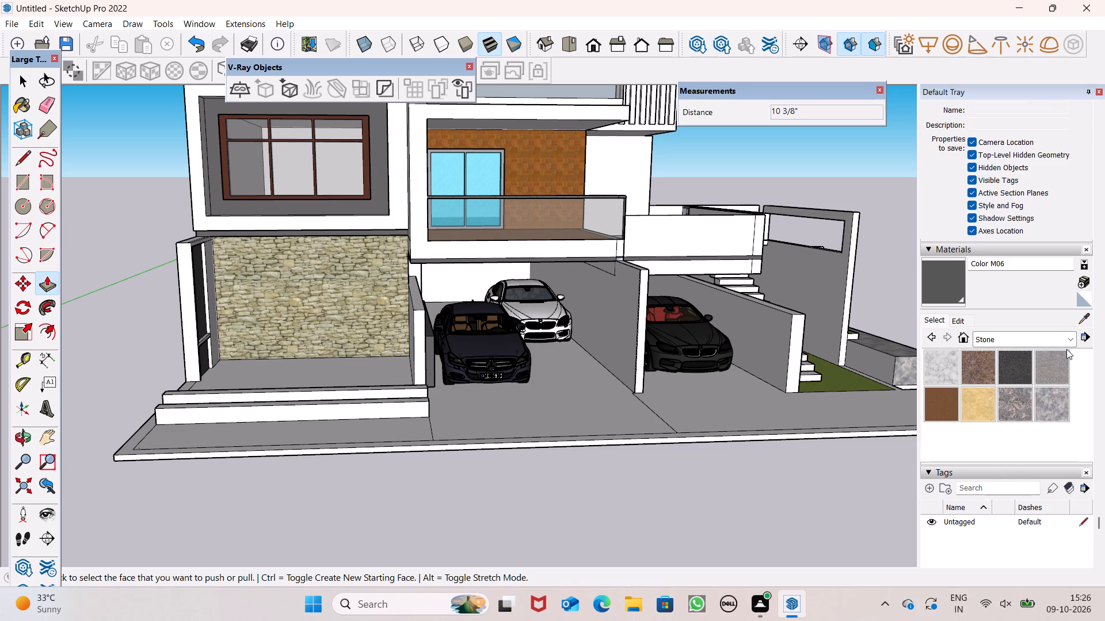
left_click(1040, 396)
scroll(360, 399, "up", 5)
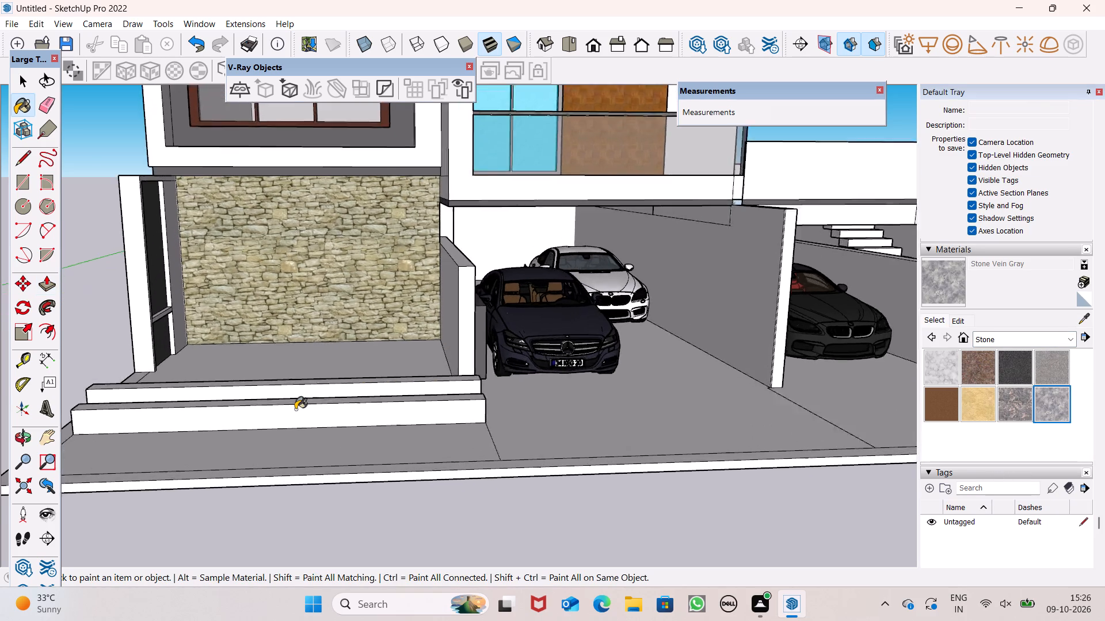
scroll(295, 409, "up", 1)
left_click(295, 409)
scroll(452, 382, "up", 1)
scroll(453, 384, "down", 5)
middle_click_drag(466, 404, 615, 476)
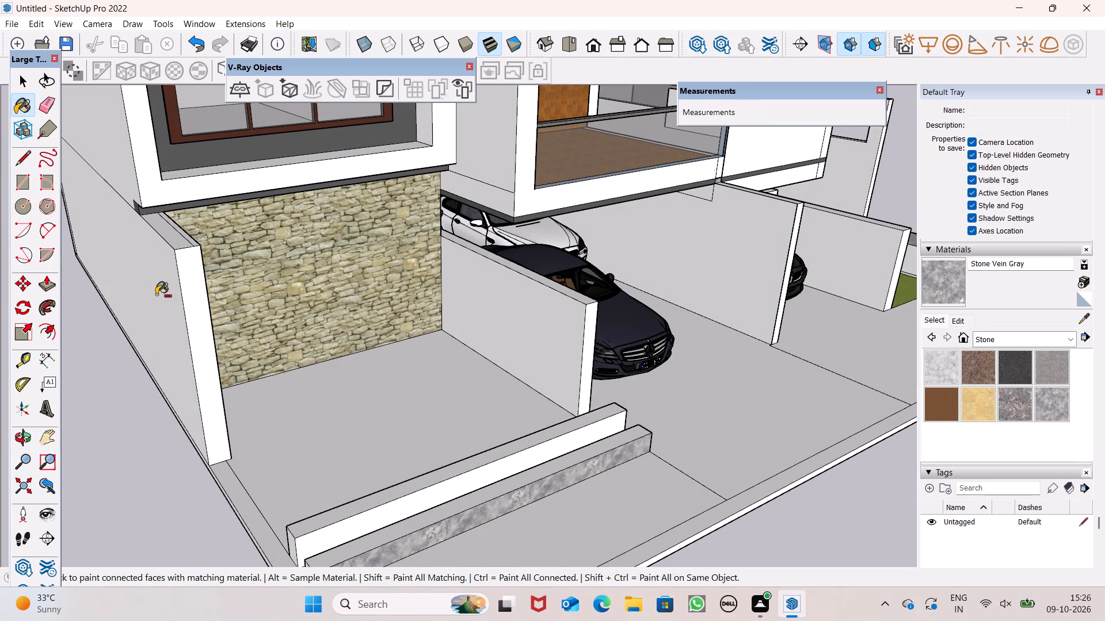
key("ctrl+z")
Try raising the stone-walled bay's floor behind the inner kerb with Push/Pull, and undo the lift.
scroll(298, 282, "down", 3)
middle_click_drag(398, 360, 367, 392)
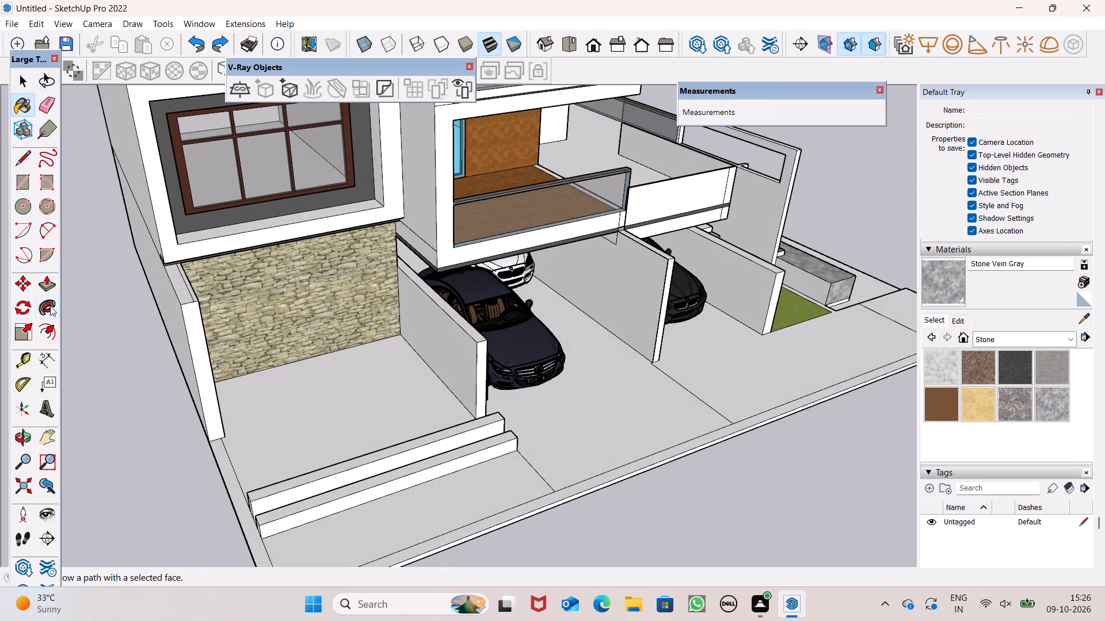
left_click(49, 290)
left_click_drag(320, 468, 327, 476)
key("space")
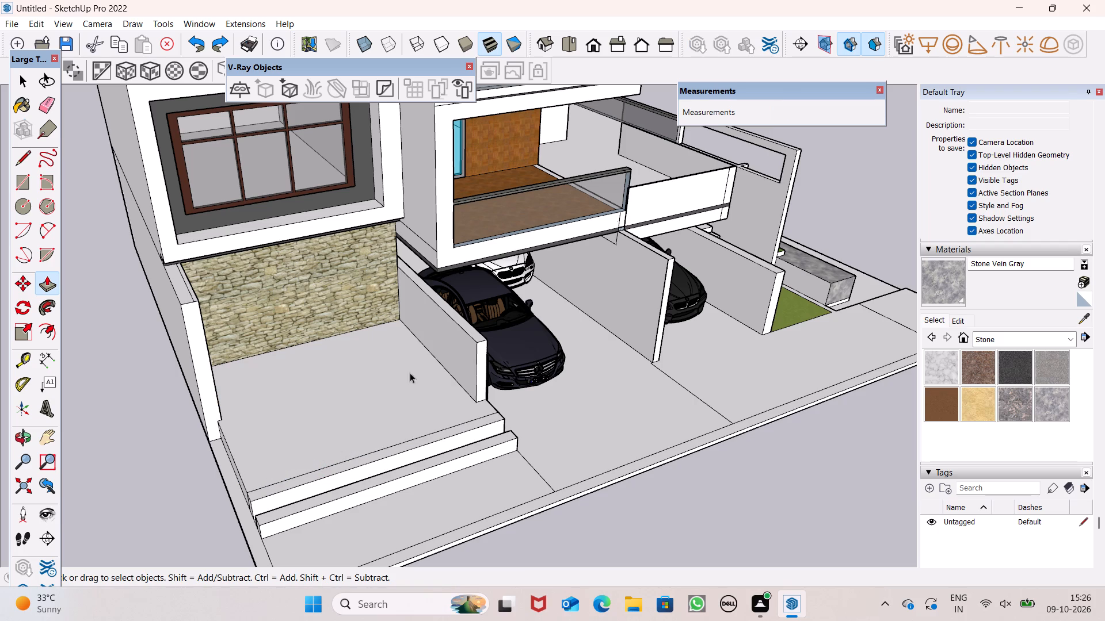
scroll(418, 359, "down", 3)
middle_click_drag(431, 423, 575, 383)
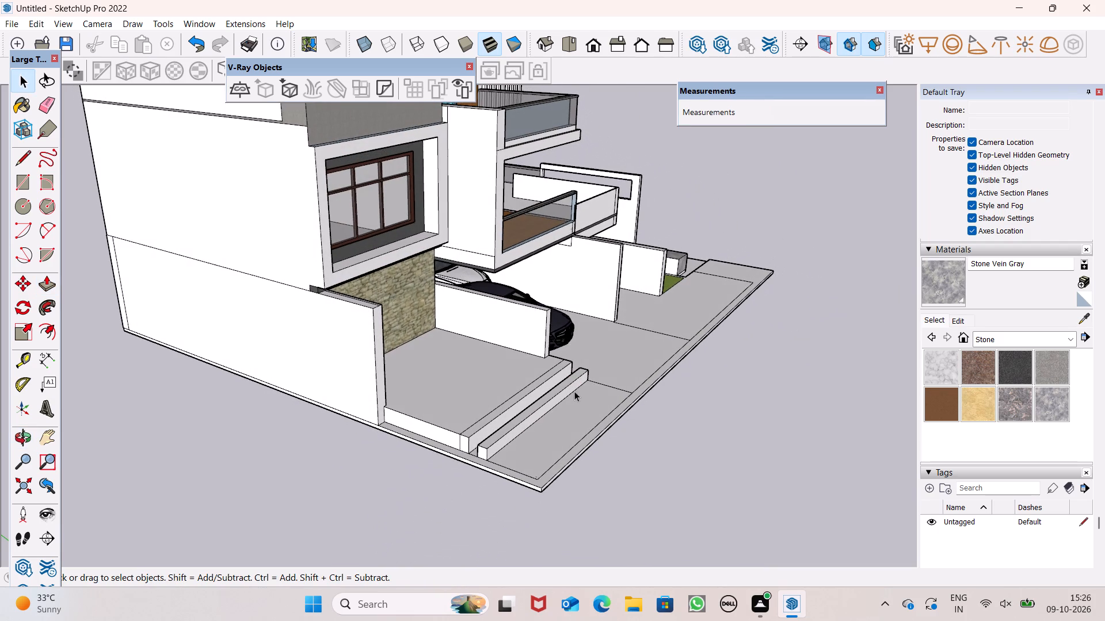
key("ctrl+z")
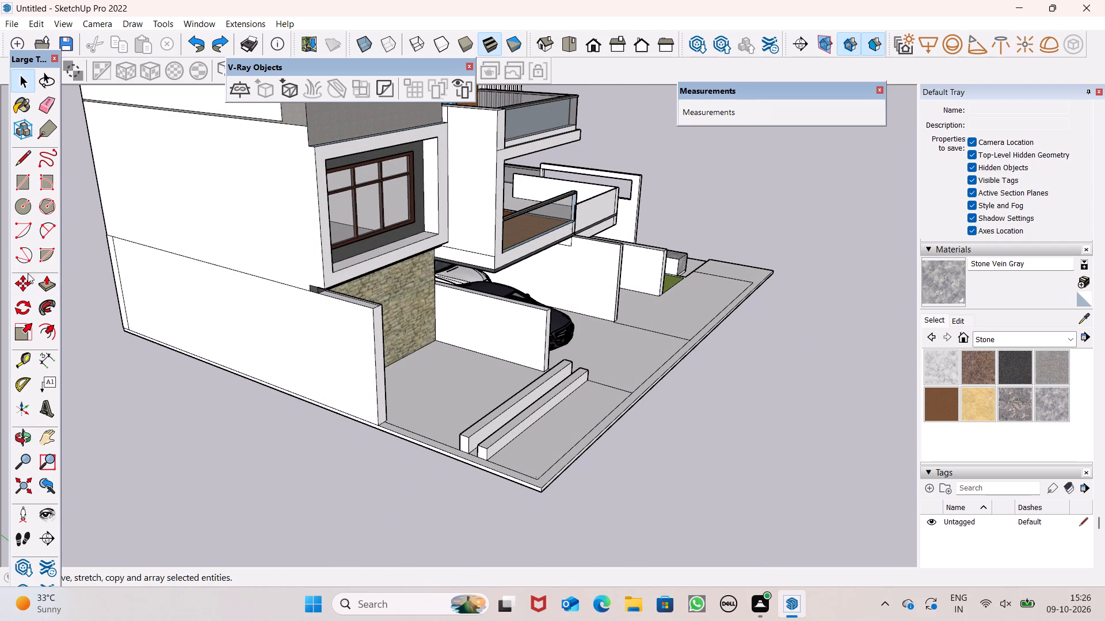
Push/Pull both kerbs down flush with the floor, the inner one by 1'4 9/16" and the outer one by 1'.
left_click(45, 283)
scroll(506, 412, "up", 4)
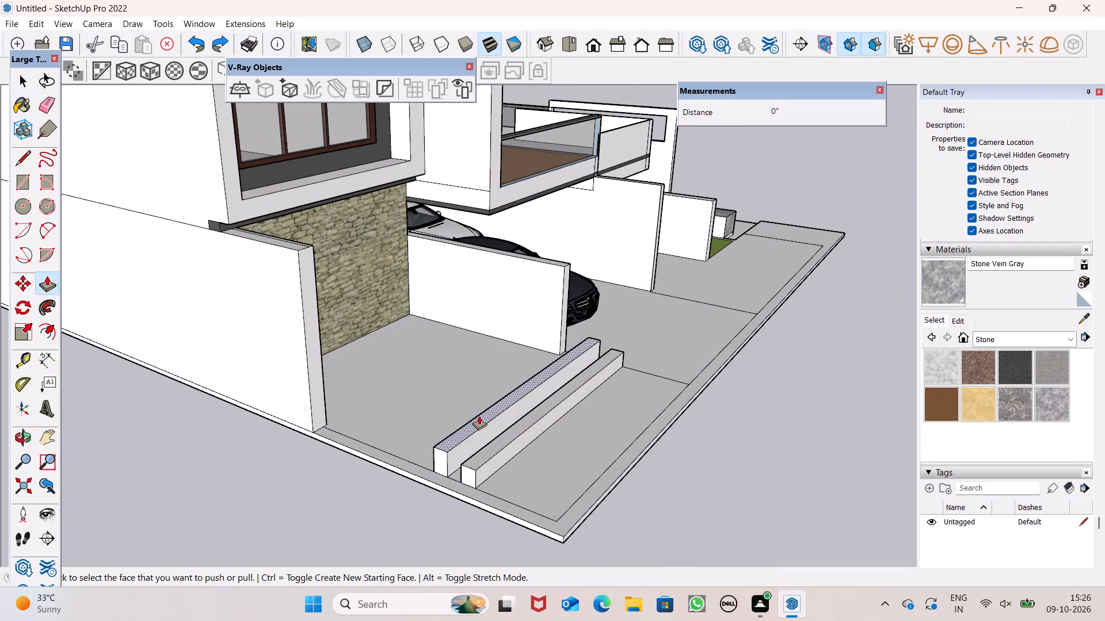
left_click_drag(479, 416, 435, 462)
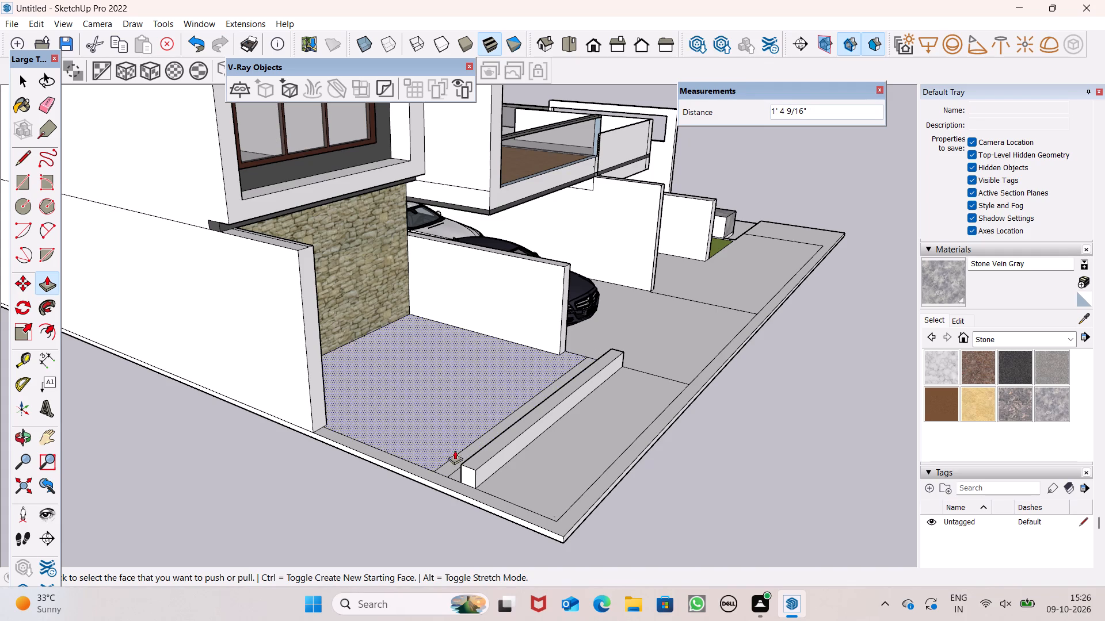
left_click_drag(486, 461, 478, 482)
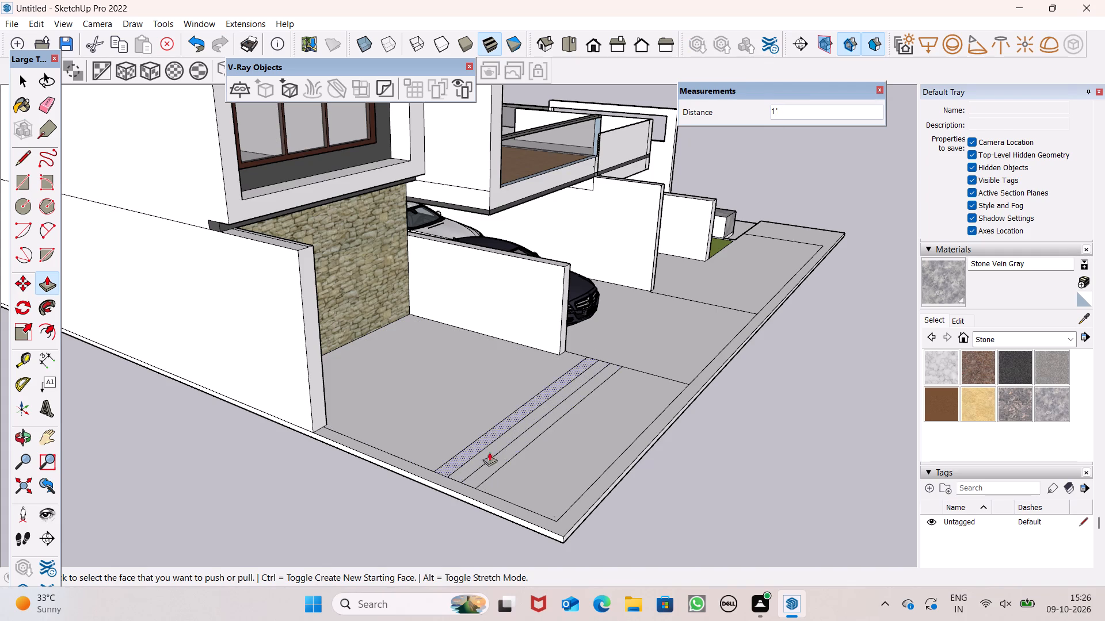
Erase the flattened kerbs' strip lines from the floor in front of the stone-walled bay.
scroll(578, 429, "down", 1)
scroll(578, 429, "up", 1)
scroll(578, 429, "down", 2)
scroll(593, 456, "up", 1)
middle_click_drag(593, 456, 512, 490)
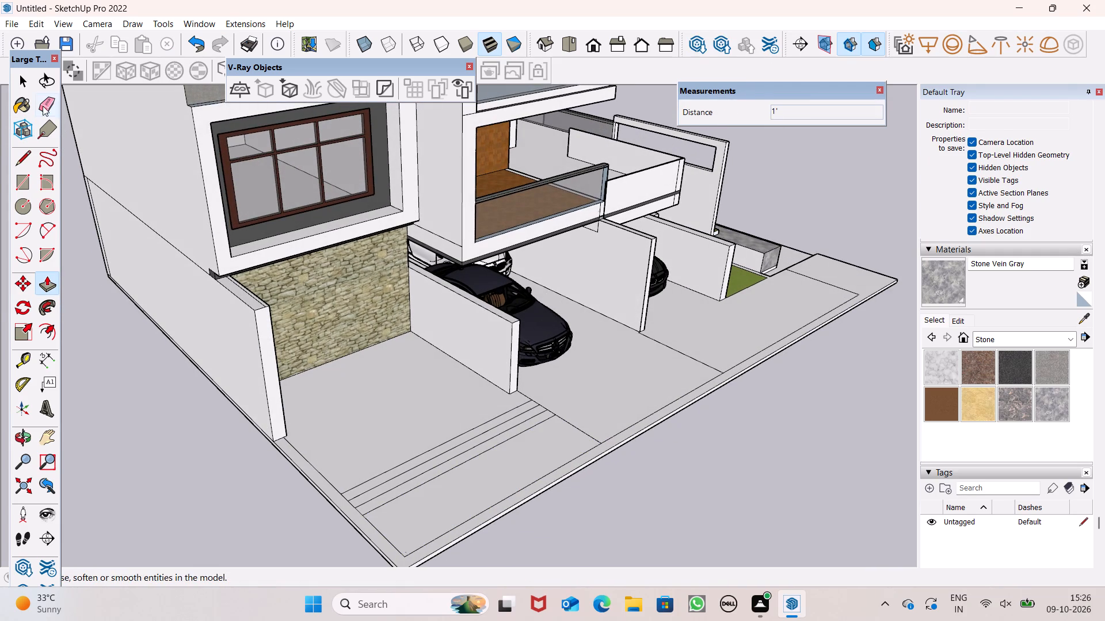
left_click(43, 106)
left_click_drag(449, 422, 468, 452)
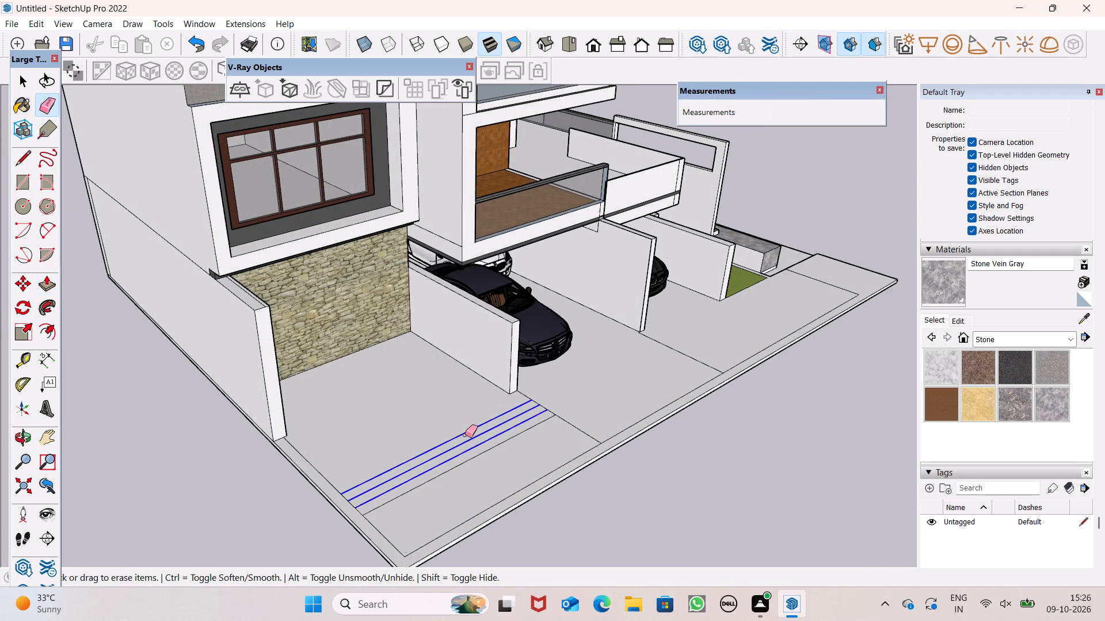
left_click_drag(470, 448, 478, 456)
scroll(424, 377, "down", 3)
key("space")
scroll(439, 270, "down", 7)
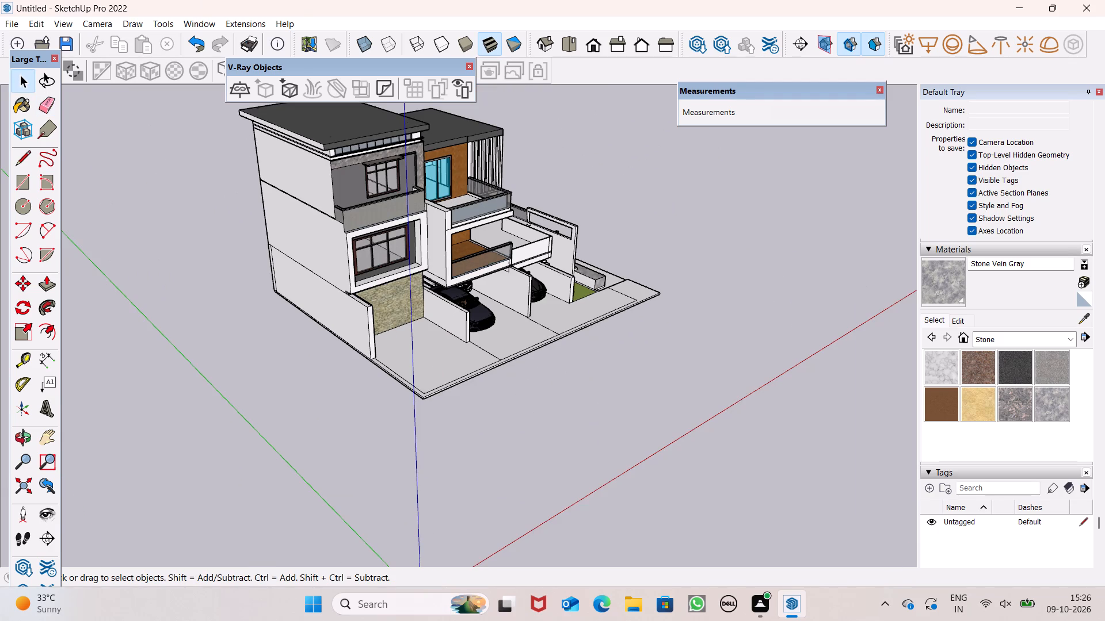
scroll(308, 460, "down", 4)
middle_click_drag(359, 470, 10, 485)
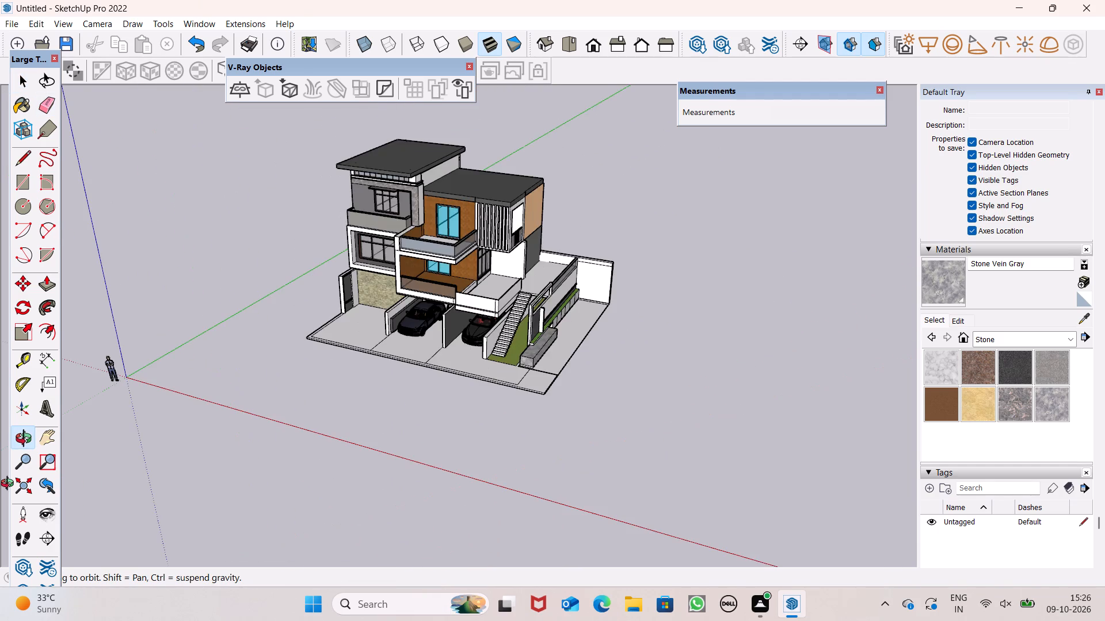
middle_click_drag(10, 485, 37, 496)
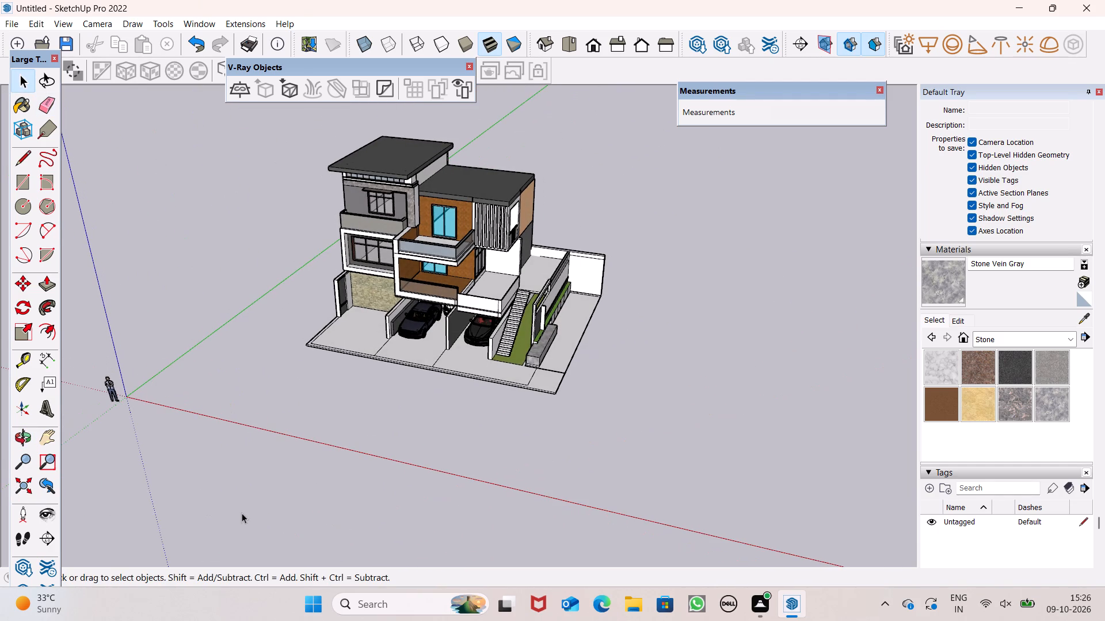
Draw a line about 16'3" long across the stone-walled bay's floor to split off a front strip.
scroll(299, 333, "up", 8)
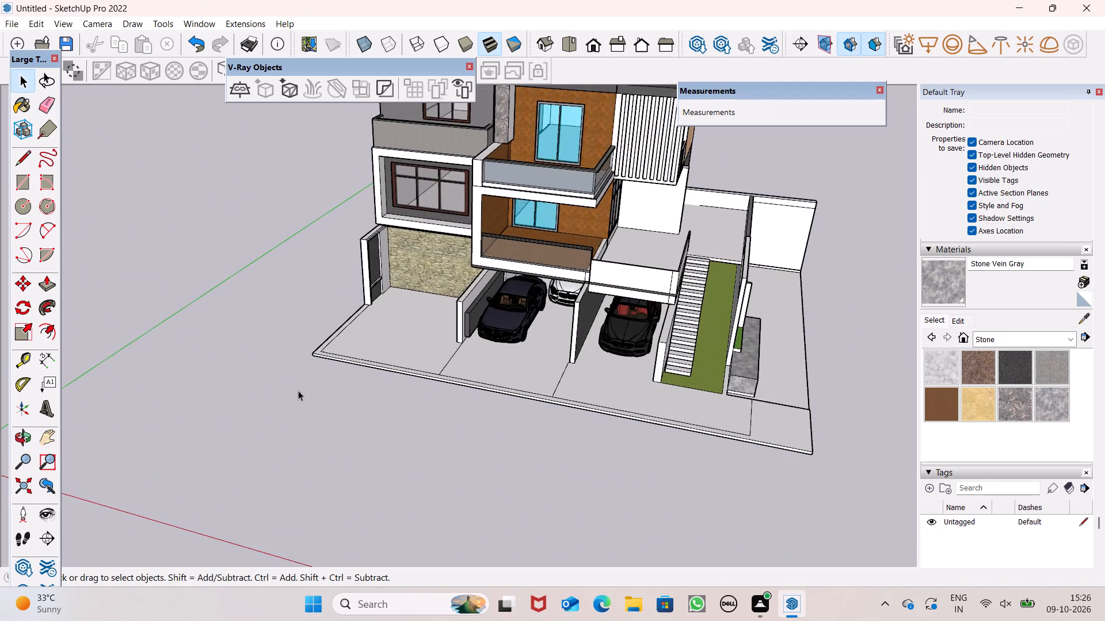
middle_click_drag(298, 396, 401, 543)
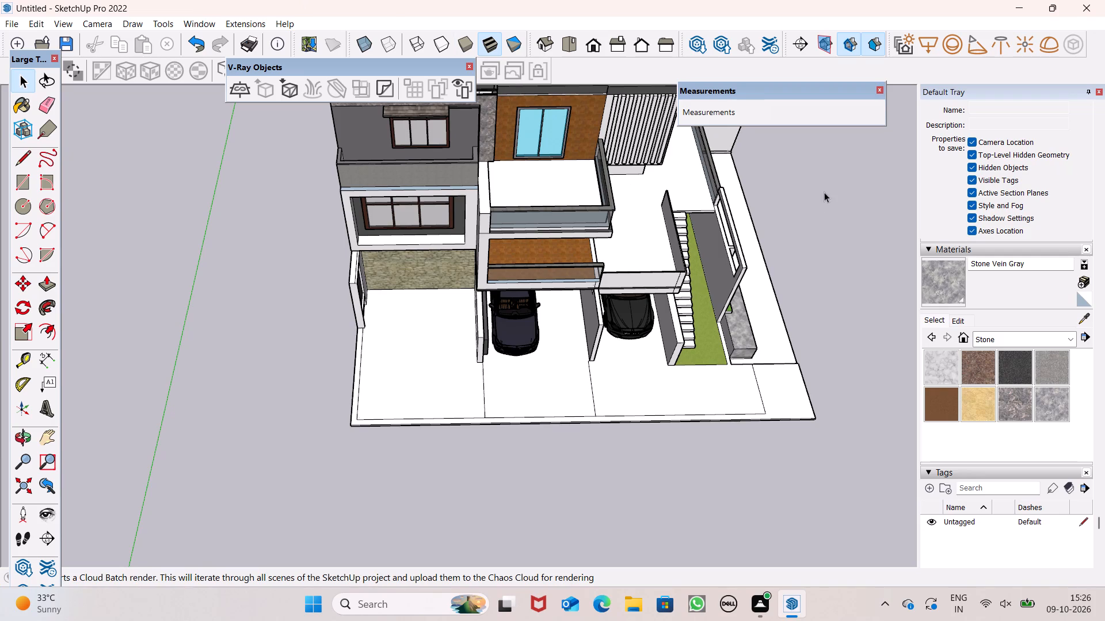
scroll(664, 301, "up", 4)
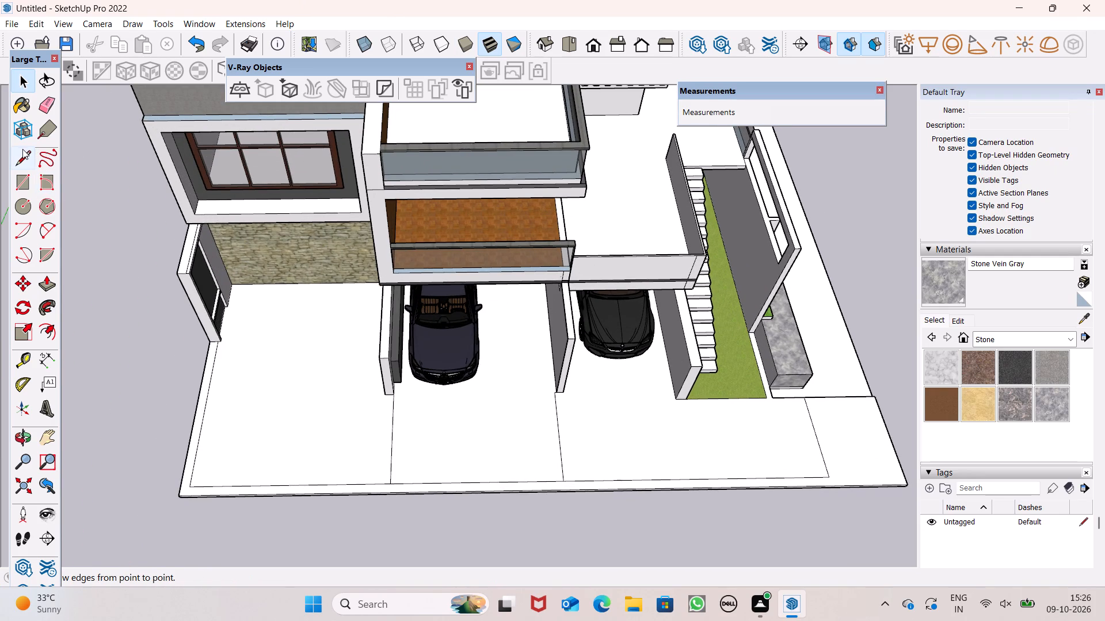
left_click(22, 163)
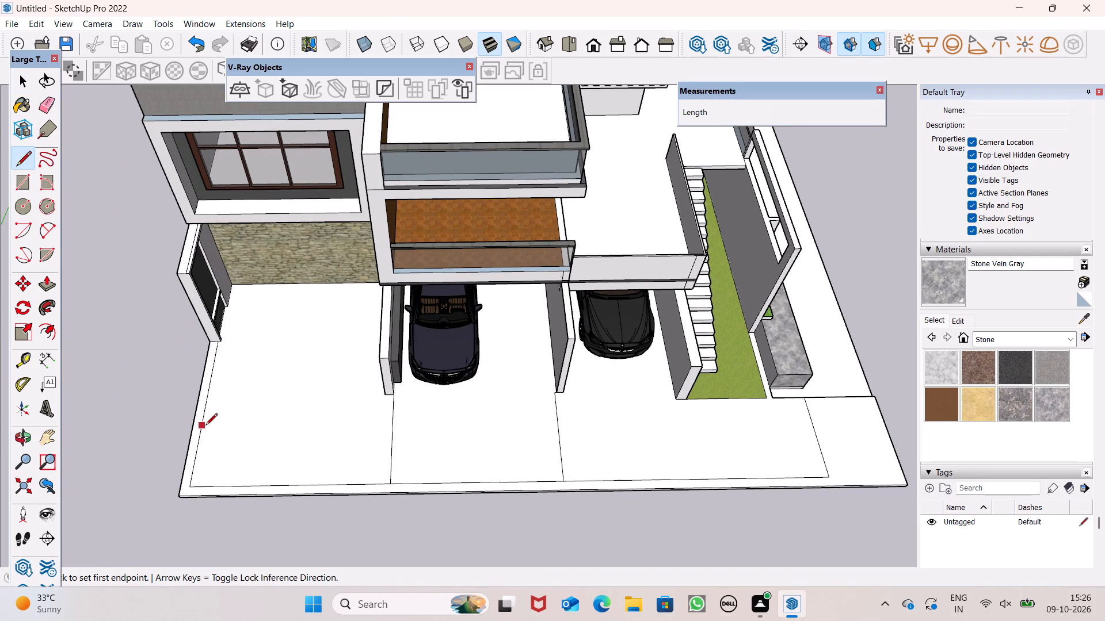
left_click(201, 421)
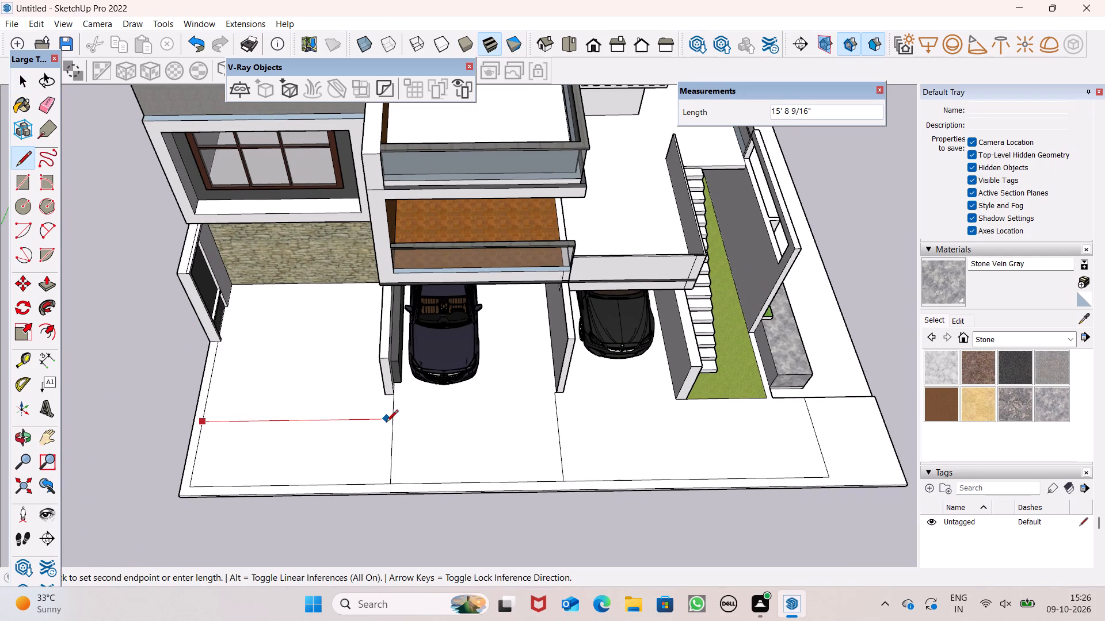
left_click(391, 423)
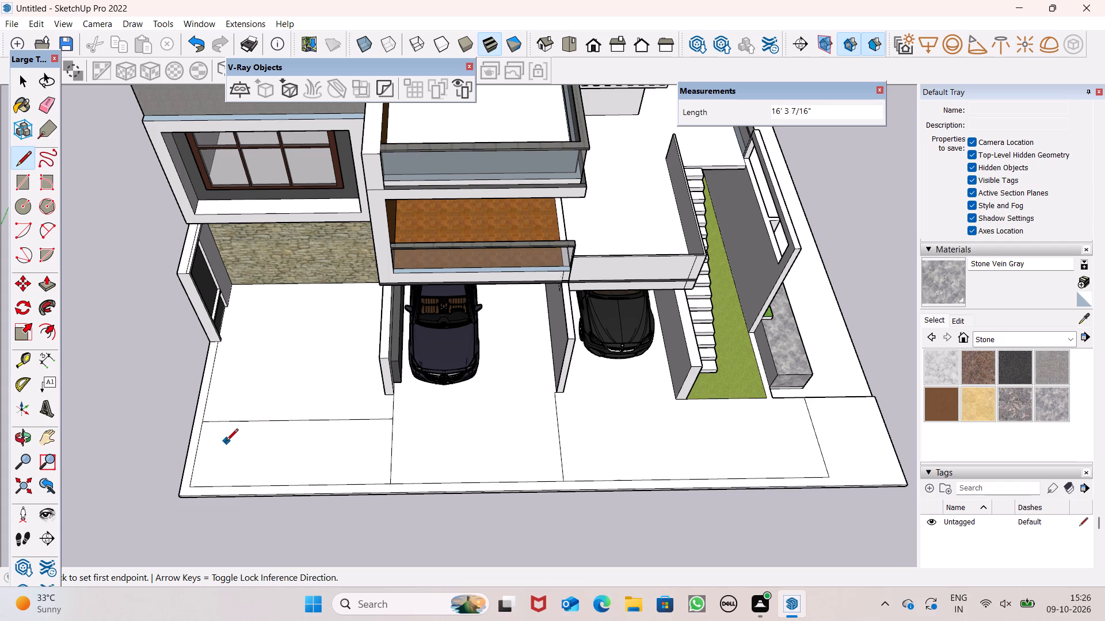
Try to draw a second parallel line across the front strip, between the first line and the forecourt's front edge.
left_click_drag(202, 451, 216, 451)
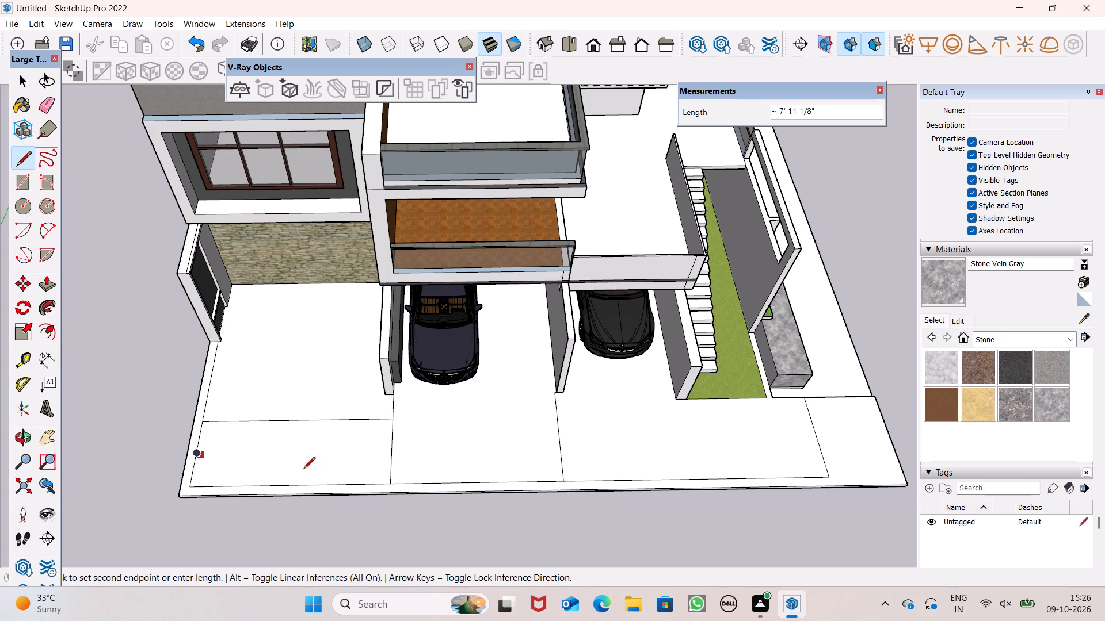
left_click(389, 454)
left_click(199, 451)
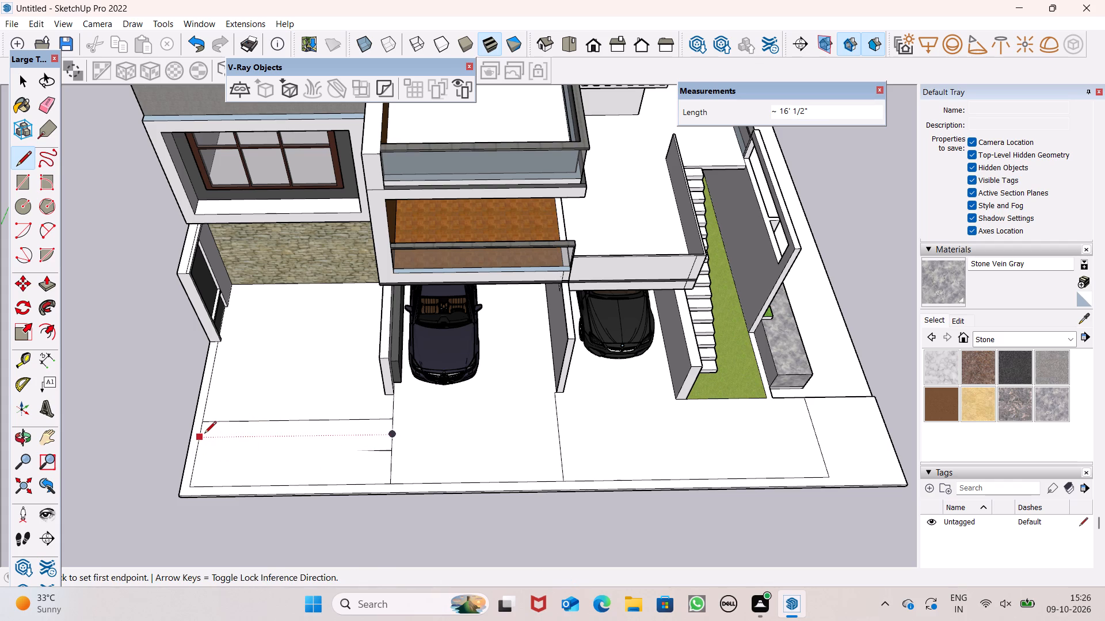
key("space")
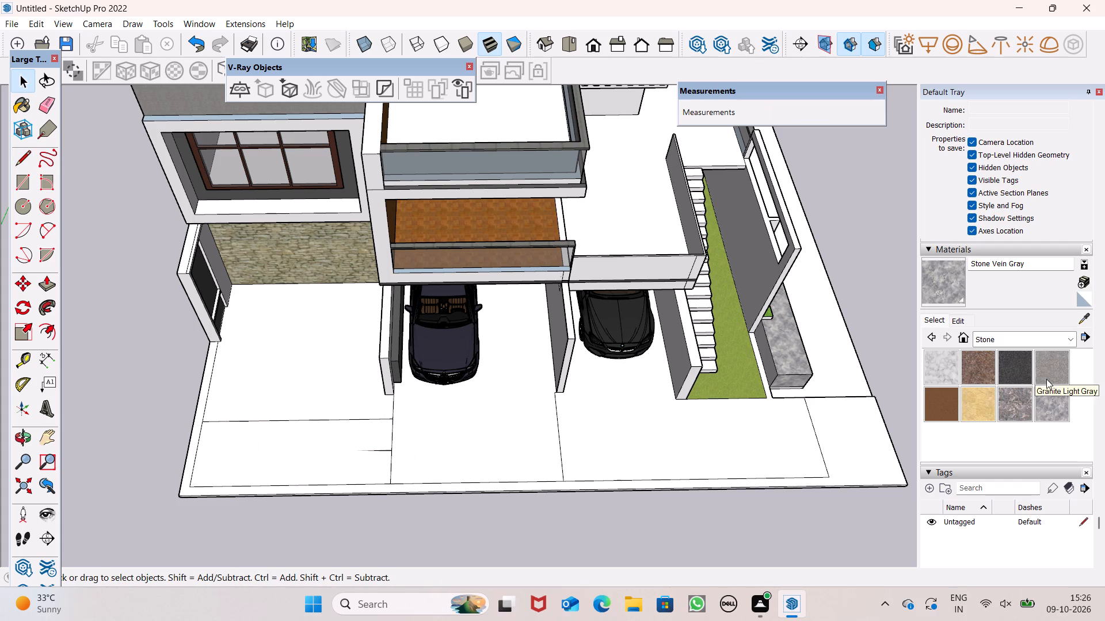
Paint the front strip with Grass Dark Green from the Landscaping, Fencing and Vegetation materials.
left_click(1066, 346)
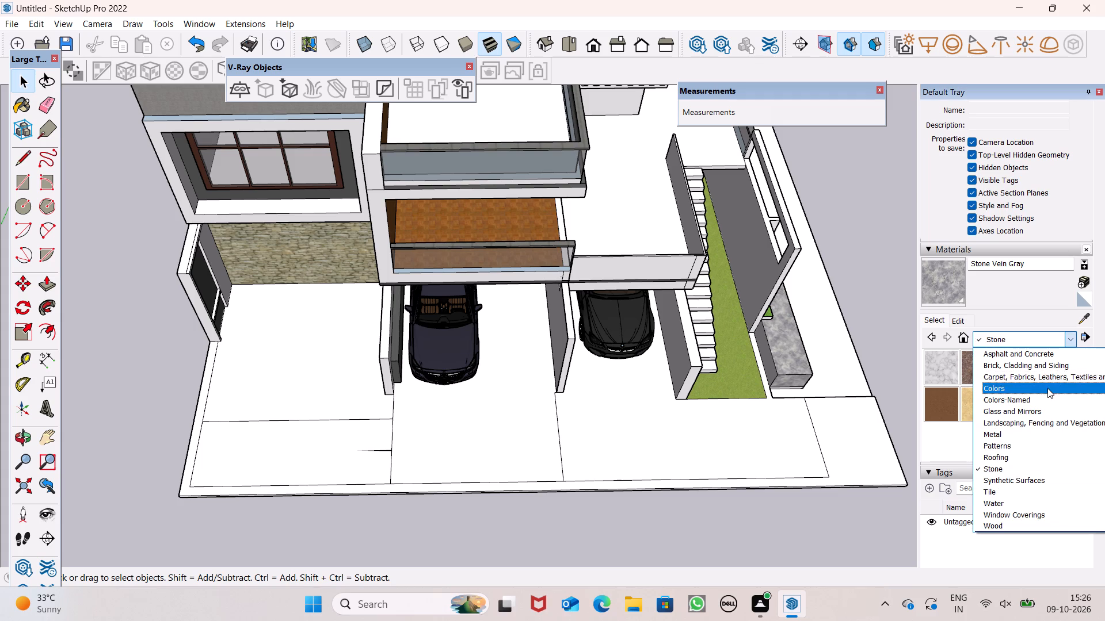
left_click(1050, 379)
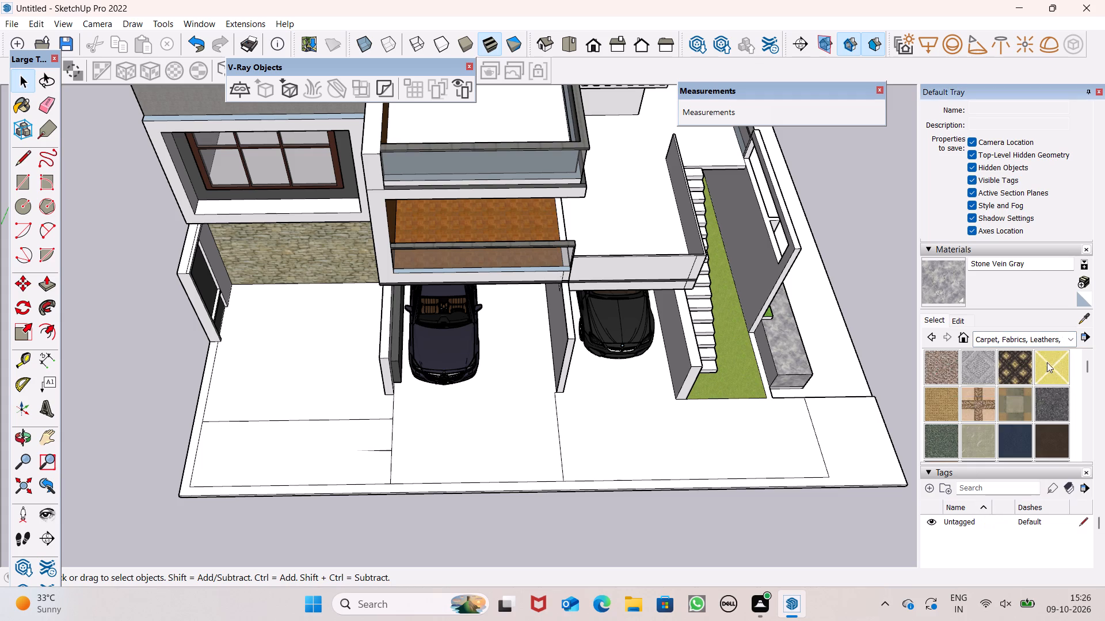
left_click(1067, 340)
left_click(1073, 378)
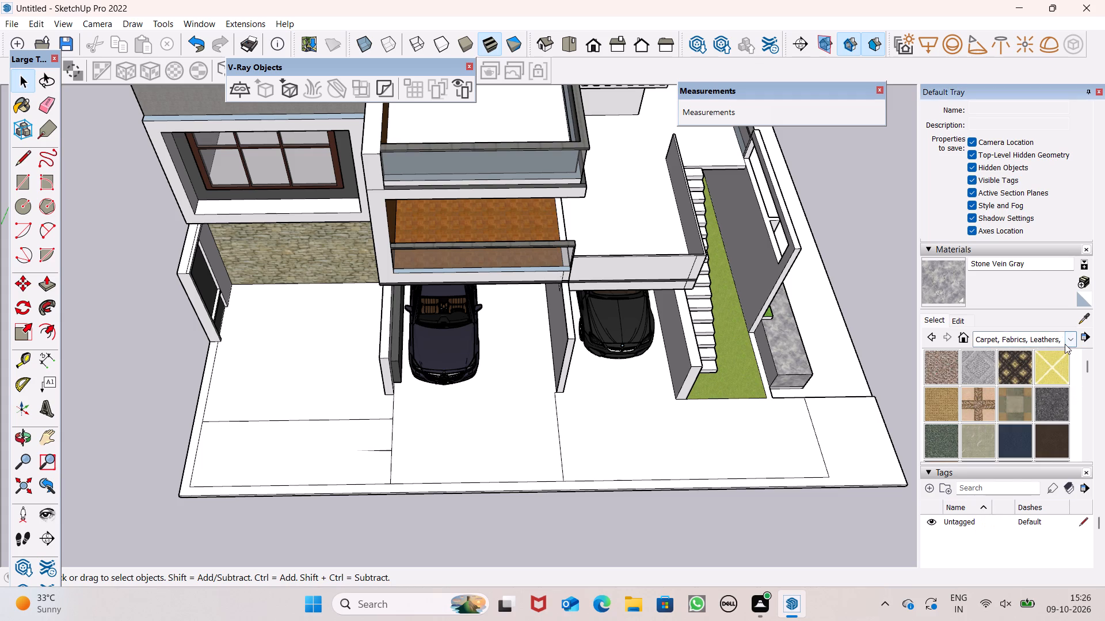
left_click(1065, 344)
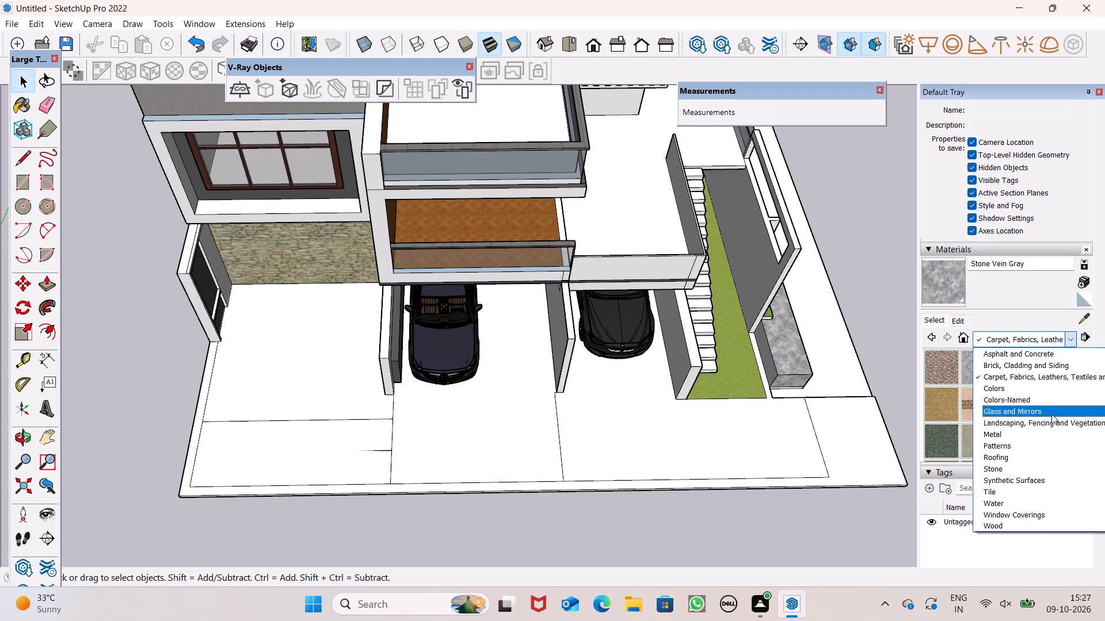
left_click(1051, 418)
scroll(1039, 421, "down", 1)
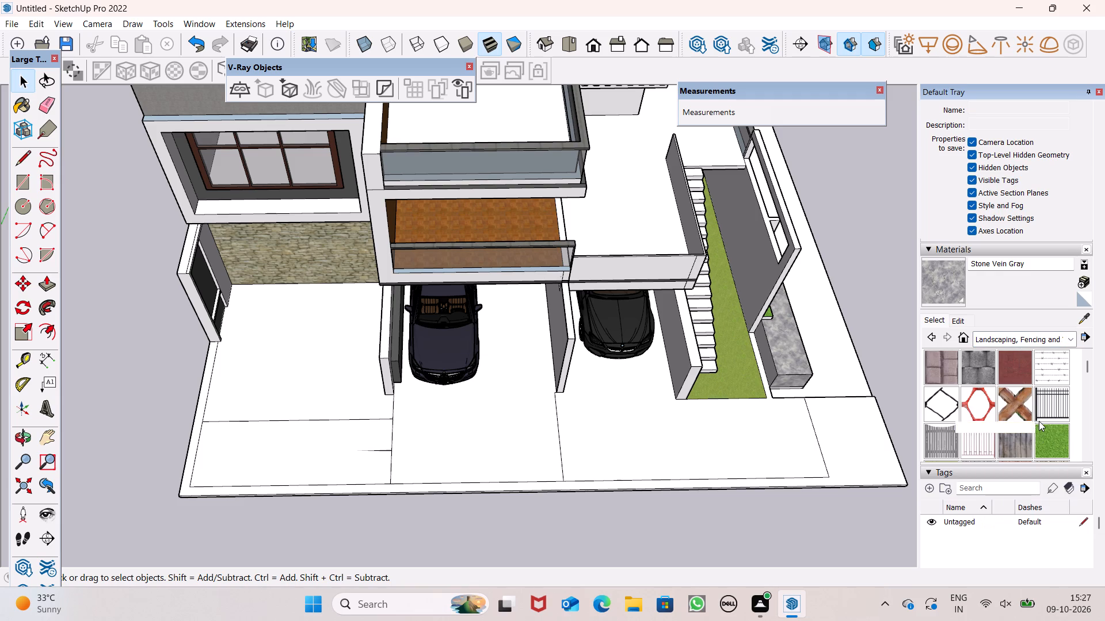
left_click(1056, 375)
scroll(398, 364, "up", 1)
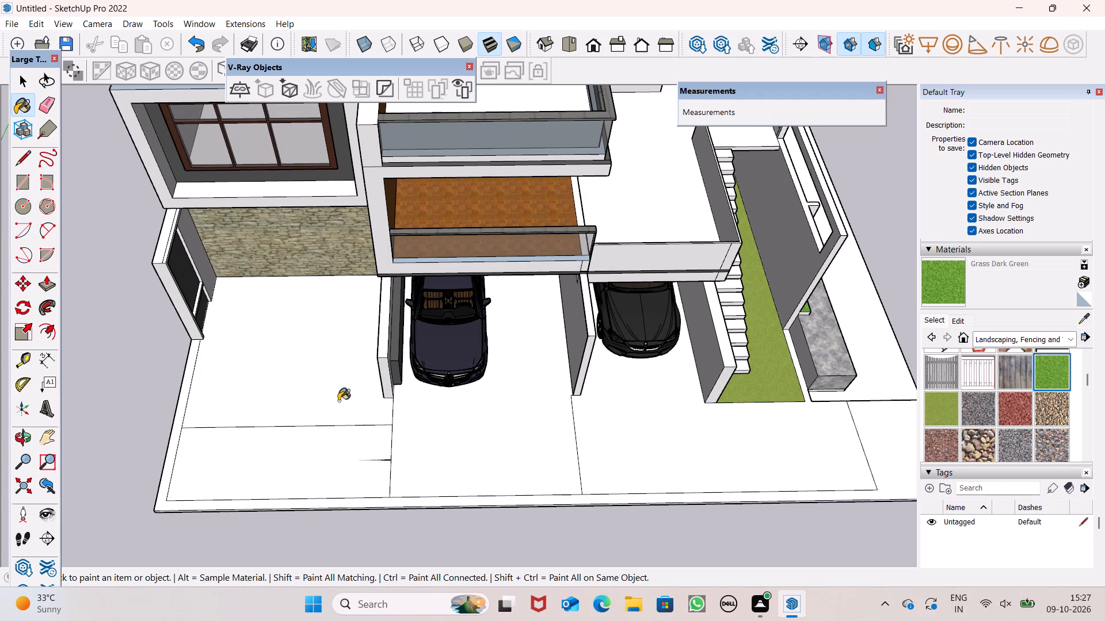
left_click(340, 446)
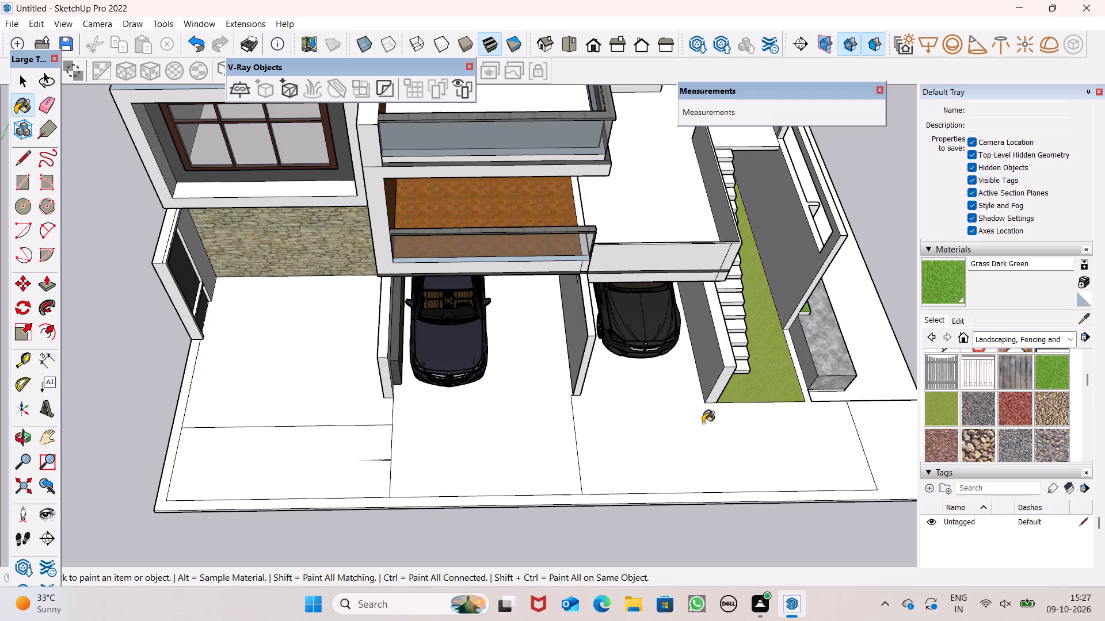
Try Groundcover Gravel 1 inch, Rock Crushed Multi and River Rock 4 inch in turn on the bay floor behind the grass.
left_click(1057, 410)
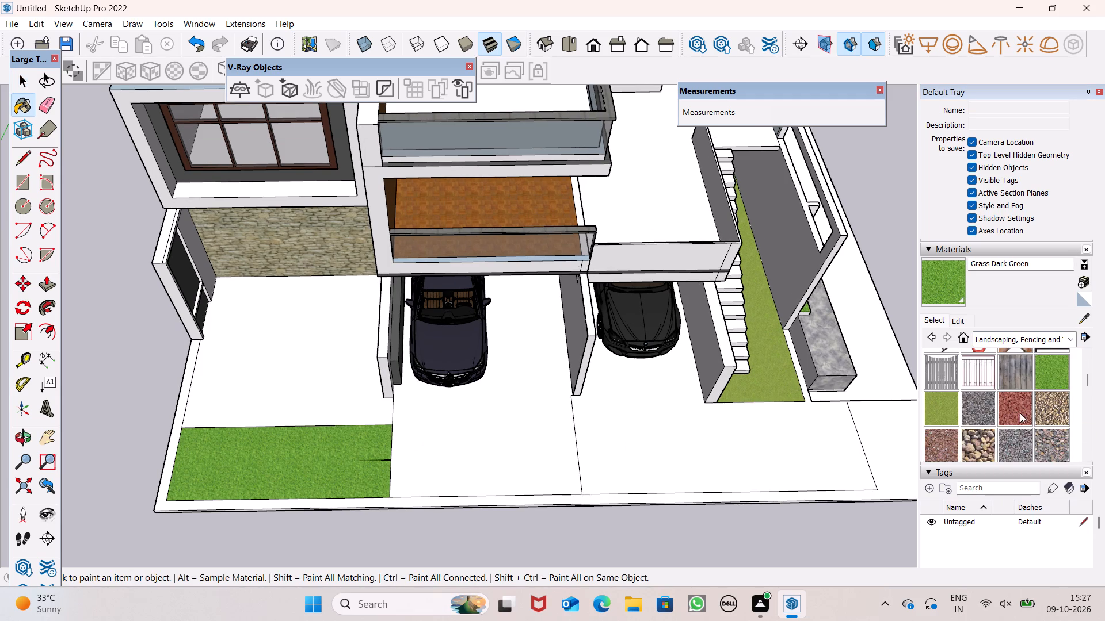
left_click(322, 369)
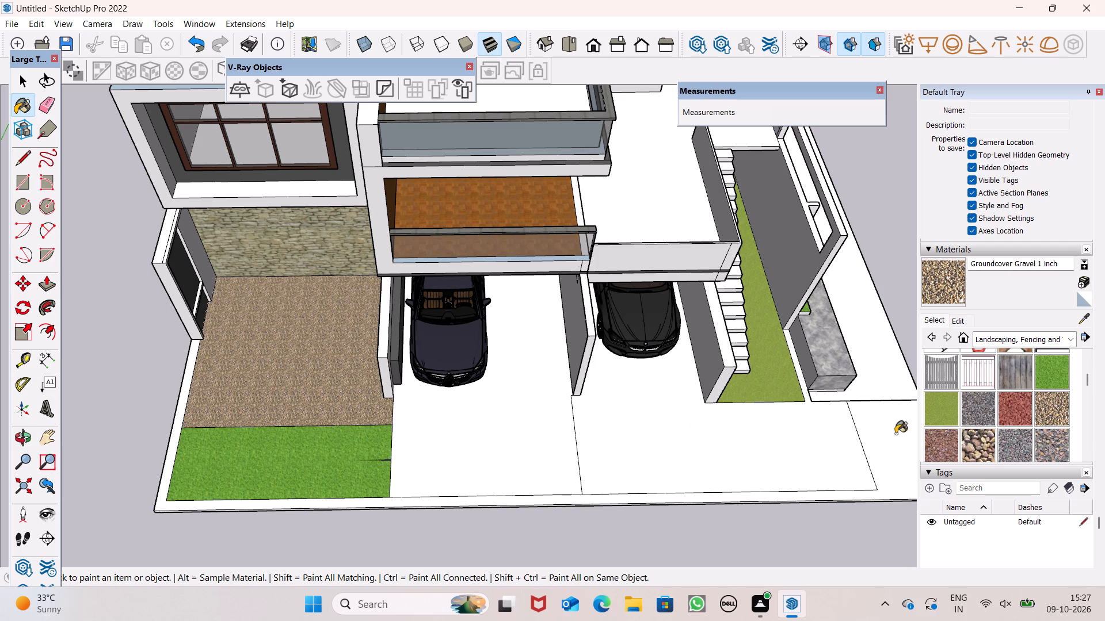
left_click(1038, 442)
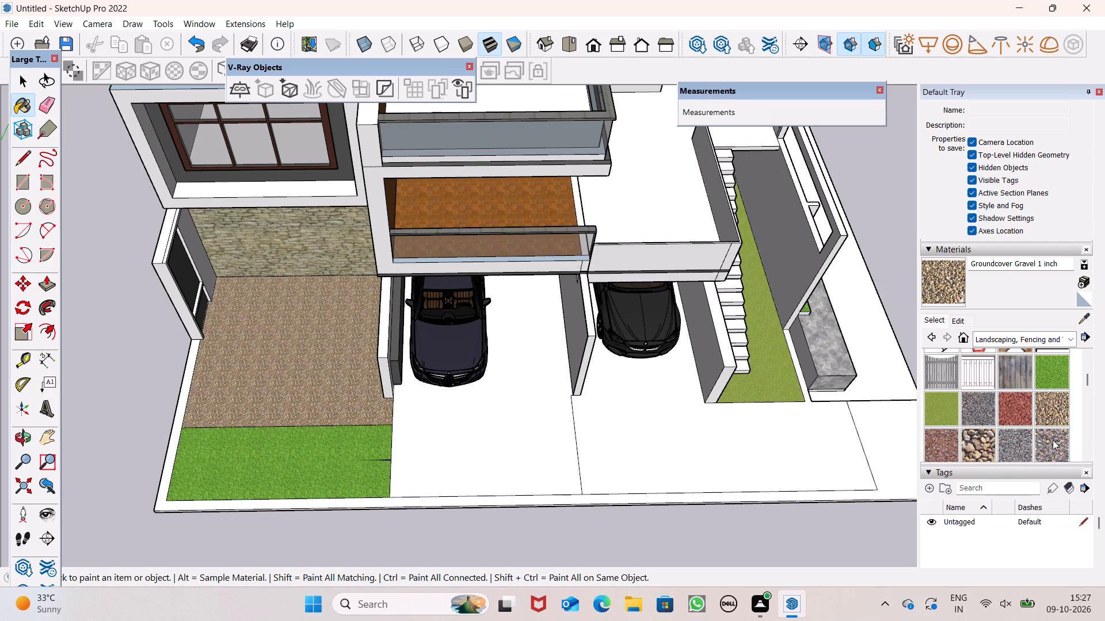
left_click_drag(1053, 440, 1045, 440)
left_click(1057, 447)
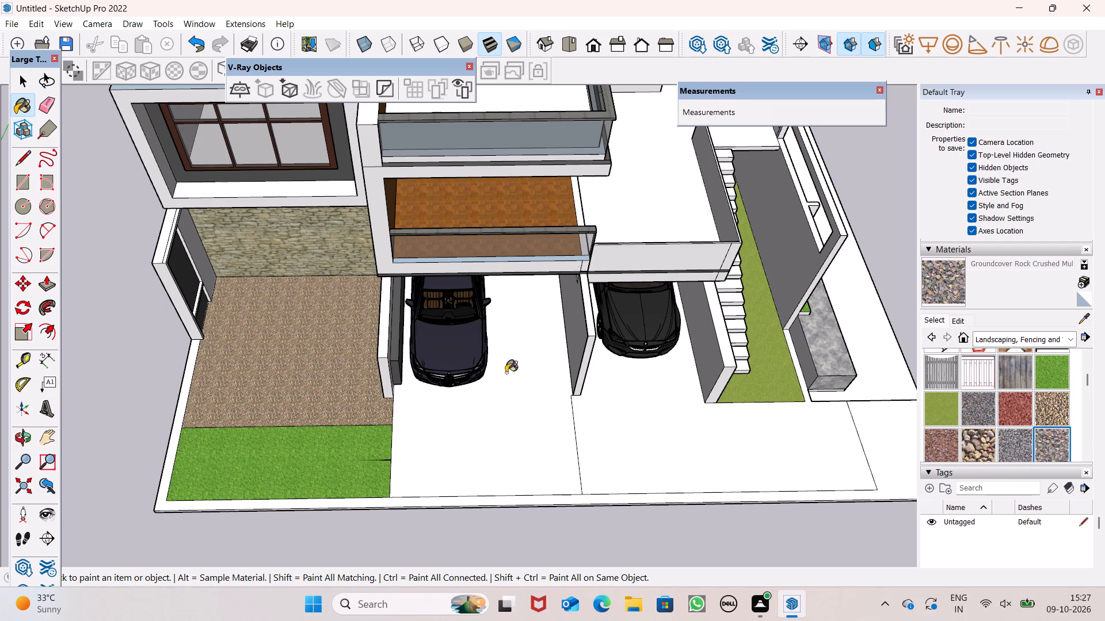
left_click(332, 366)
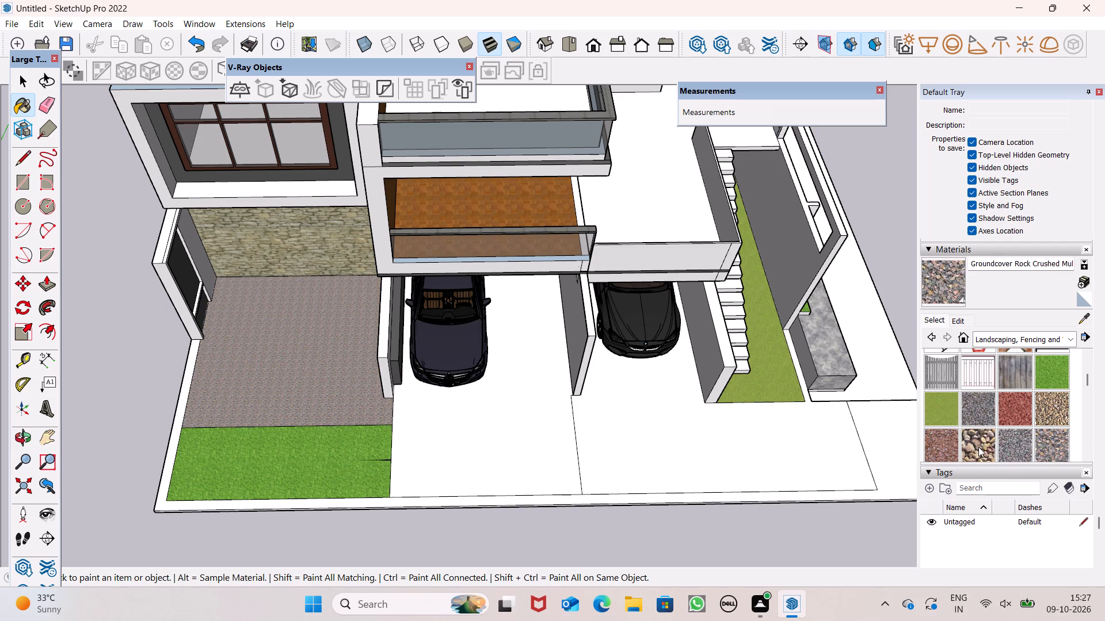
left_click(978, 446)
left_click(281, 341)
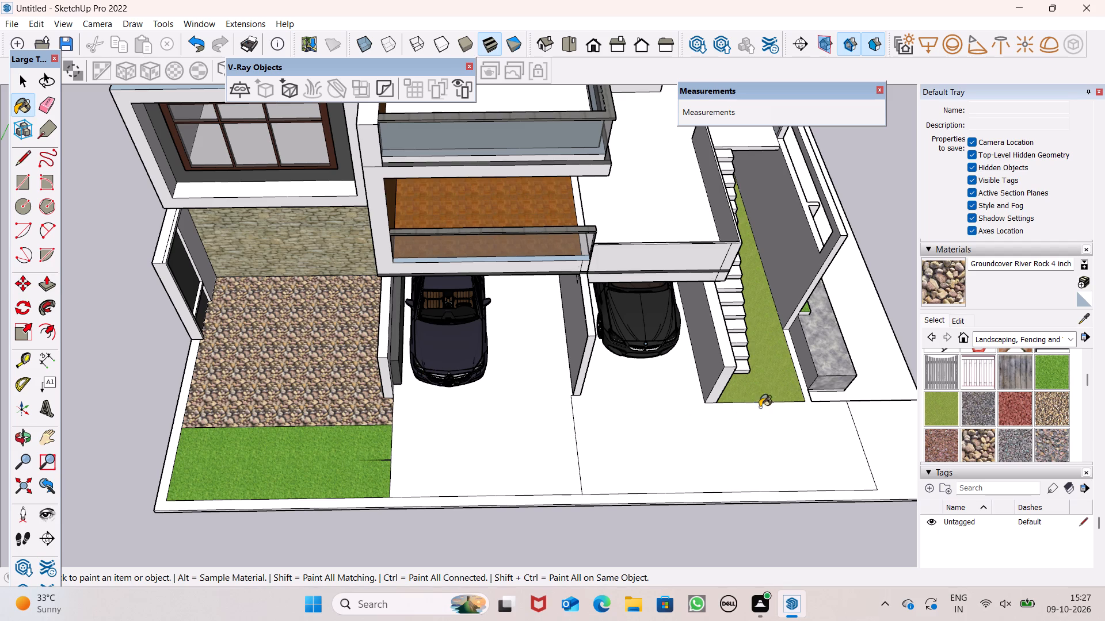
Paint the bay floor behind the grass strip with Groundcover Rock Crushed Multi.
scroll(922, 375, "down", 1)
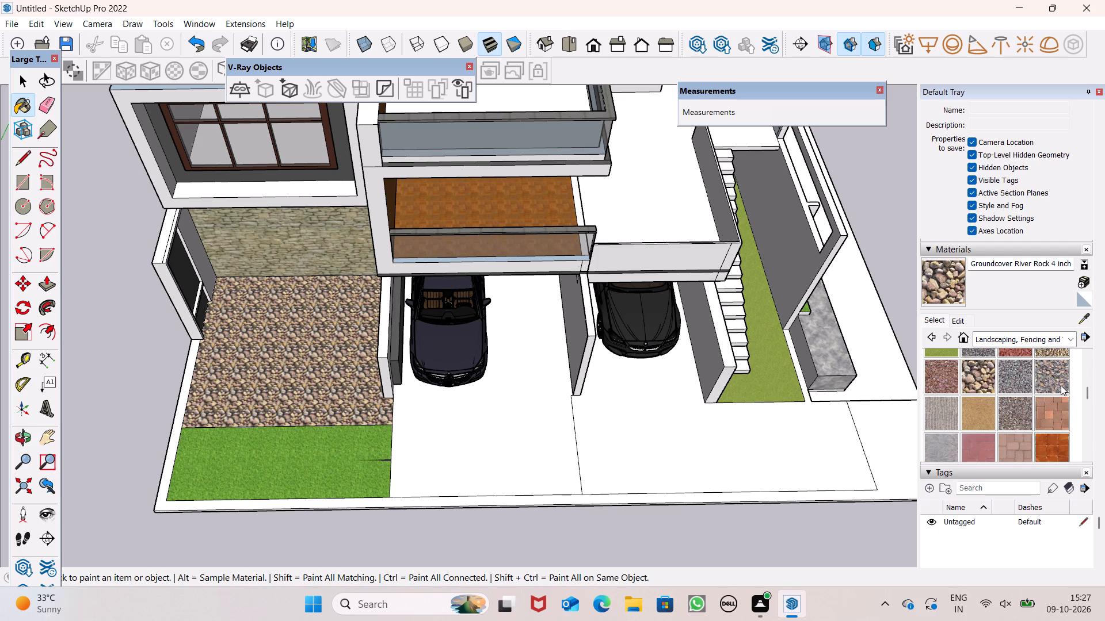
left_click(1061, 385)
left_click(311, 386)
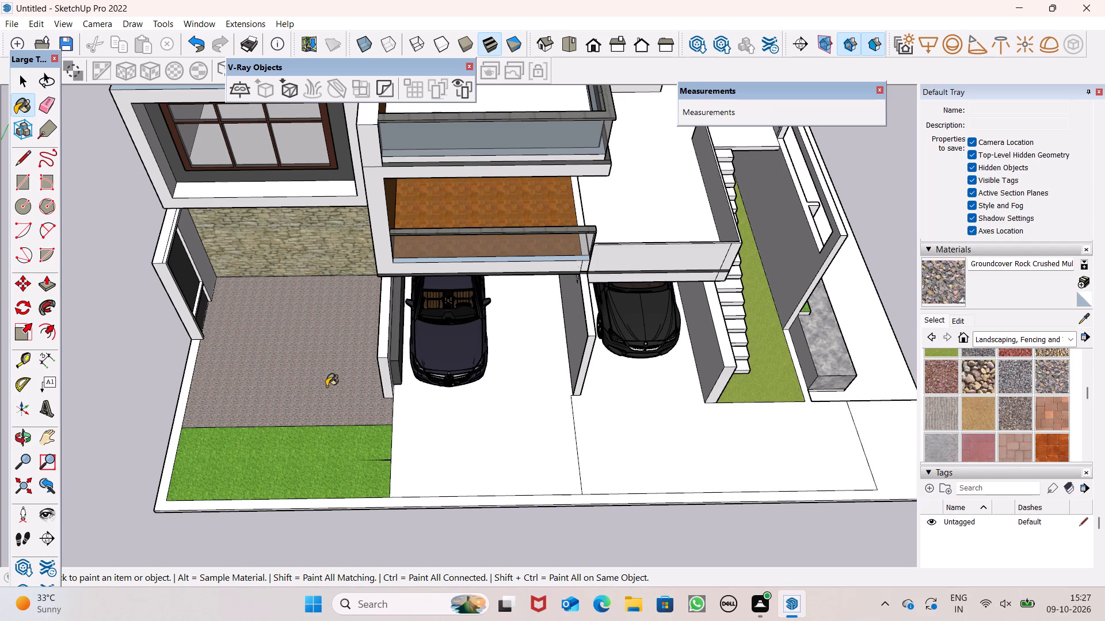
Examine the crushed-rock and grass textures up close where the two floor areas meet.
scroll(262, 453, "up", 16)
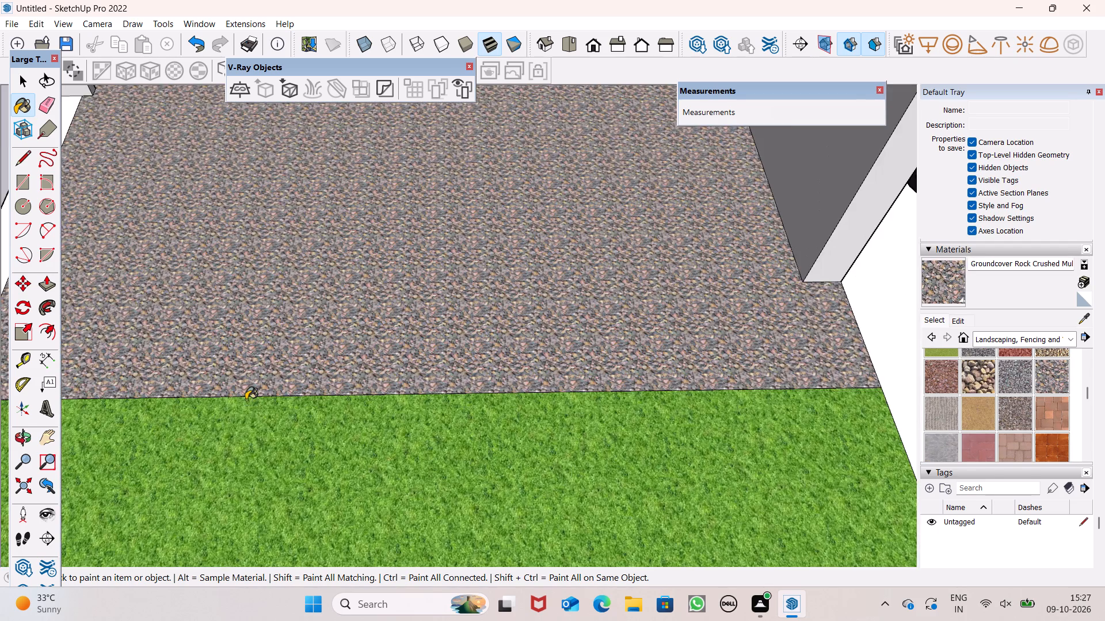
scroll(246, 400, "up", 8)
scroll(288, 411, "down", 3)
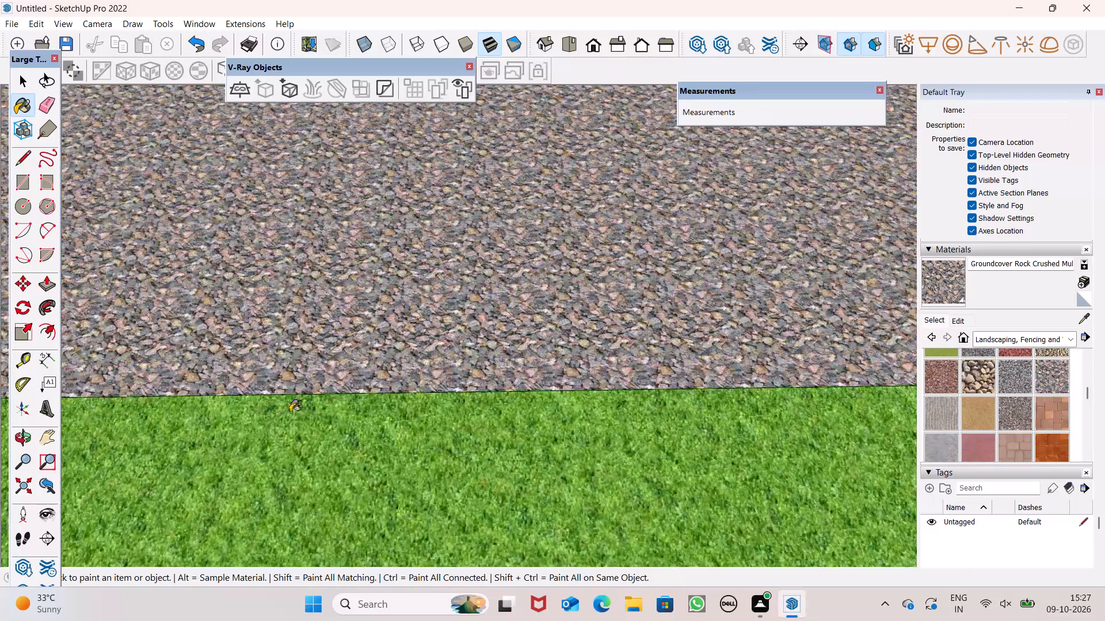
scroll(290, 412, "down", 10)
scroll(355, 367, "down", 11)
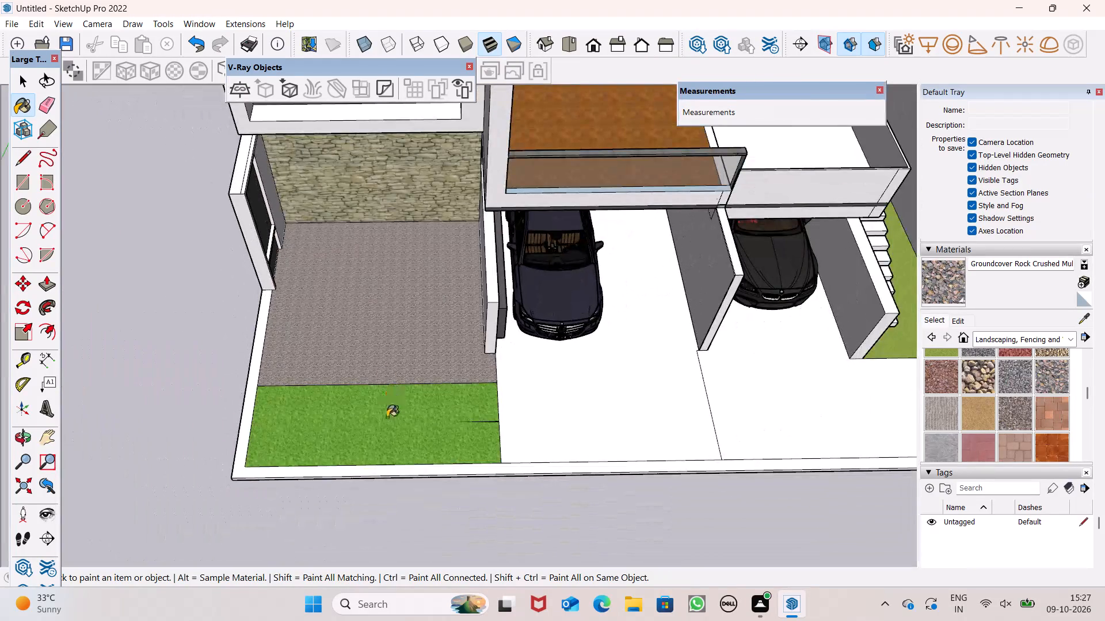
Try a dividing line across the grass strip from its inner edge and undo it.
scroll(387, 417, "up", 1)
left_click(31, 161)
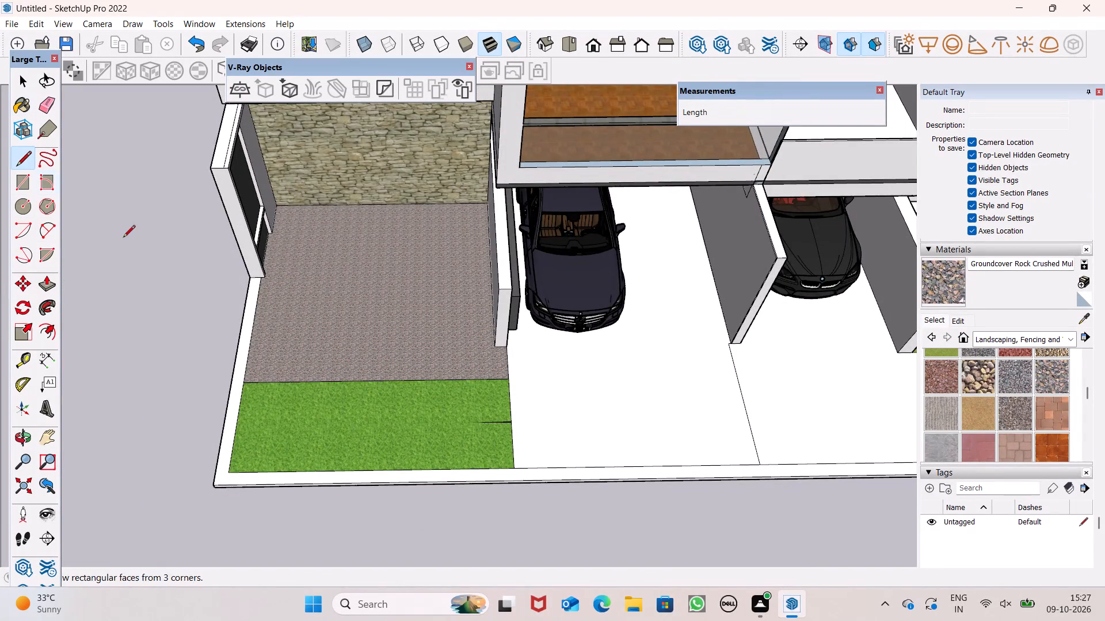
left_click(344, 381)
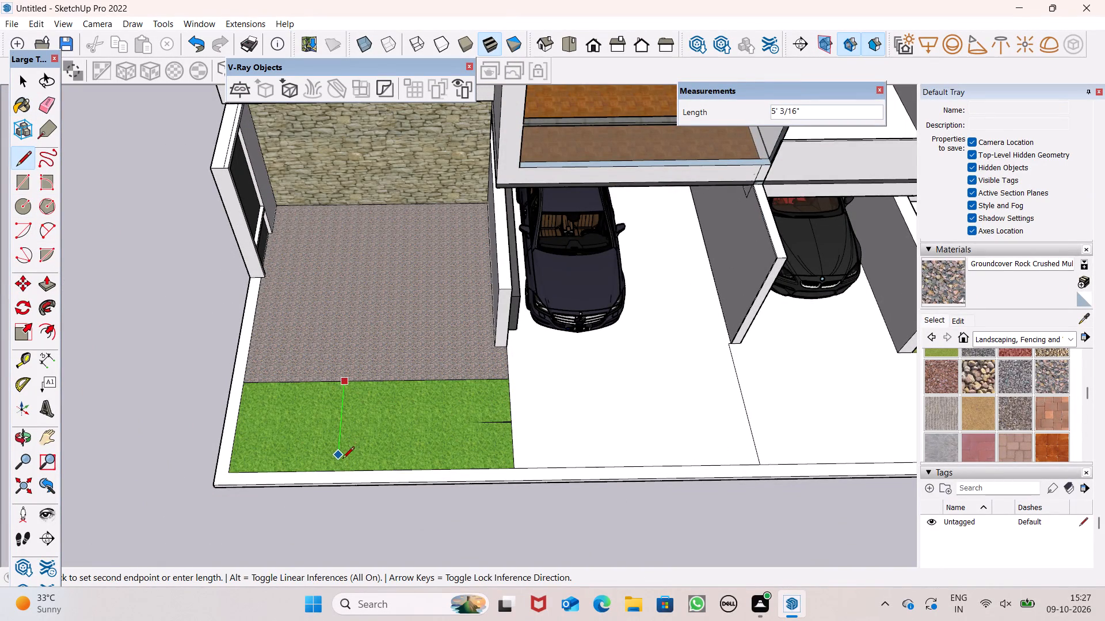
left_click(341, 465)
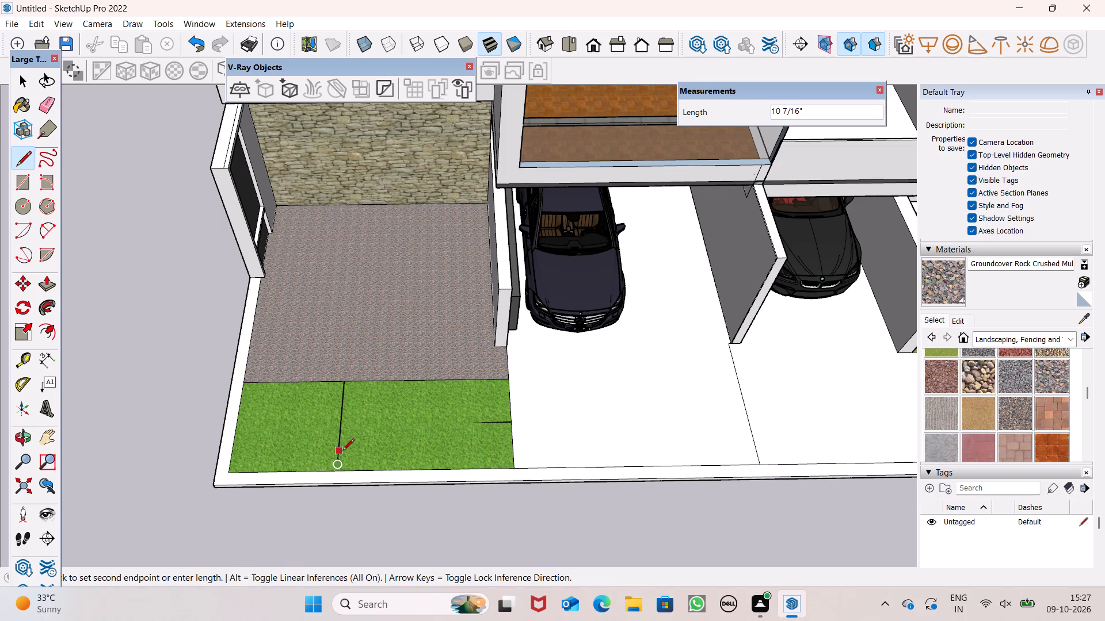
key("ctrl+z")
Draw a dividing line about 5'11" long across the grass strip, from its inner edge to the front edge.
left_click_drag(323, 382, 326, 404)
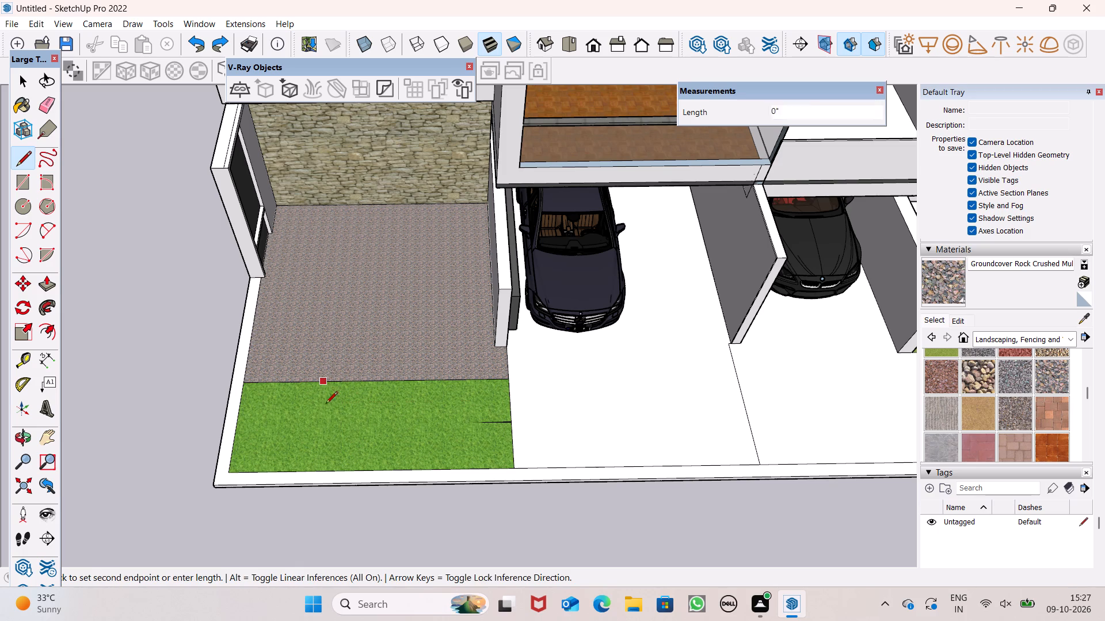
left_click_drag(326, 404, 325, 400)
left_click(320, 470)
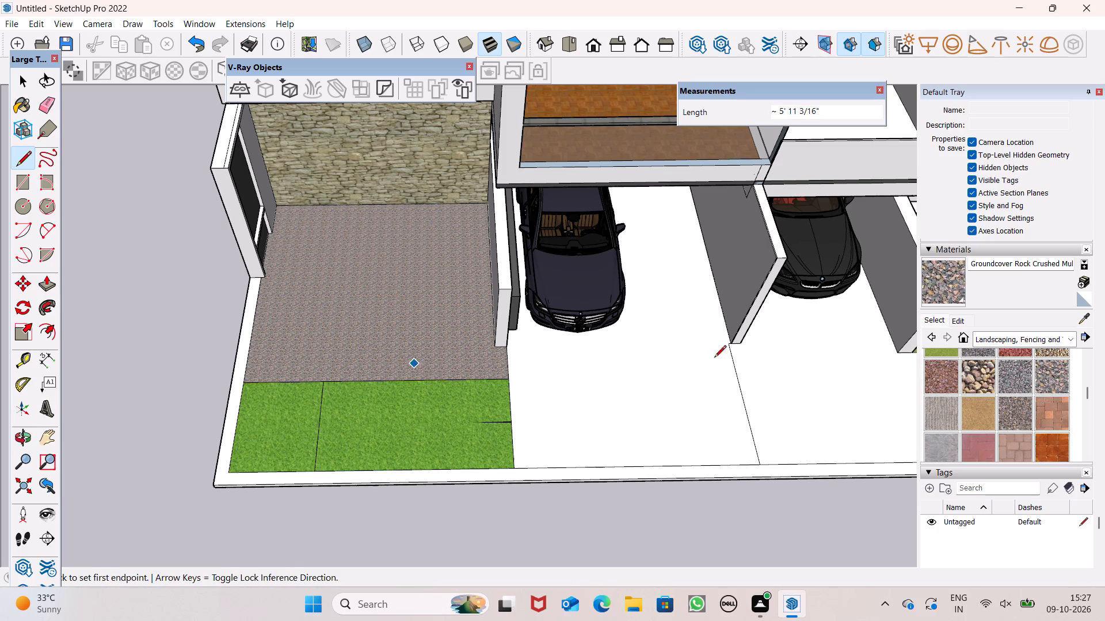
key("space")
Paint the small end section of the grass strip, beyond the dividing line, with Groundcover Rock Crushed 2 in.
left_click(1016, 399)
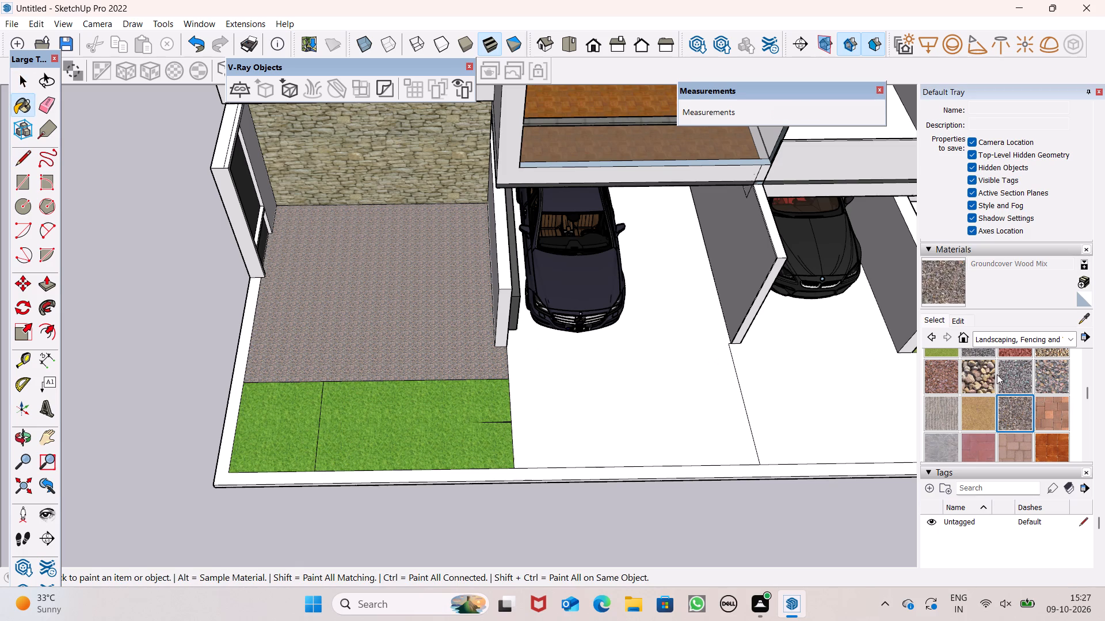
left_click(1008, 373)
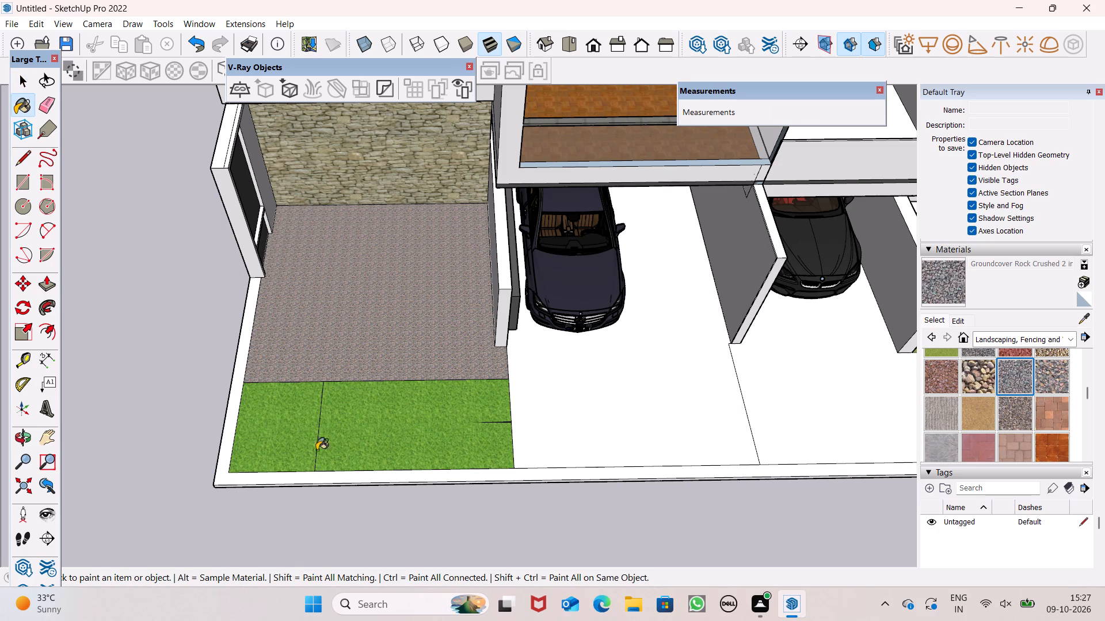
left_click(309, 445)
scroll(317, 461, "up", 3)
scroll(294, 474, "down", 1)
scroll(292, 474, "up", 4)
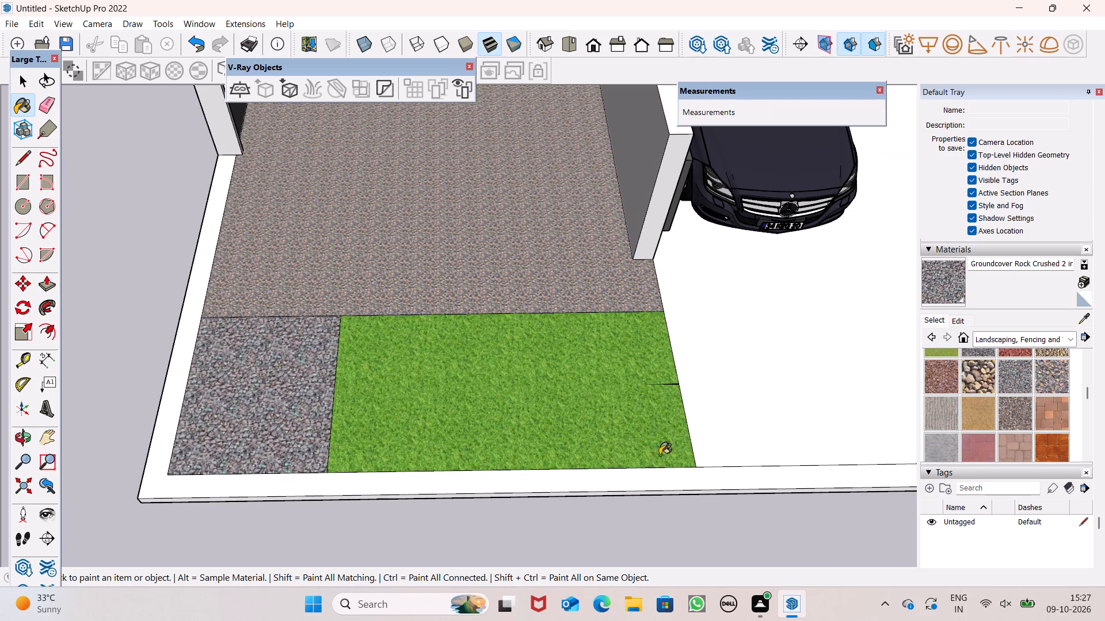
Paint the small end section beside the grass with Groundcover Rock Crushed Multi.
left_click(1045, 375)
left_click(233, 412)
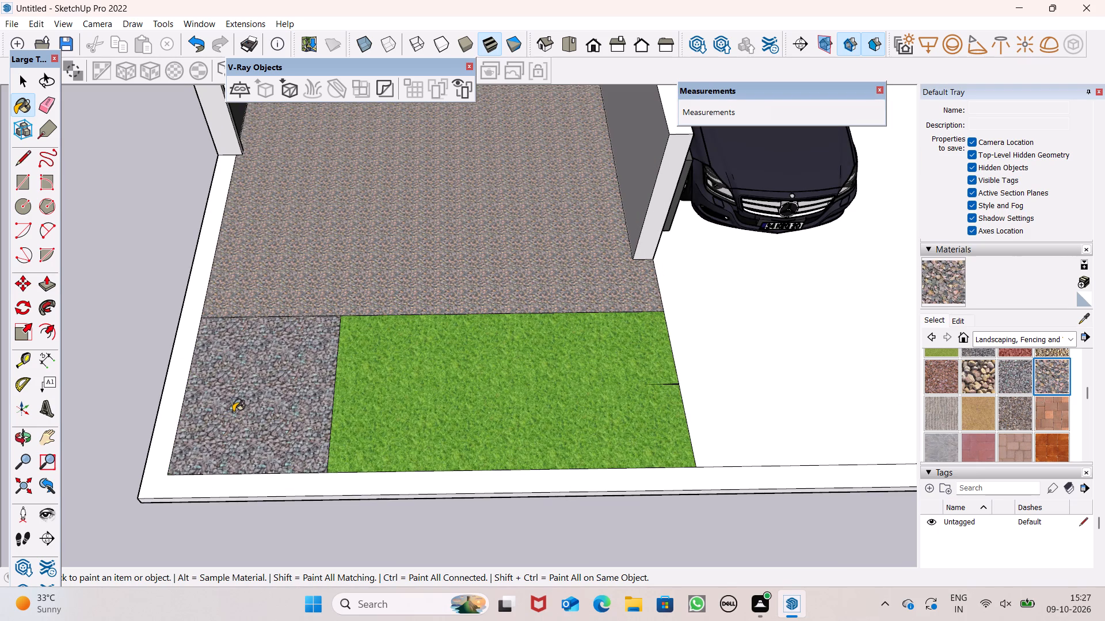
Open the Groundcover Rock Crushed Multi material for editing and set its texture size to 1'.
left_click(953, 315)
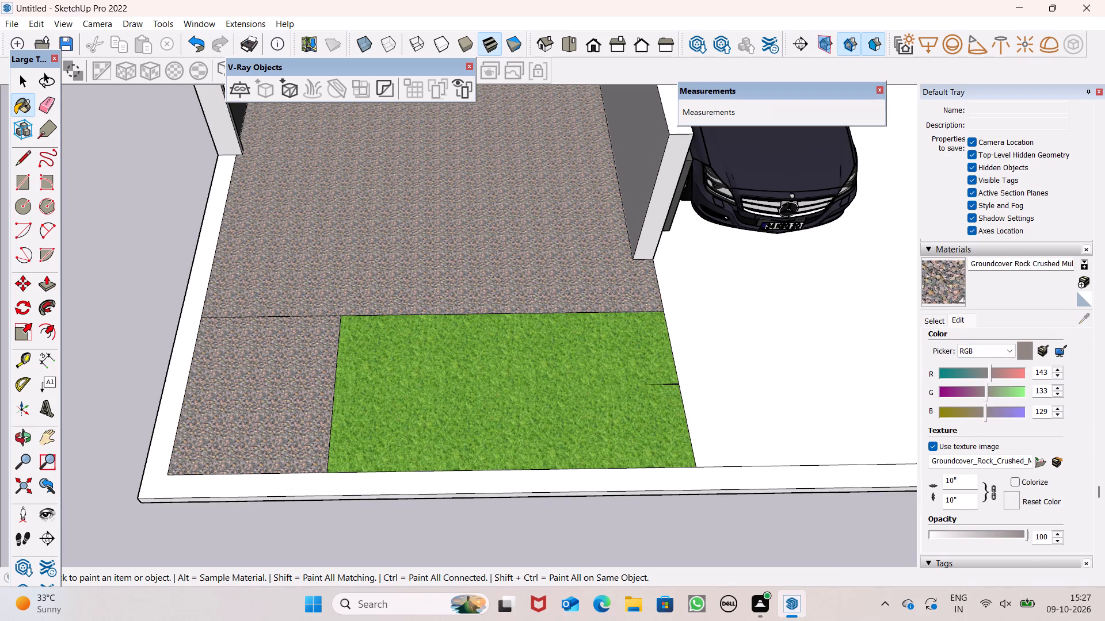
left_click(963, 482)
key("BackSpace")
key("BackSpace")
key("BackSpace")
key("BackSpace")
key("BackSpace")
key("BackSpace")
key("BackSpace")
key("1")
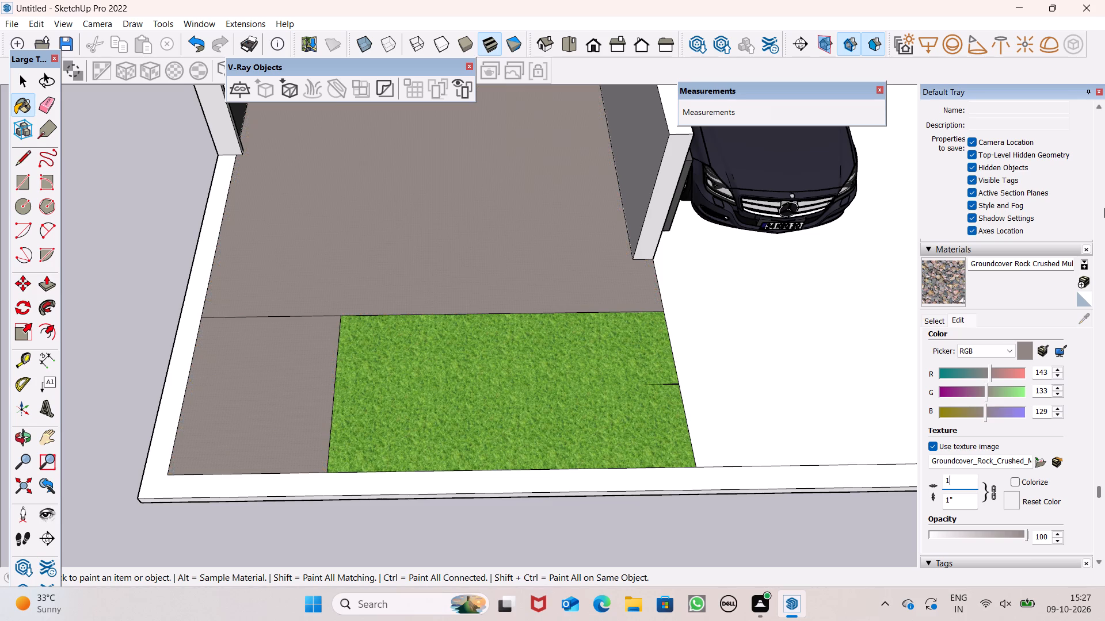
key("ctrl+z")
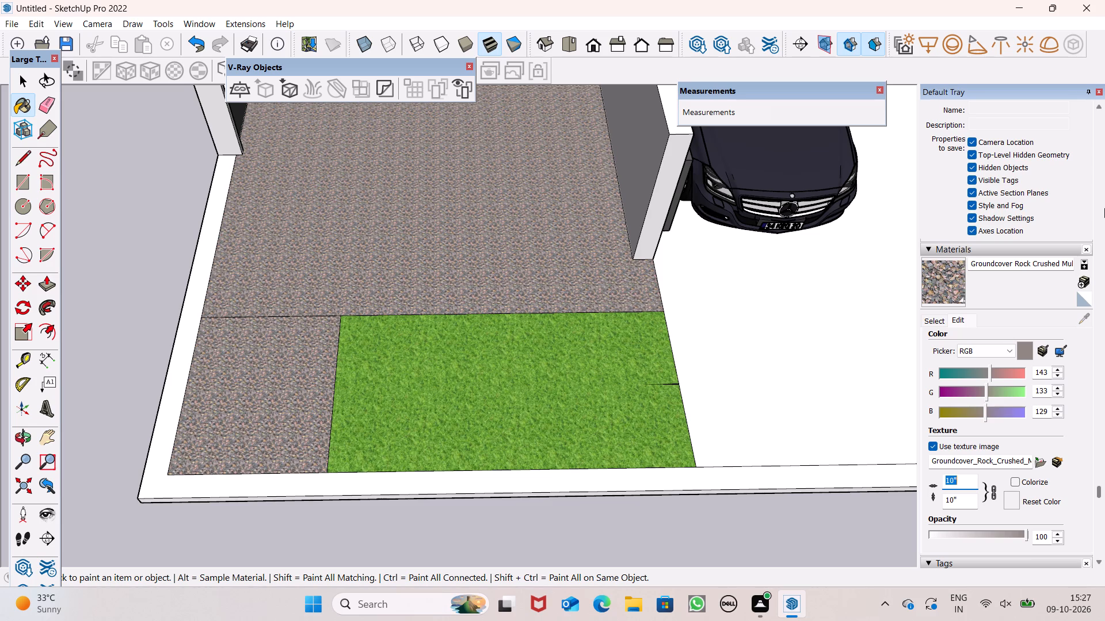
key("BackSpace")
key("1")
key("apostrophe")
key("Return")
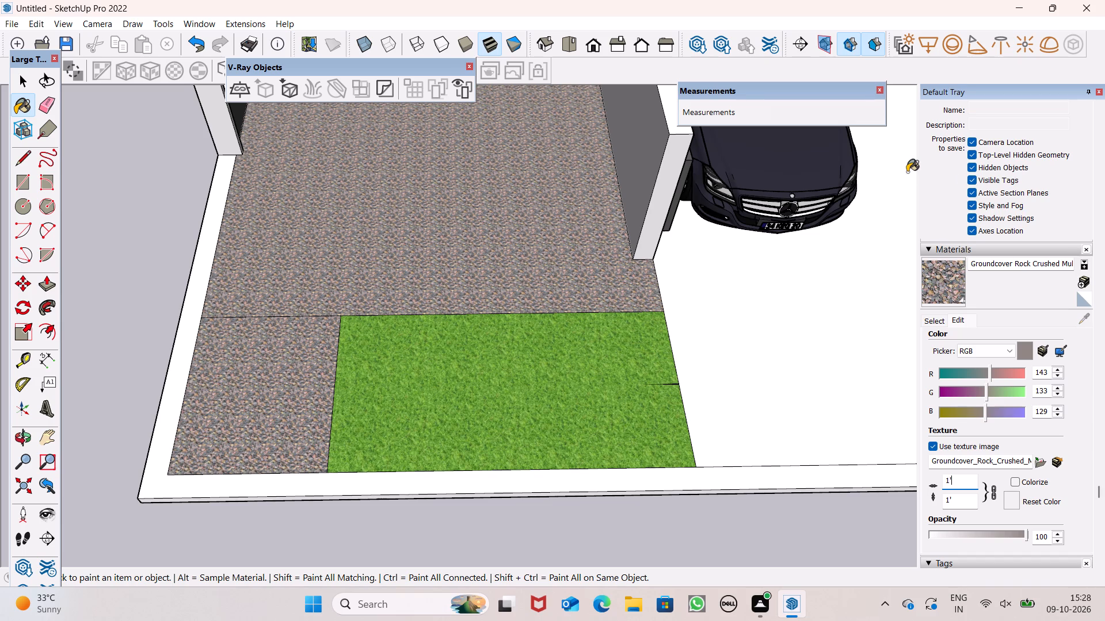
Set the texture size of Groundcover Rock Crushed Multi to 2'.
key("BackSpace")
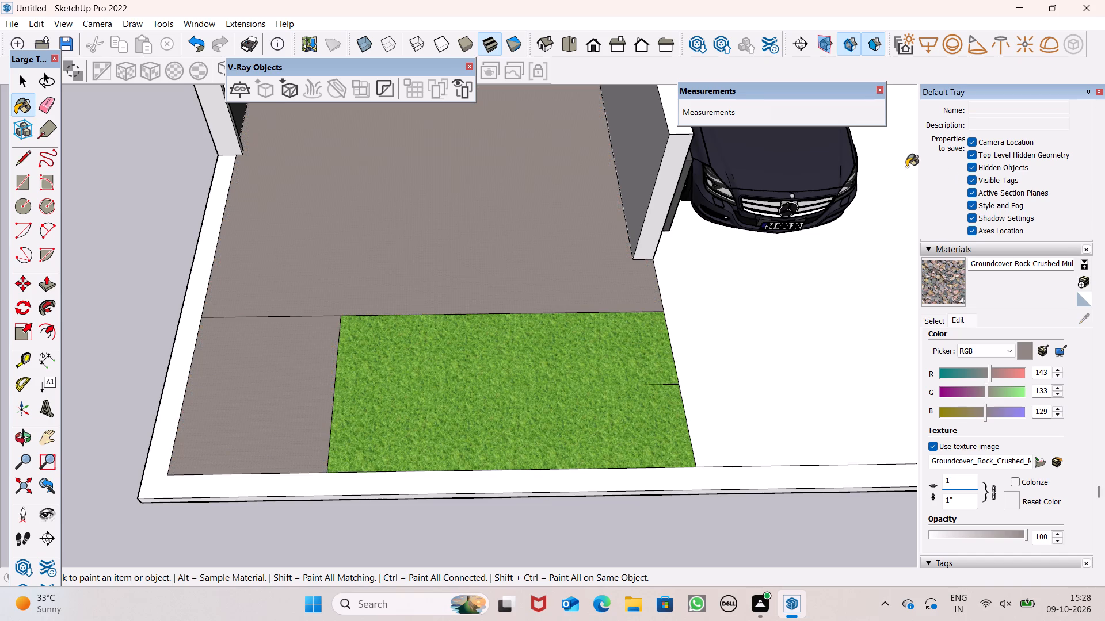
key("BackSpace")
type("2'")
key("Return")
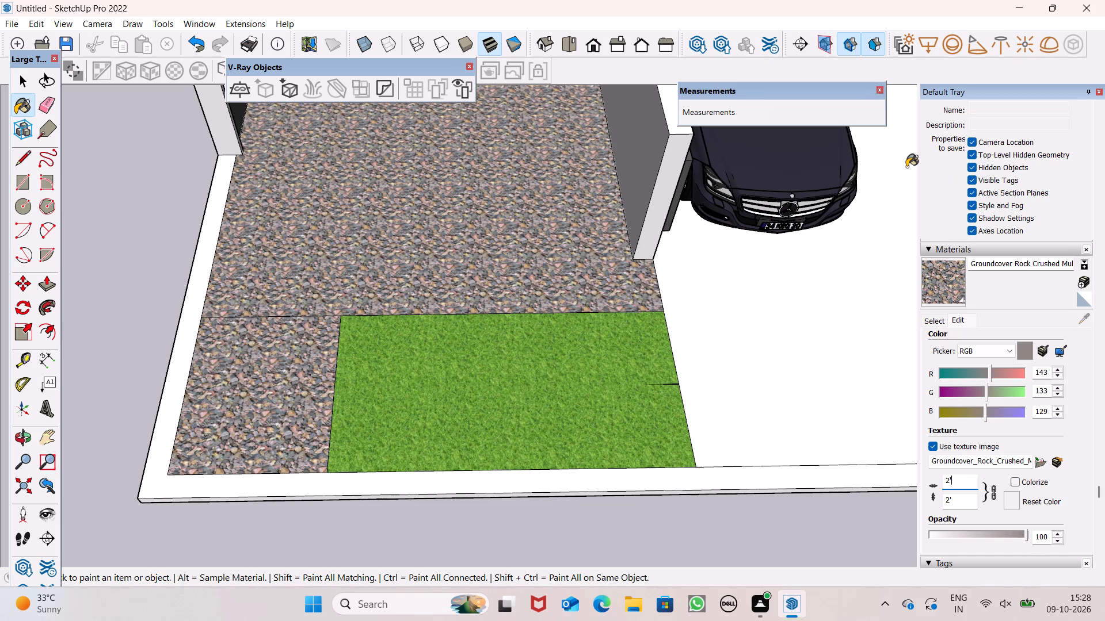
Examine the rescaled crushed-rock floor beside the grass, up close and in the context of the whole house.
scroll(866, 397, "down", 3)
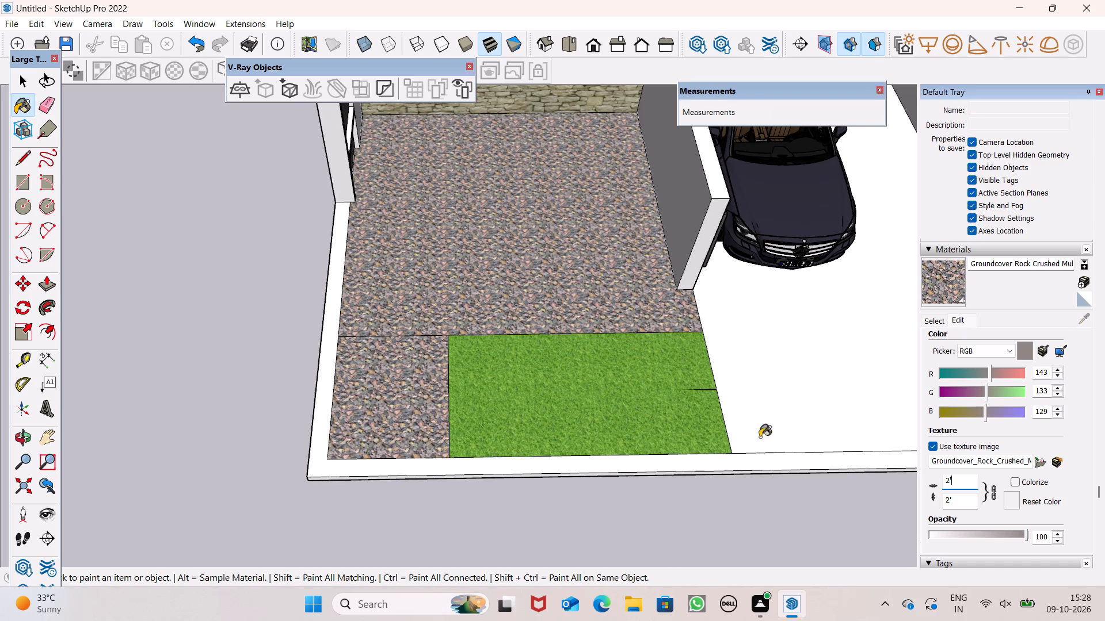
scroll(656, 405, "down", 8)
scroll(600, 401, "up", 1)
middle_click_drag(615, 429, 555, 320)
scroll(549, 368, "up", 1)
key("space")
scroll(550, 382, "down", 4)
middle_click_drag(561, 389, 571, 445)
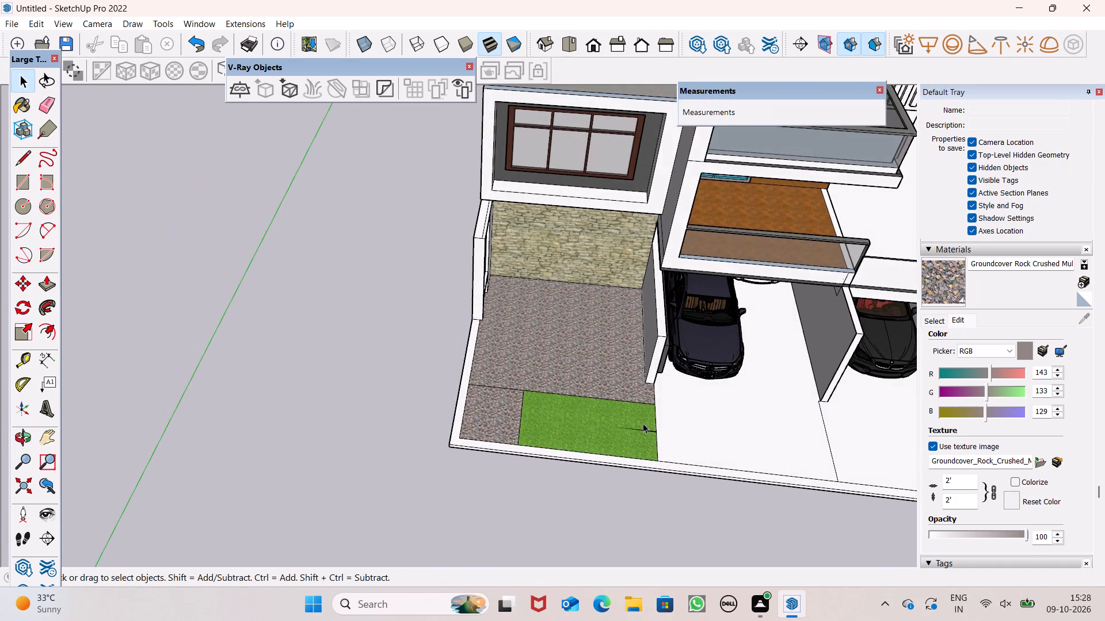
scroll(486, 394, "down", 3)
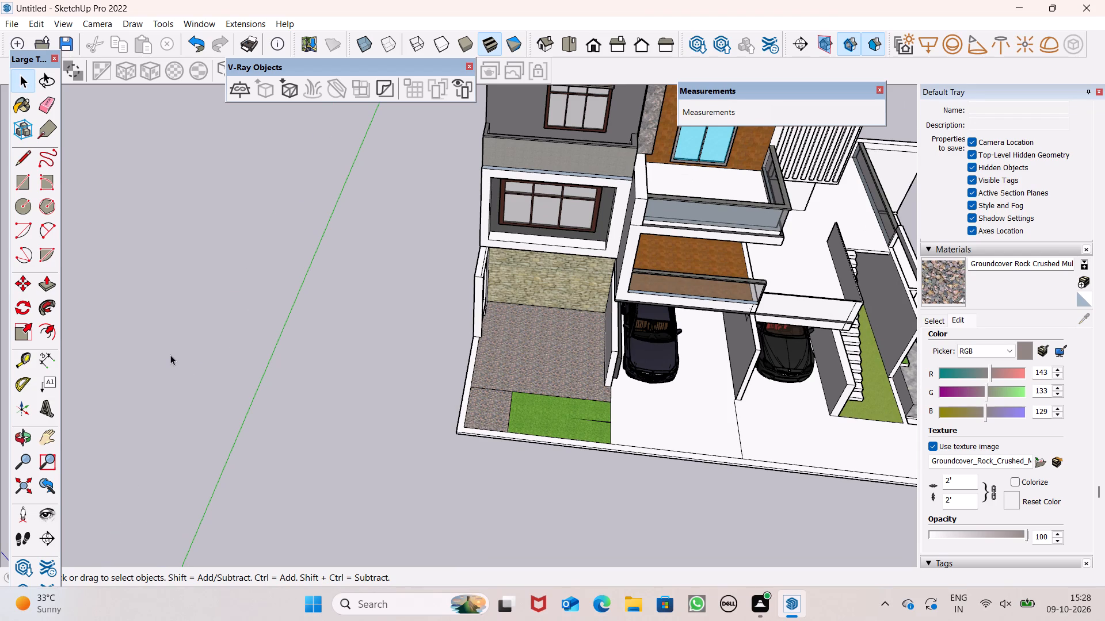
scroll(161, 391, "down", 8)
middle_click_drag(300, 427, 180, 339)
scroll(298, 377, "down", 2)
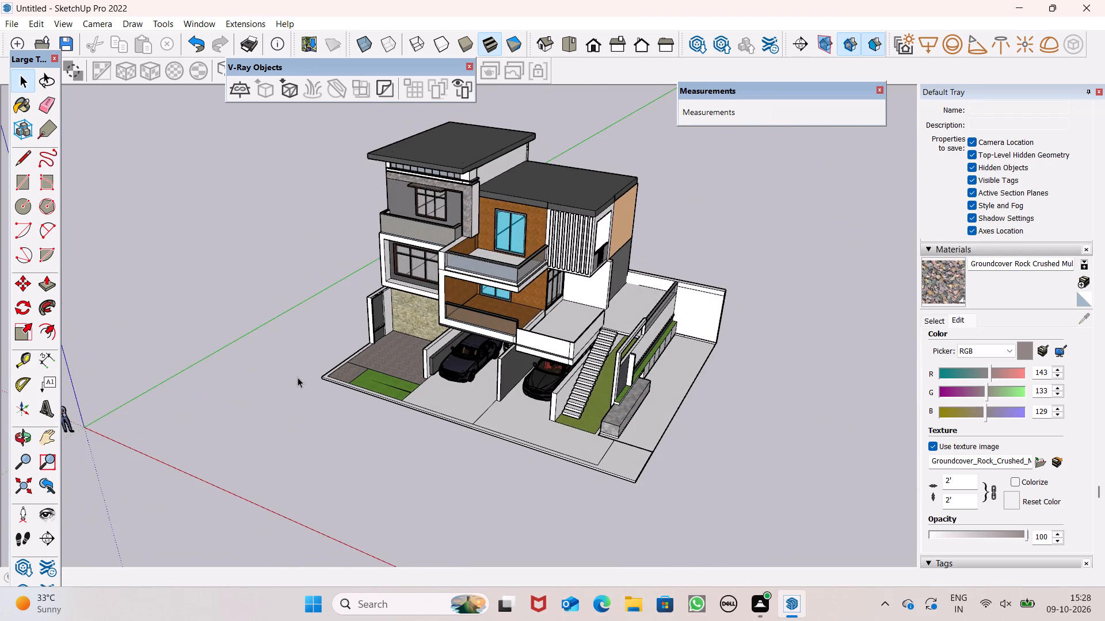
Paint the side ground strip along the concrete planter and boundary wall with Groundcover Rock Crushed Multi.
scroll(310, 389, "down", 2)
scroll(473, 476, "up", 1)
middle_click_drag(465, 460, 330, 403)
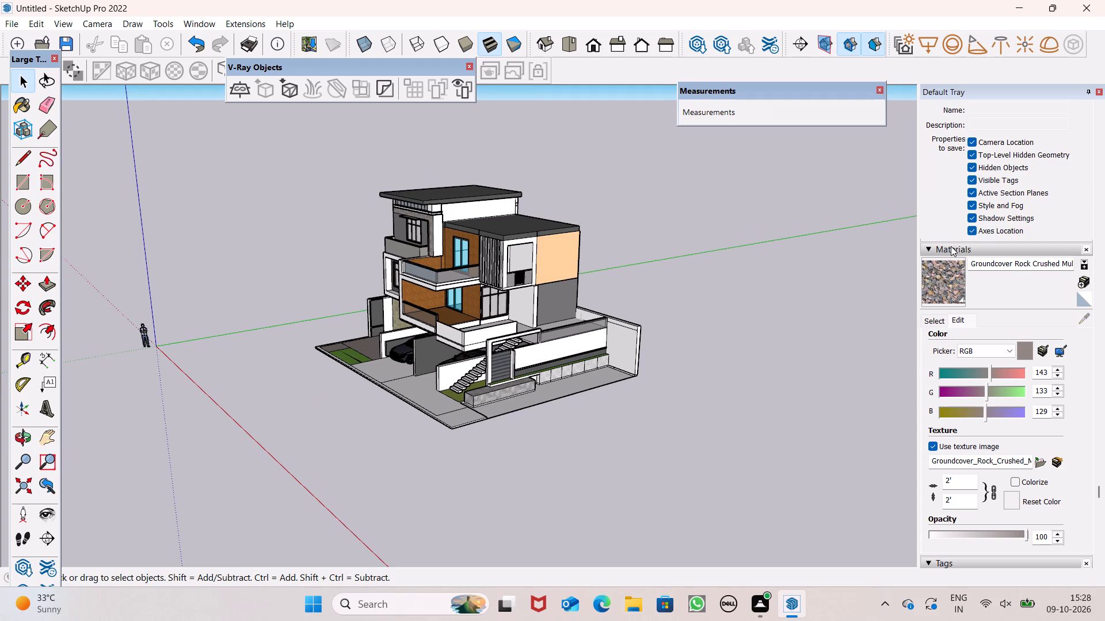
left_click(944, 279)
scroll(544, 448, "up", 8)
scroll(512, 366, "up", 4)
scroll(510, 367, "down", 1)
scroll(510, 367, "up", 1)
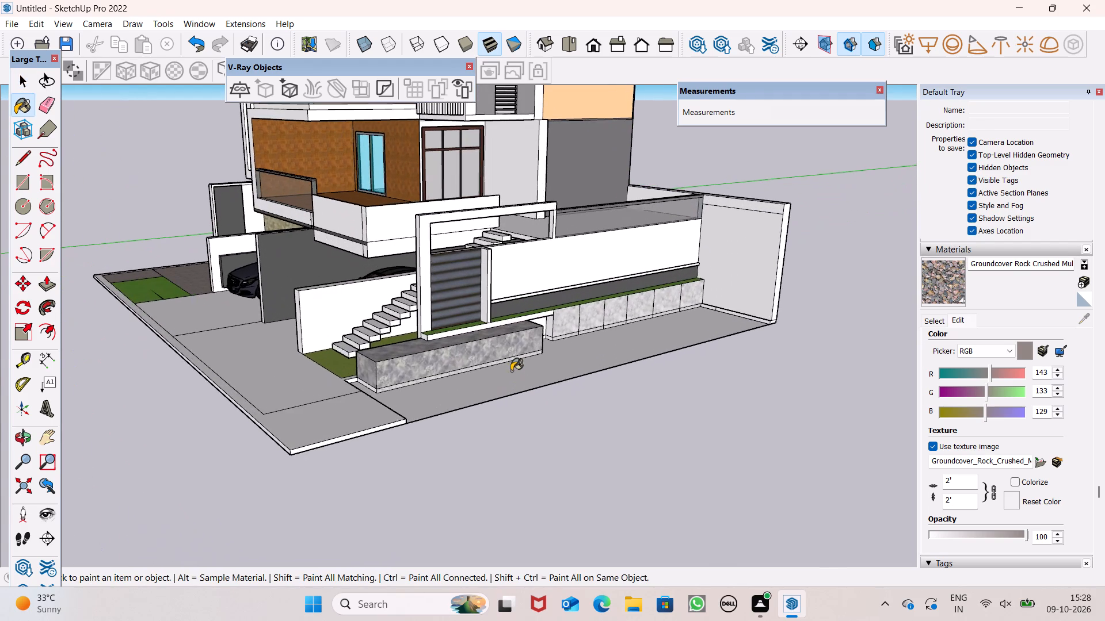
left_click(512, 371)
middle_click_drag(562, 375, 578, 449)
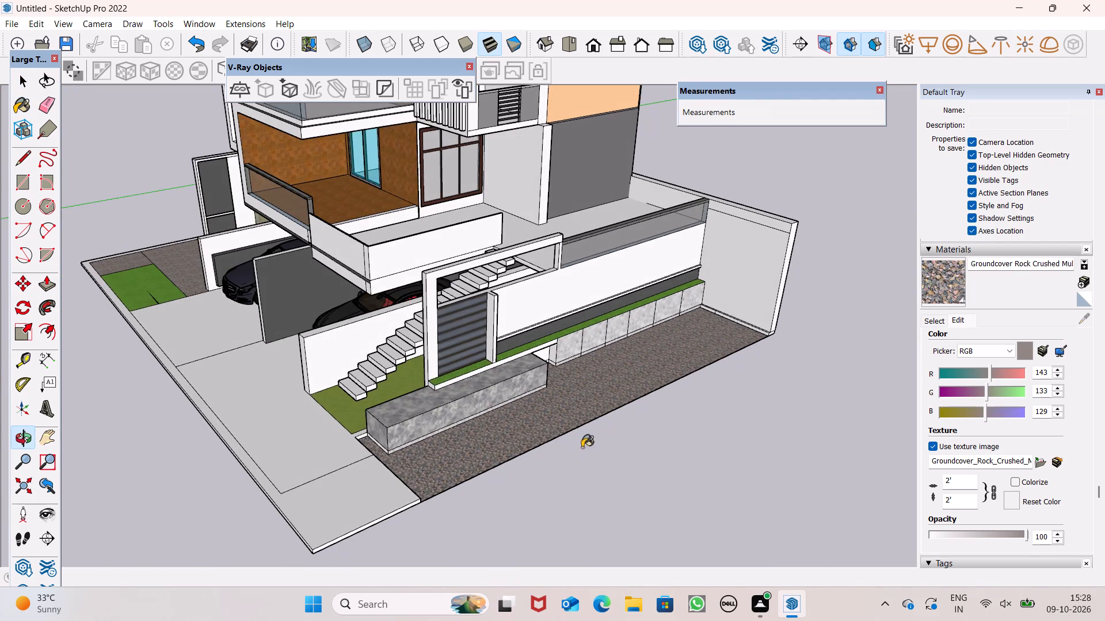
Examine the house from the front and the side, including the staircase and the grass strip beside it.
scroll(635, 440, "down", 1)
middle_click_drag(798, 439, 932, 408)
scroll(836, 404, "down", 6)
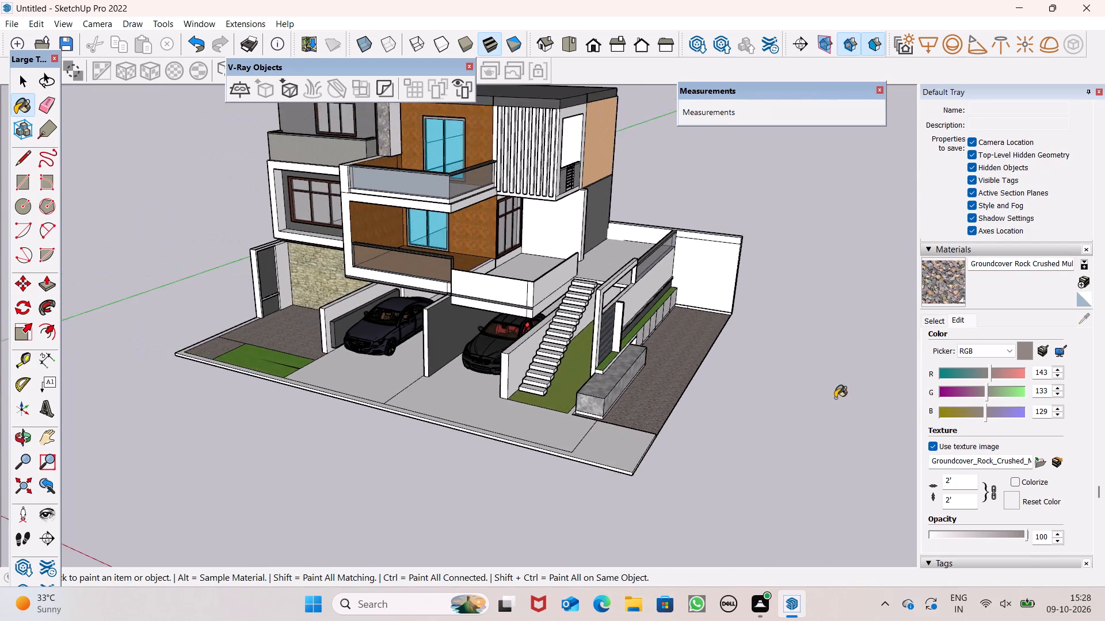
scroll(835, 398, "down", 5)
middle_click_drag(783, 413, 836, 380)
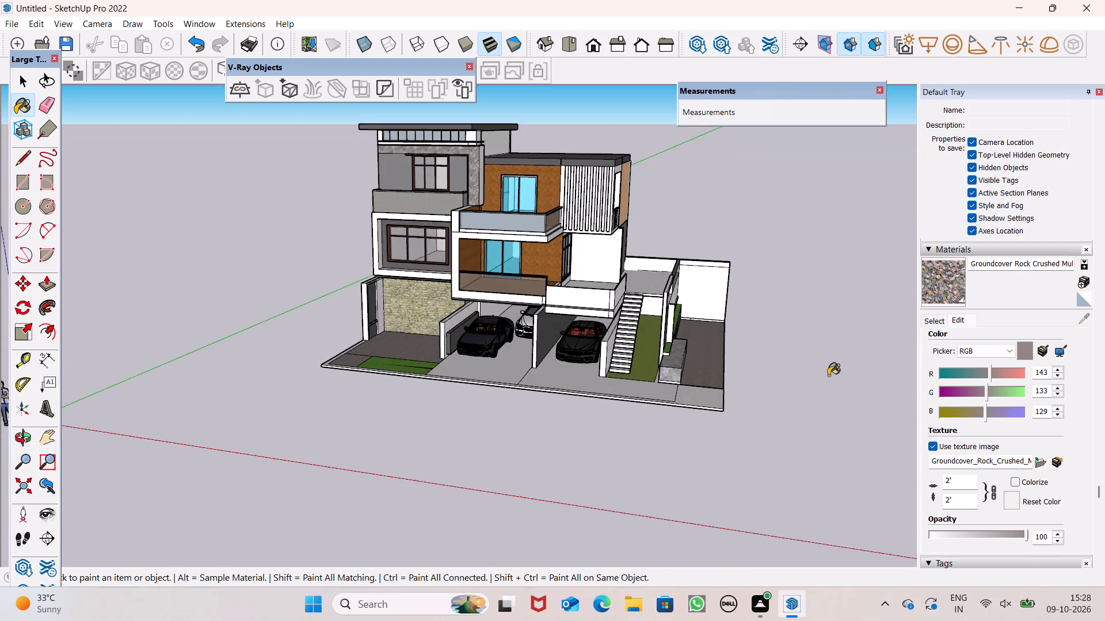
middle_click_drag(784, 359, 577, 371)
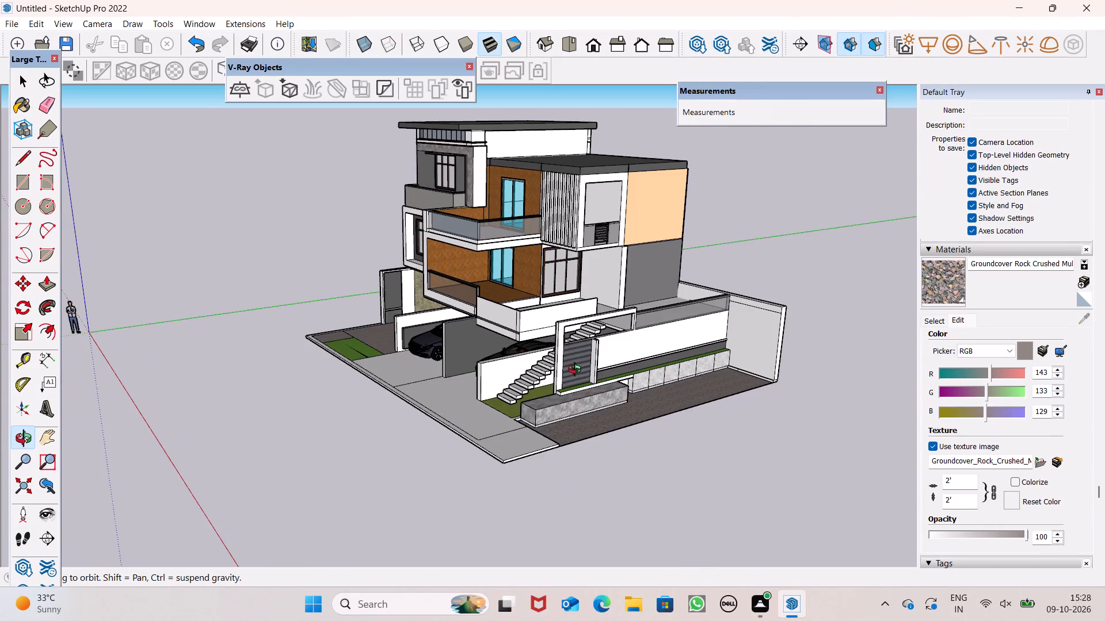
middle_click_drag(577, 371, 803, 421)
scroll(681, 364, "up", 4)
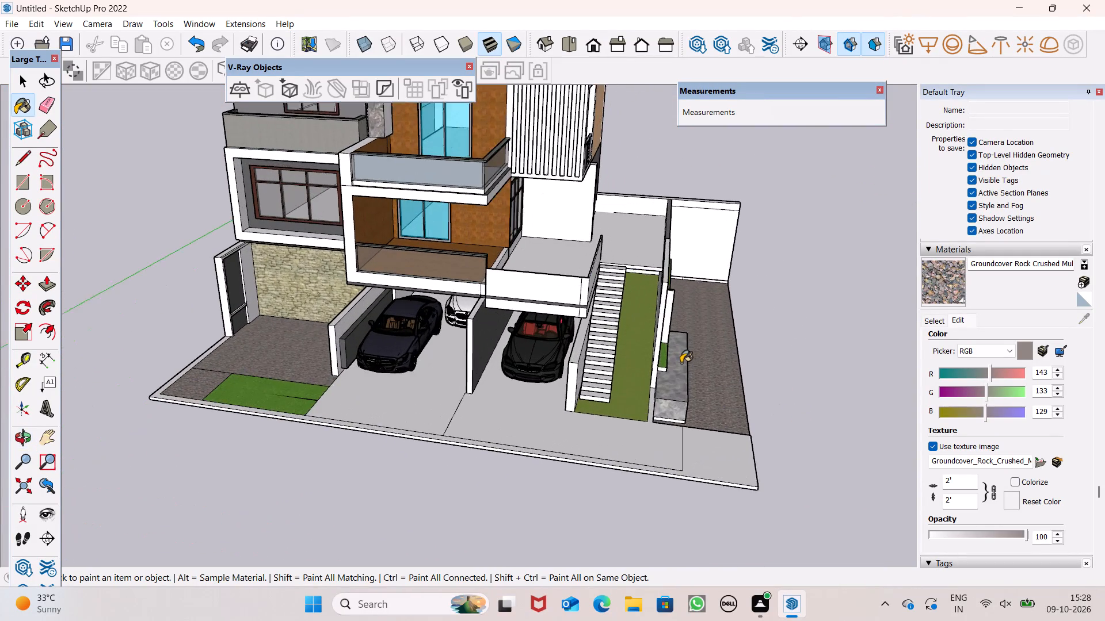
scroll(681, 363, "up", 1)
scroll(614, 385, "up", 7)
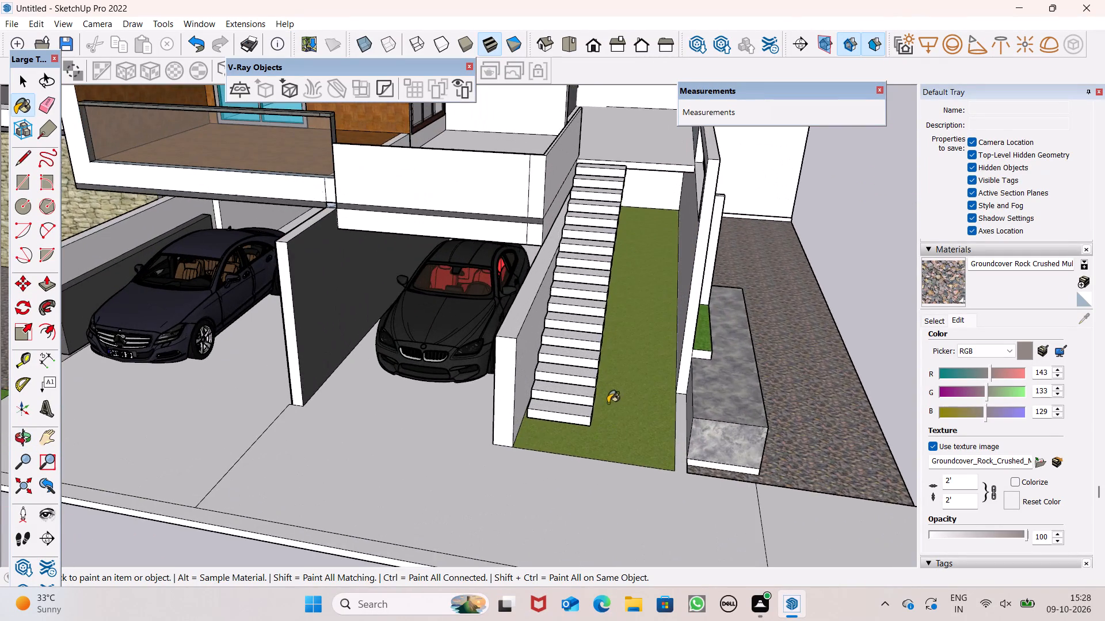
middle_click_drag(546, 432, 479, 428)
scroll(478, 421, "up", 1)
middle_click_drag(517, 441, 590, 480)
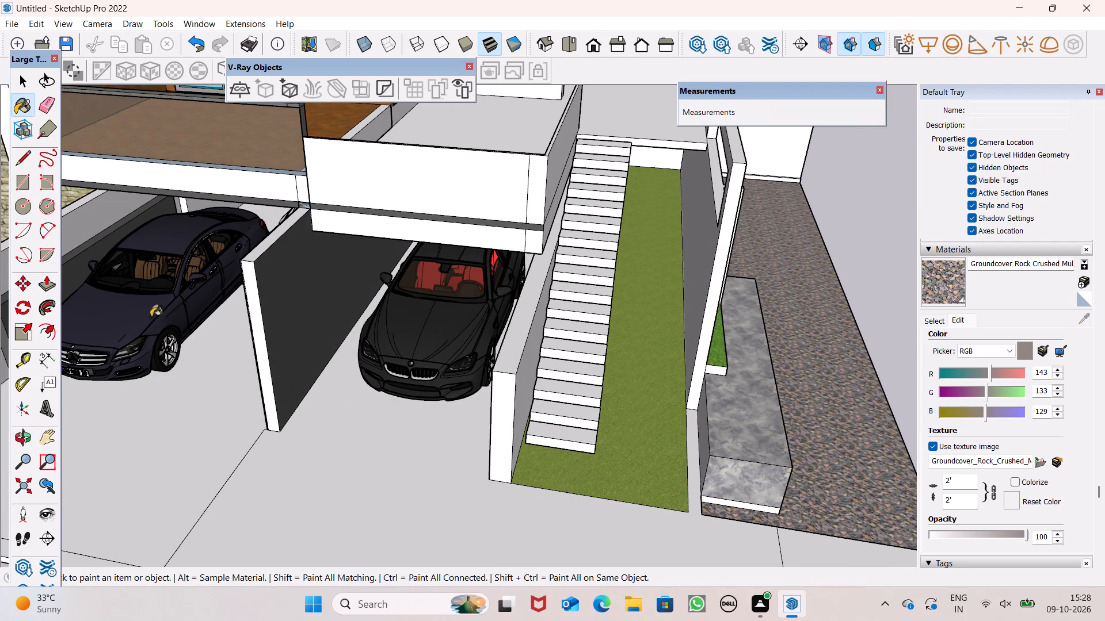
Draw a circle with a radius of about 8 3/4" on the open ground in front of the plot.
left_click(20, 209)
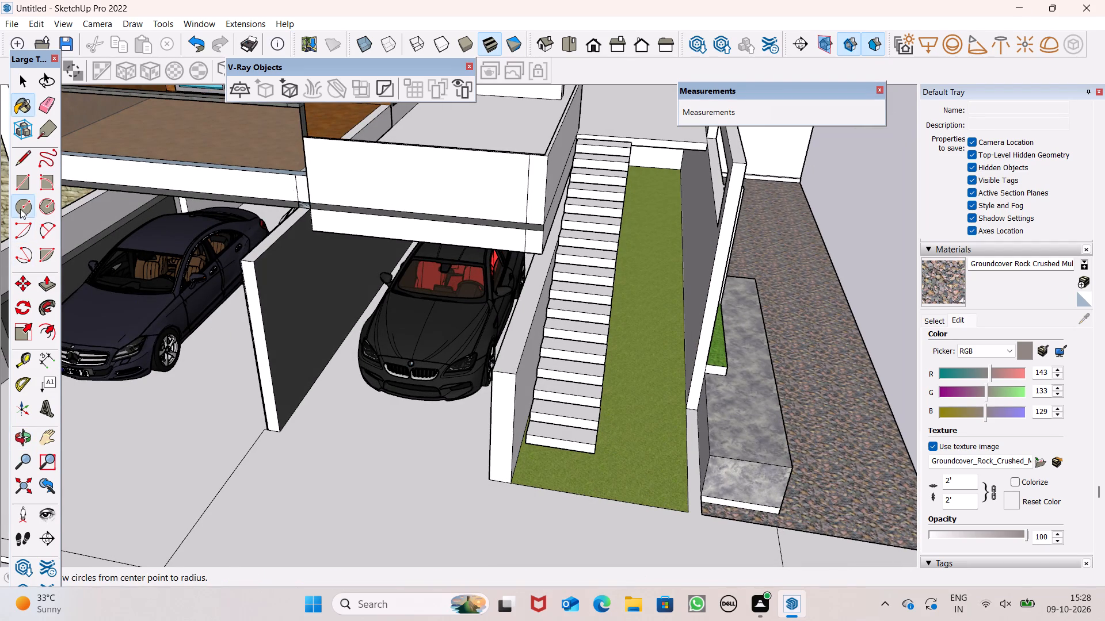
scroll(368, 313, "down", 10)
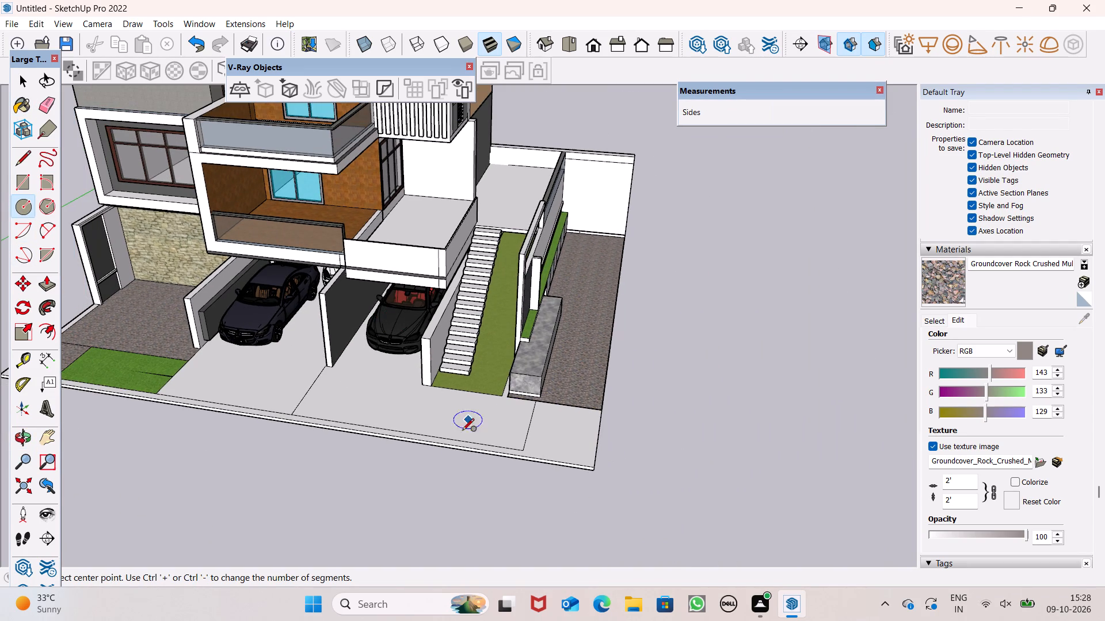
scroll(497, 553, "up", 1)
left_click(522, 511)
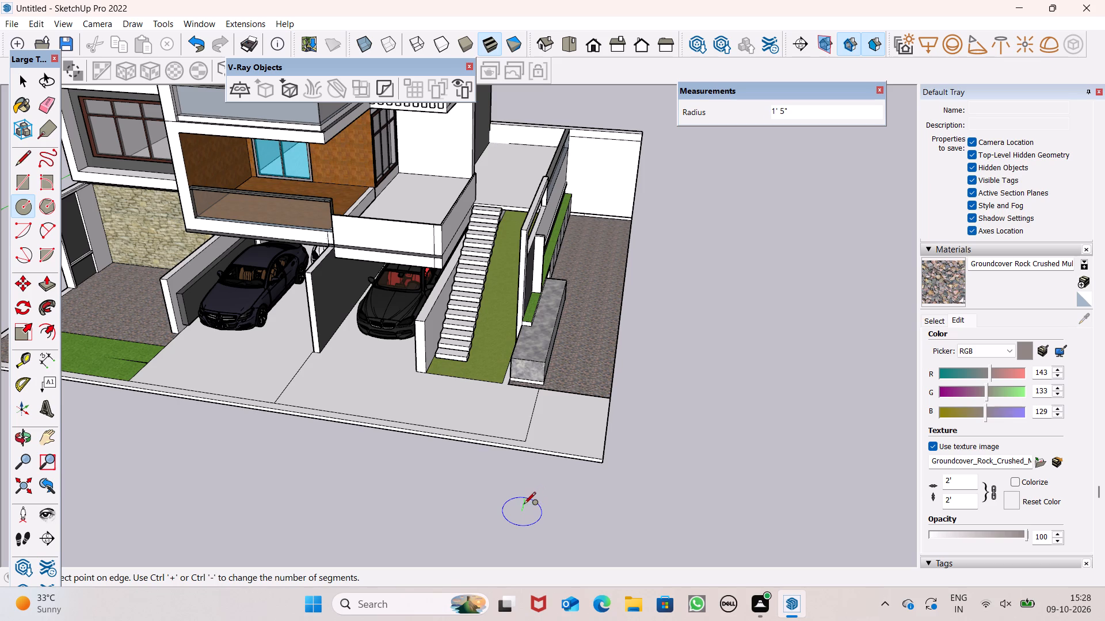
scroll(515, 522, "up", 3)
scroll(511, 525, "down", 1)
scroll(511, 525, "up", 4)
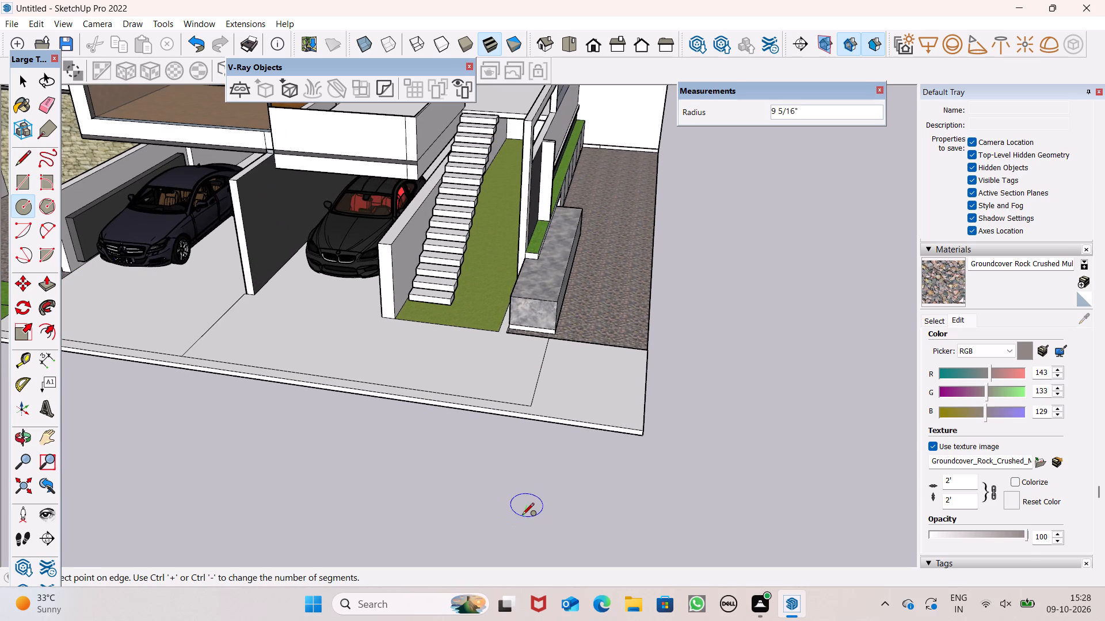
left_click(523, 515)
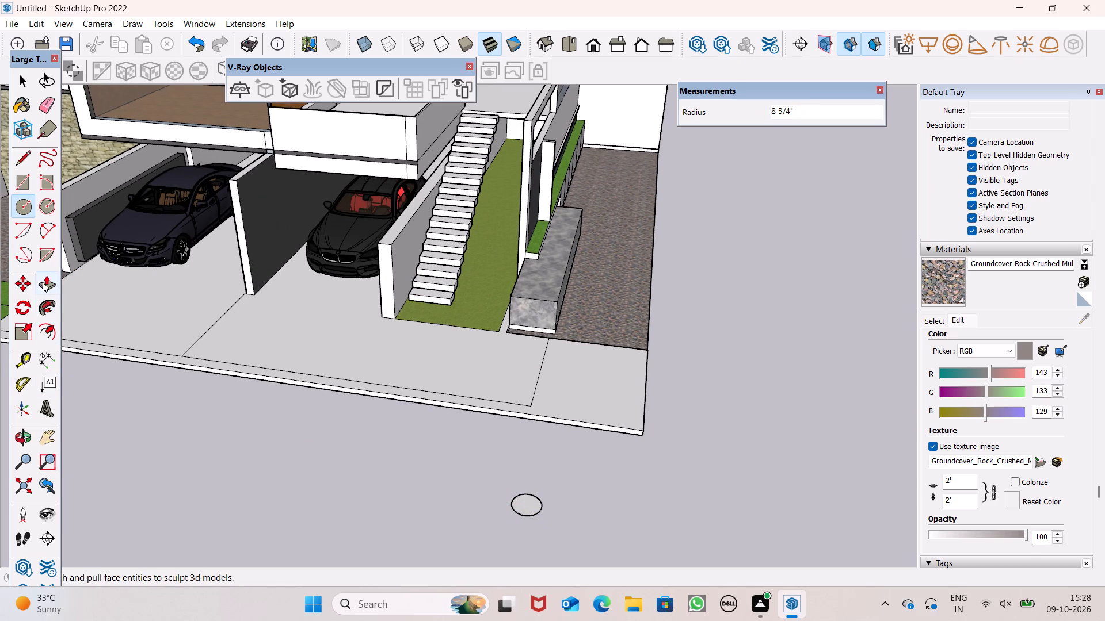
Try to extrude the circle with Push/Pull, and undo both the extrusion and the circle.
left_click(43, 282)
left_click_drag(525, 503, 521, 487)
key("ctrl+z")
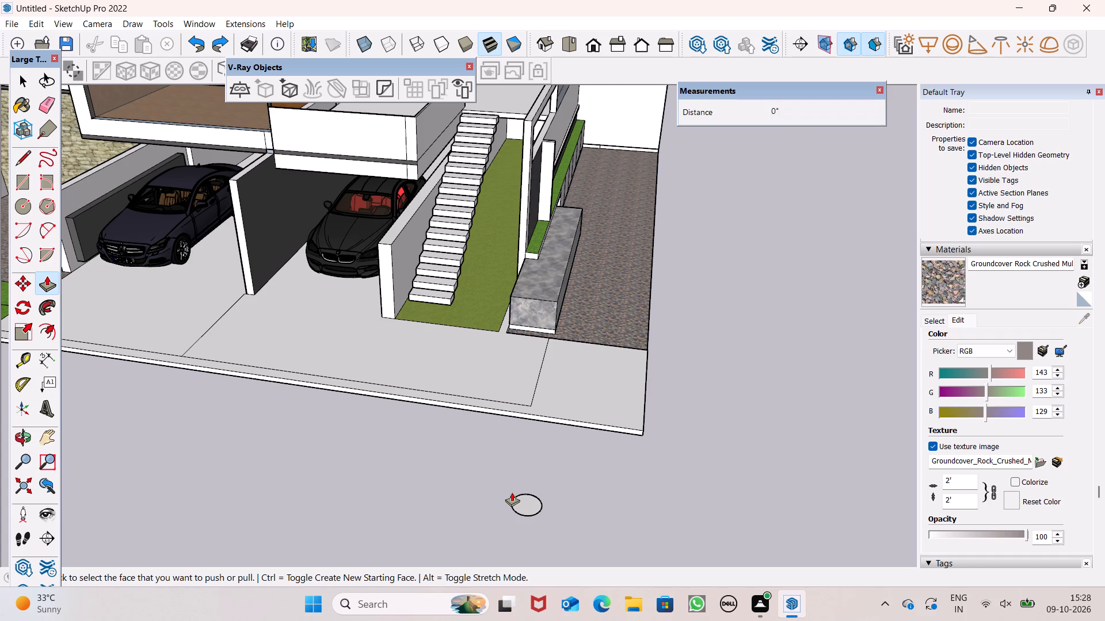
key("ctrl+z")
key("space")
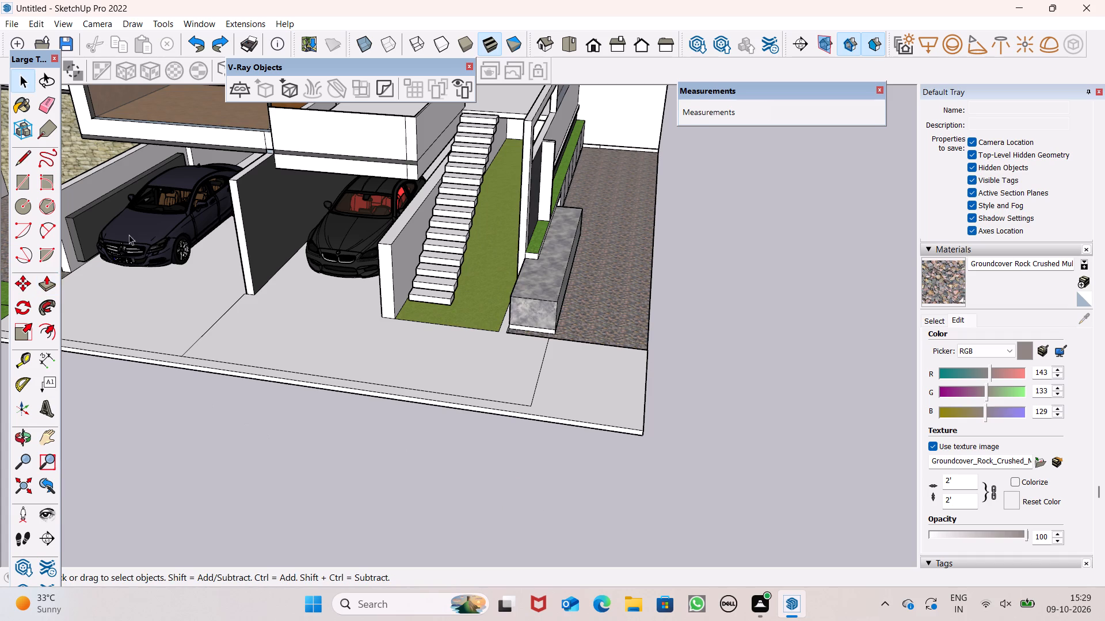
Draw a tiny circle on the open ground in front of the plot's front edge.
left_click(29, 205)
scroll(230, 375, "down", 3)
scroll(395, 433, "down", 1)
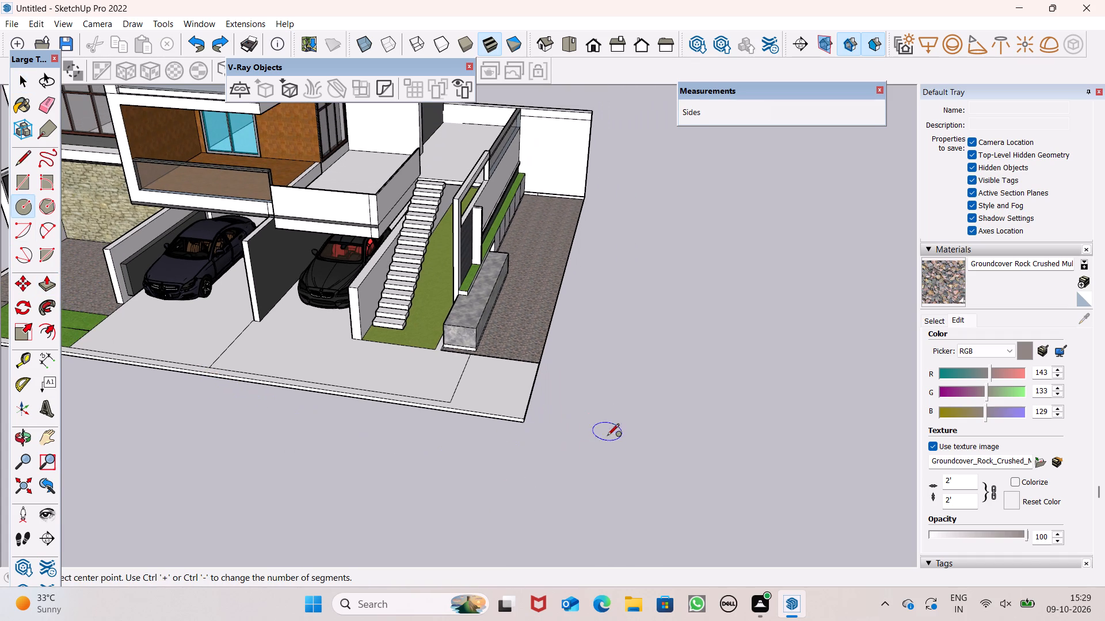
scroll(476, 492, "up", 7)
left_click(473, 485)
left_click_drag(473, 483, 475, 477)
key("space")
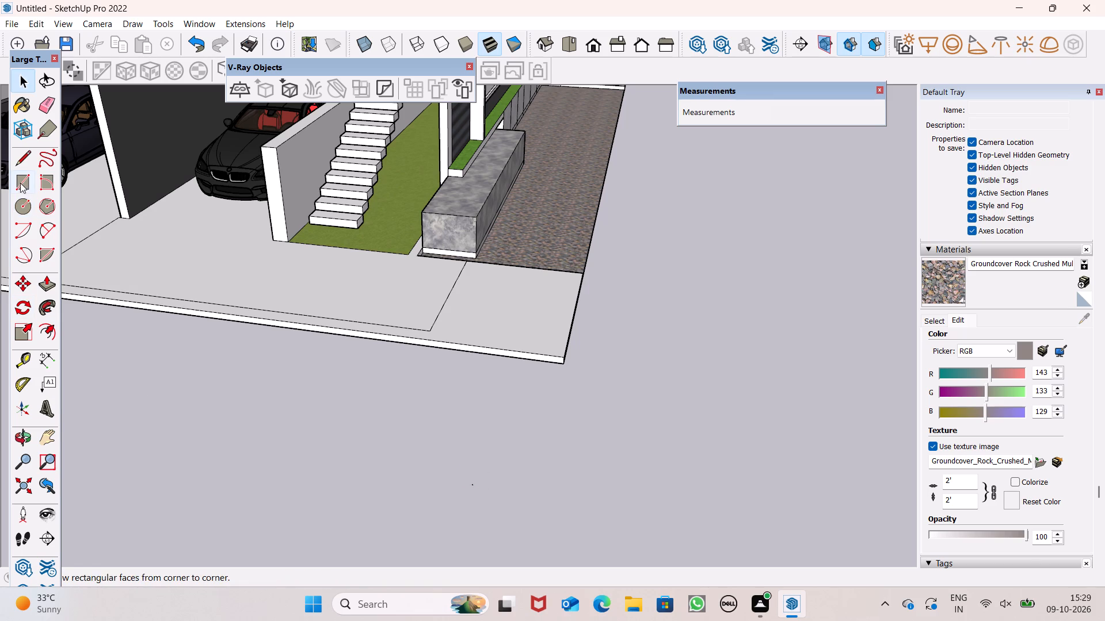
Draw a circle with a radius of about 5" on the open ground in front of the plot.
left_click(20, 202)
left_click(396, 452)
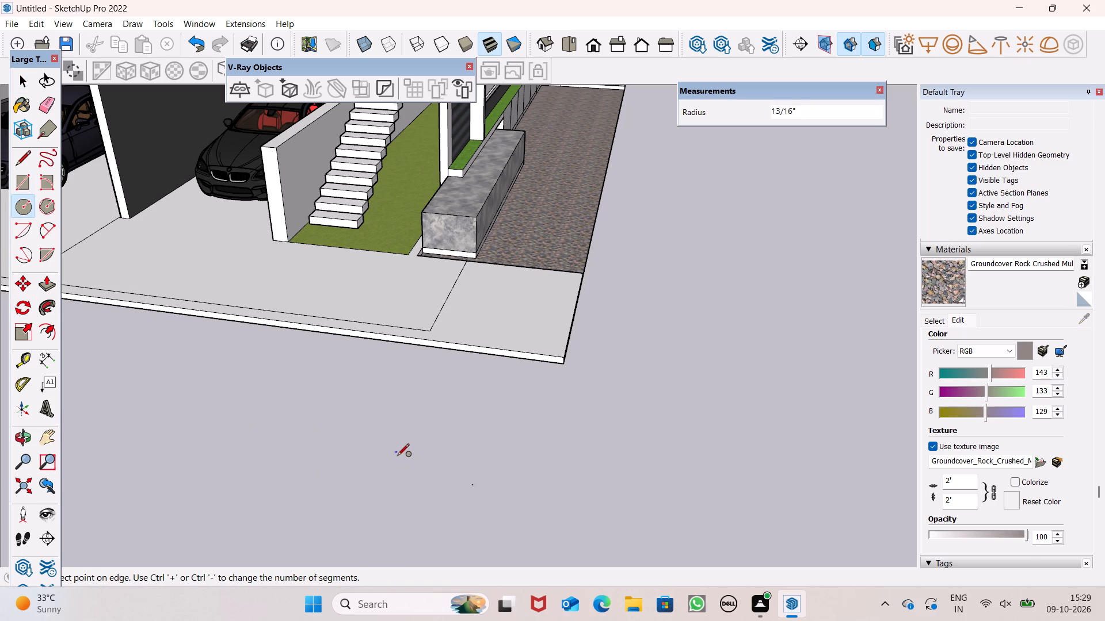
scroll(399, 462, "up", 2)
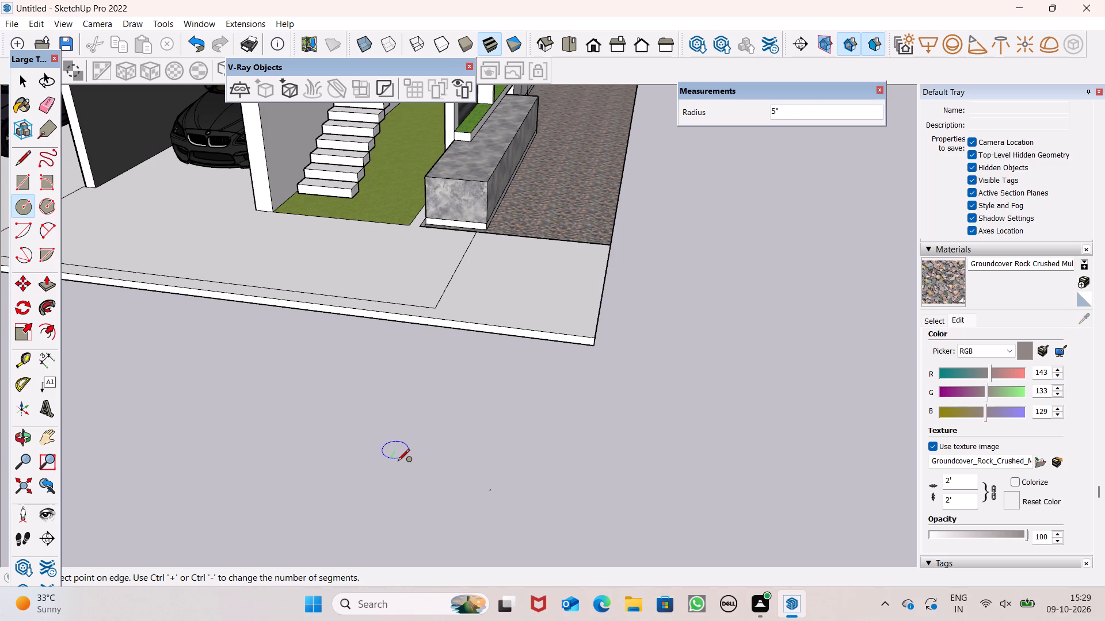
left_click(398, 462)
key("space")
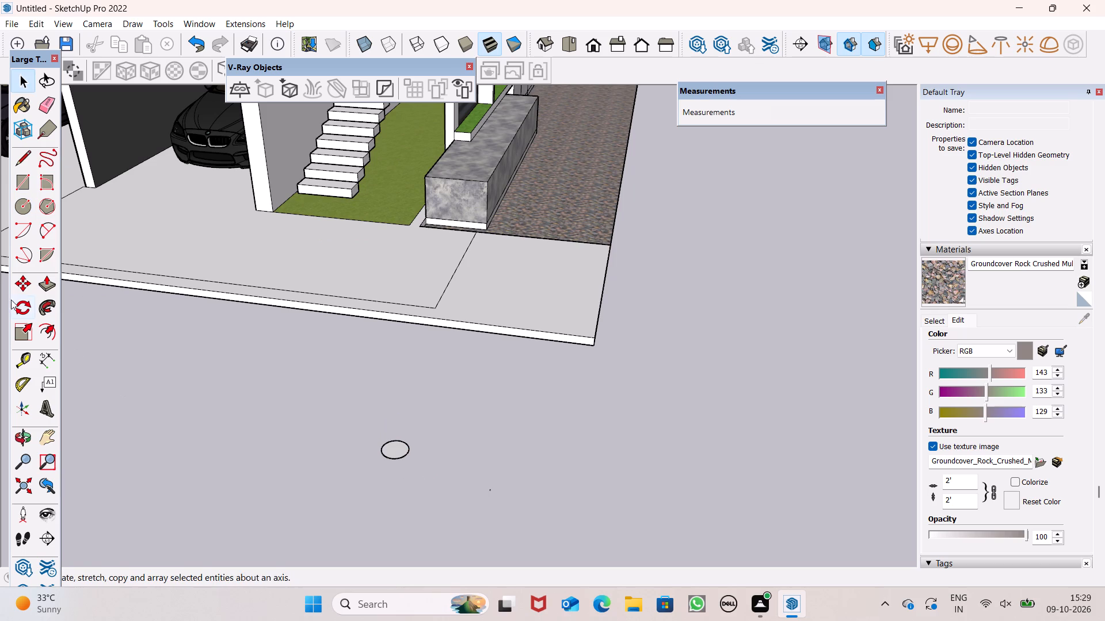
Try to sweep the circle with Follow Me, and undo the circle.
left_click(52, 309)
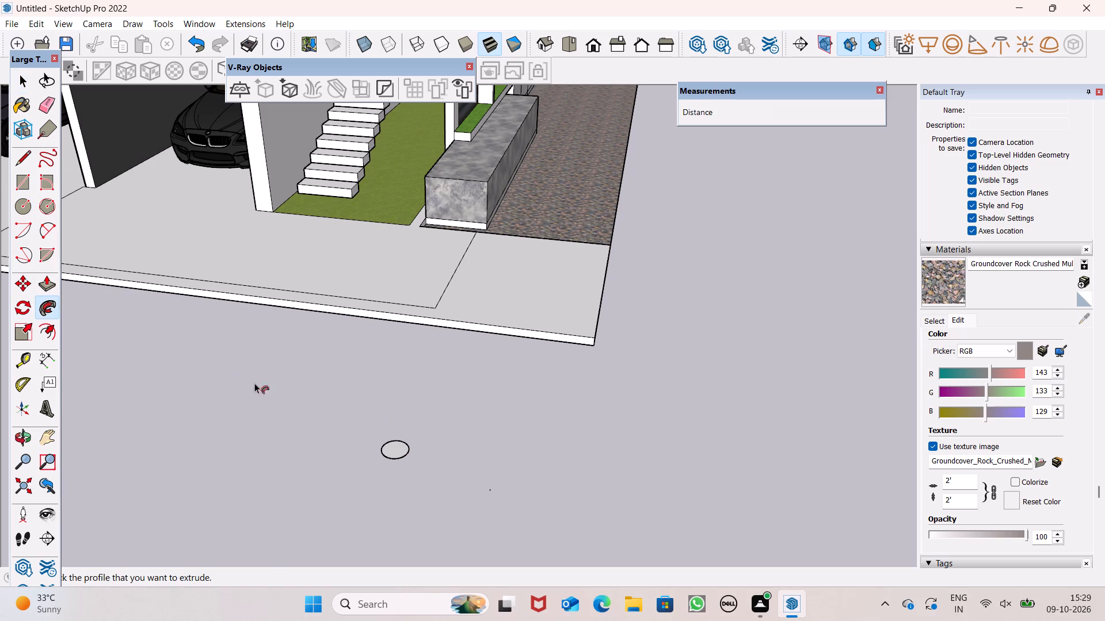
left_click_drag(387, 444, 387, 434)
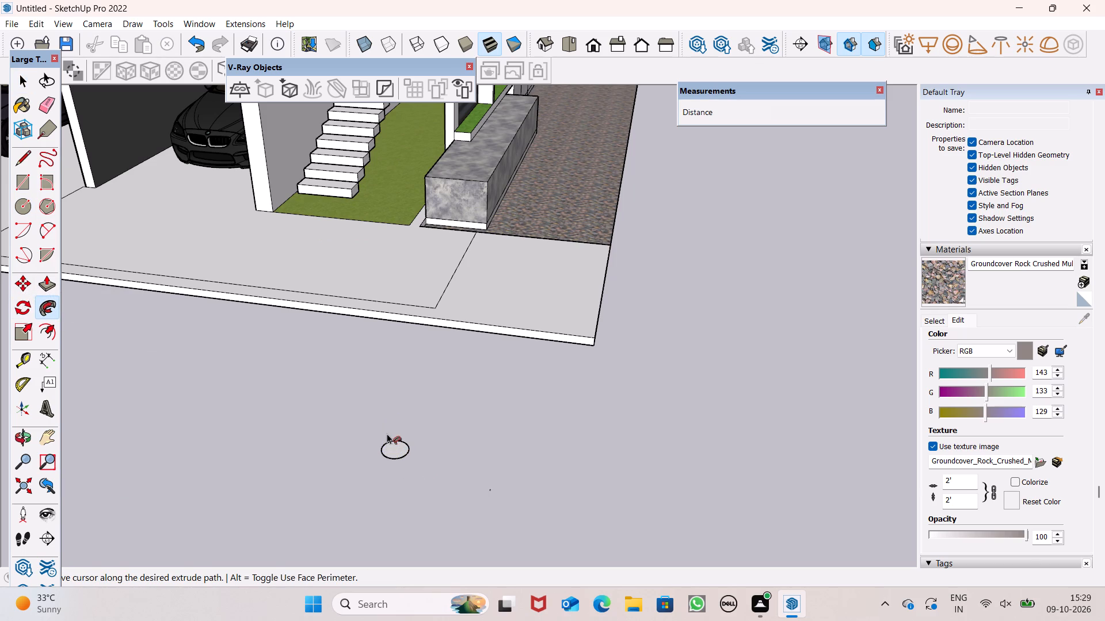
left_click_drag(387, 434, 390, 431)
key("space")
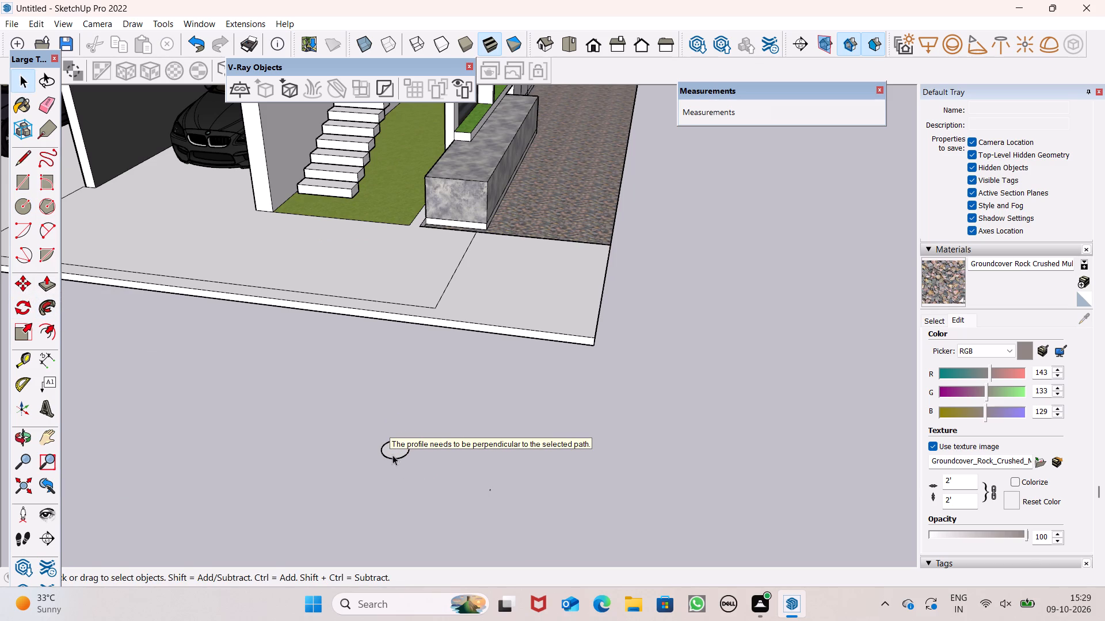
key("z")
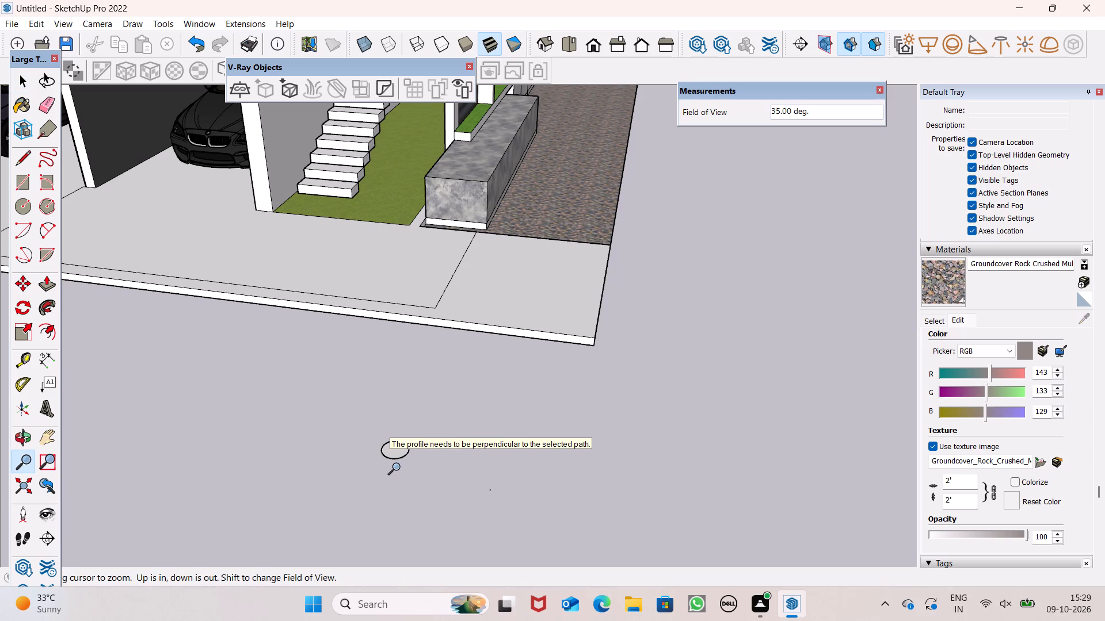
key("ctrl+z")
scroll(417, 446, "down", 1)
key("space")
Examine the front of the house, including the car bays, the staircase and the grass strip beside it.
scroll(428, 445, "down", 4)
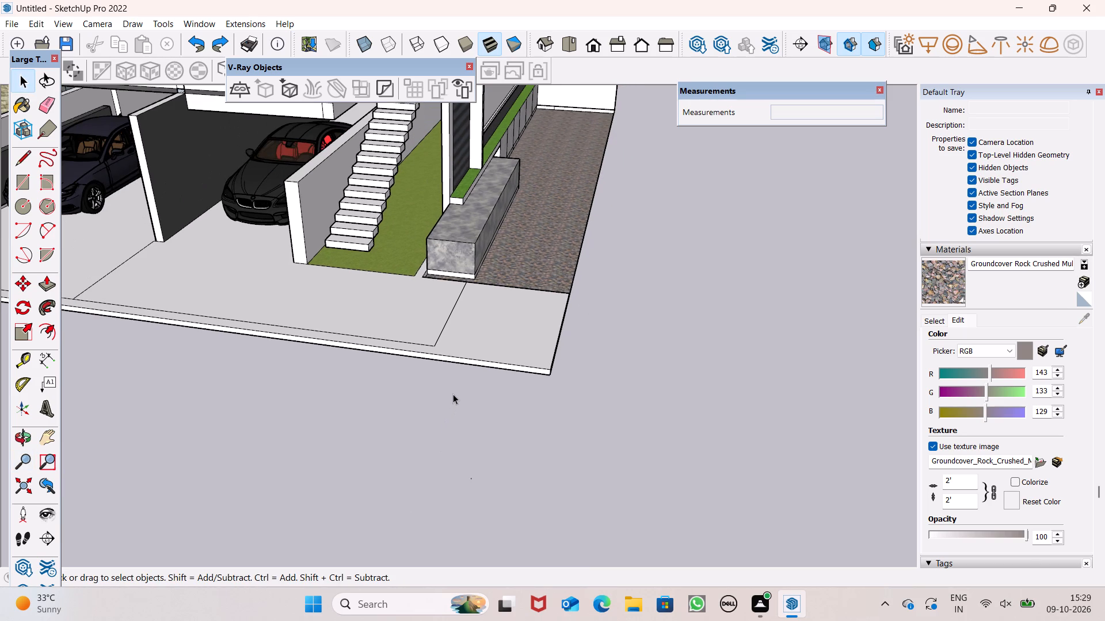
scroll(453, 394, "down", 8)
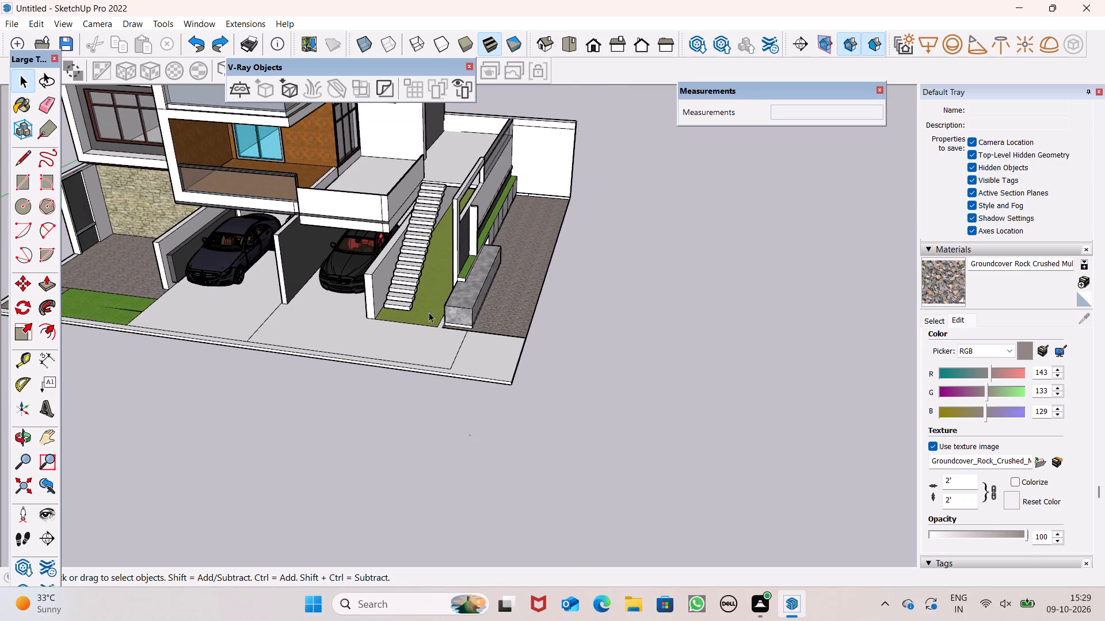
middle_click_drag(435, 315, 515, 316)
scroll(490, 244, "down", 5)
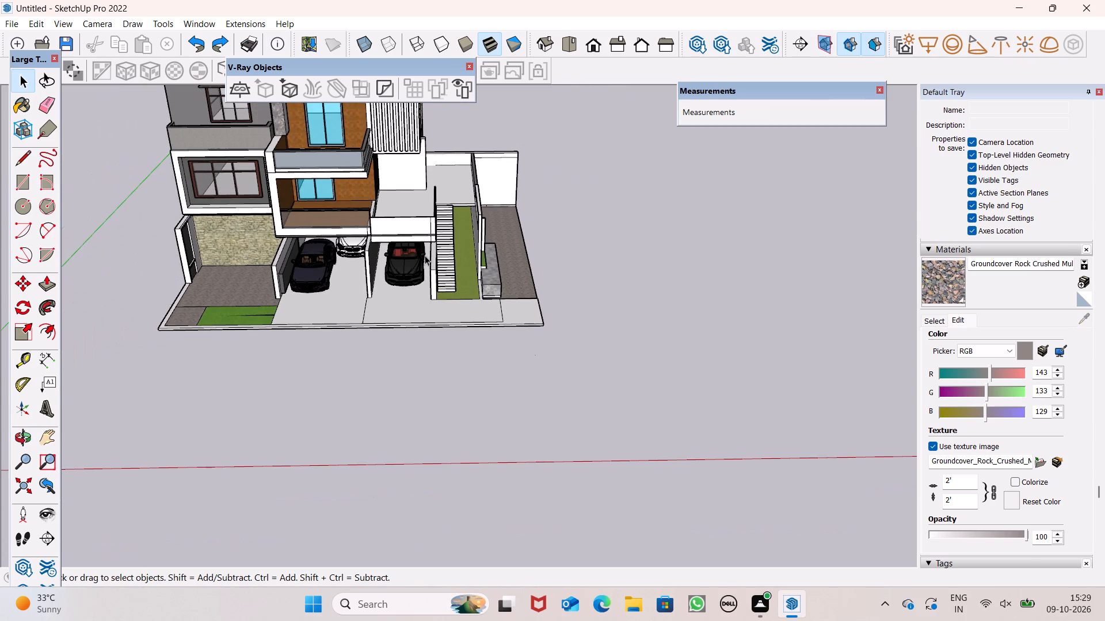
scroll(425, 255, "up", 6)
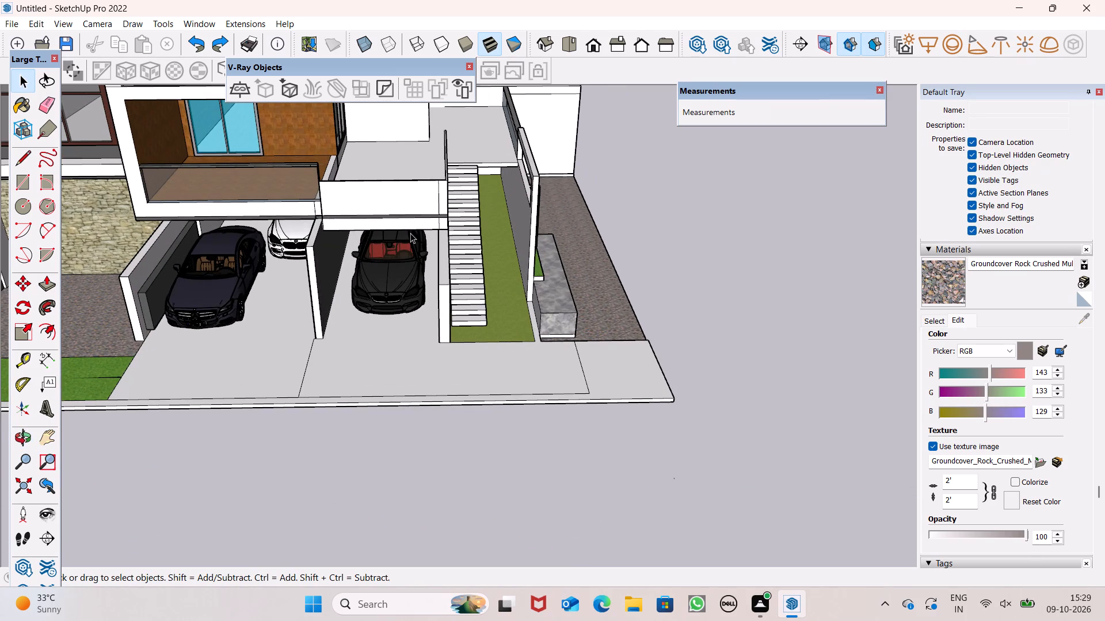
scroll(410, 233, "up", 1)
scroll(410, 233, "down", 3)
scroll(410, 249, "up", 1)
middle_click_drag(410, 250, 391, 251)
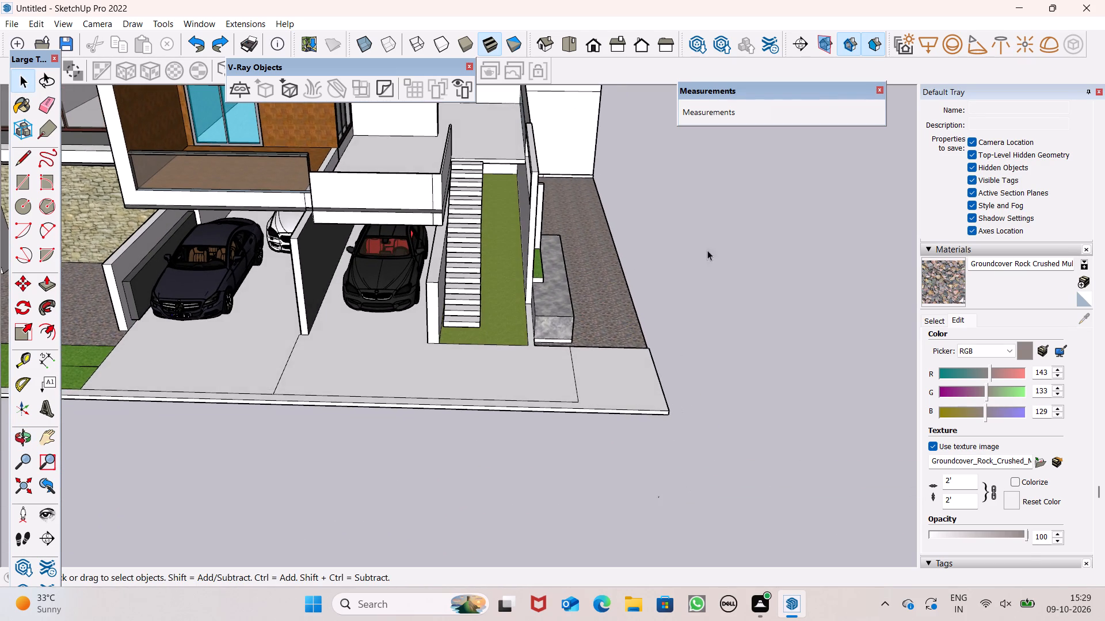
scroll(1003, 324, "up", 9)
scroll(1004, 302, "down", 1)
Search the online component library for CROTON PLANTS.
scroll(1001, 285, "up", 6)
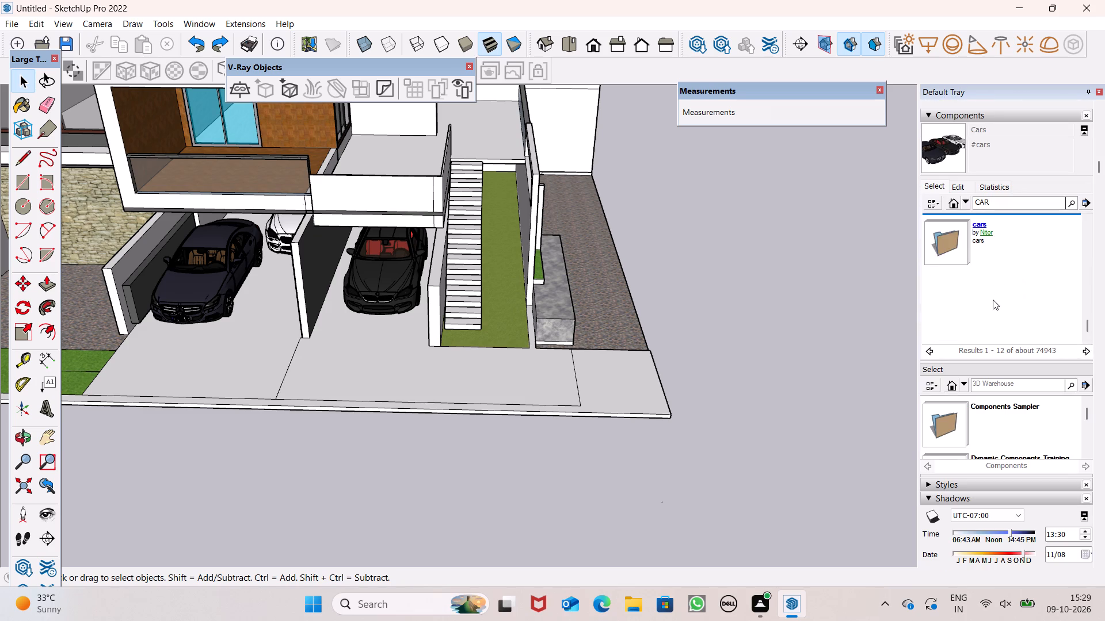
scroll(993, 304, "up", 9)
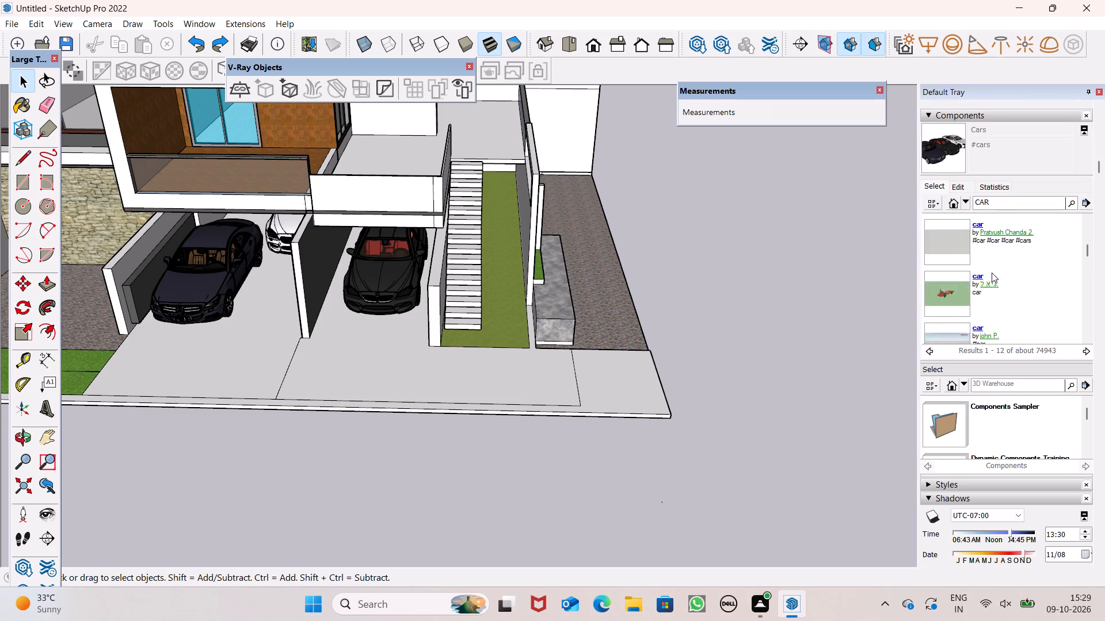
scroll(992, 263, "up", 8)
scroll(1018, 342, "up", 3)
left_click(1018, 342)
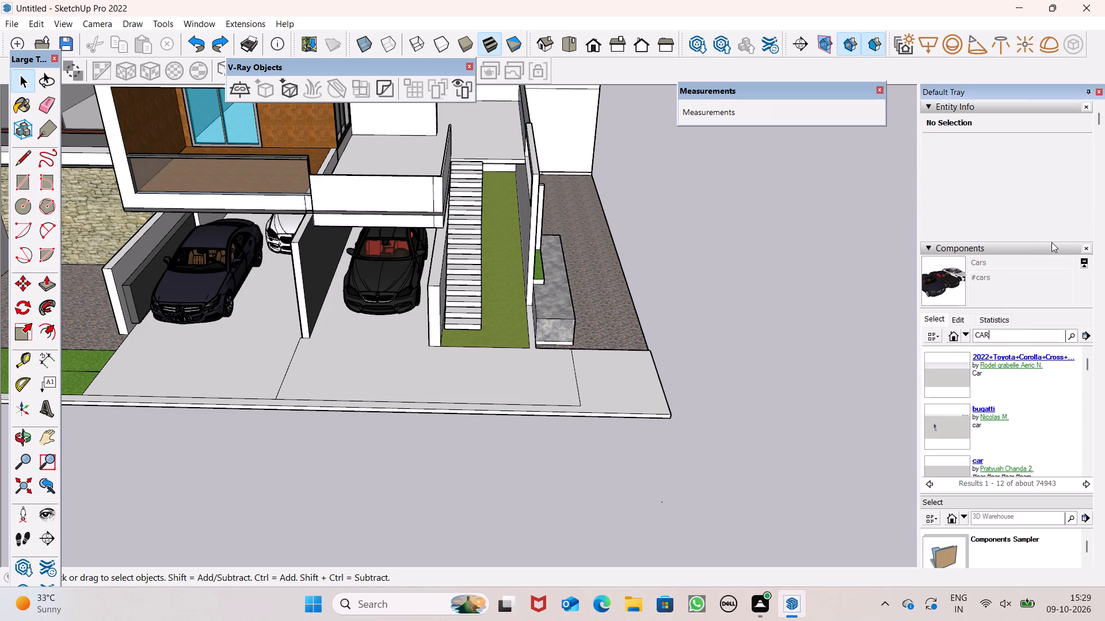
key("BackSpace")
key("BackSpace")
key("BackSpace")
key("BackSpace")
key("BackSpace")
key("BackSpace")
key("BackSpace")
key("BackSpace")
key("BackSpace")
key("BackSpace")
key("BackSpace")
type("PL")
key("BackSpace")
key("BackSpace")
type("CROTON PLANTS")
key("Return")
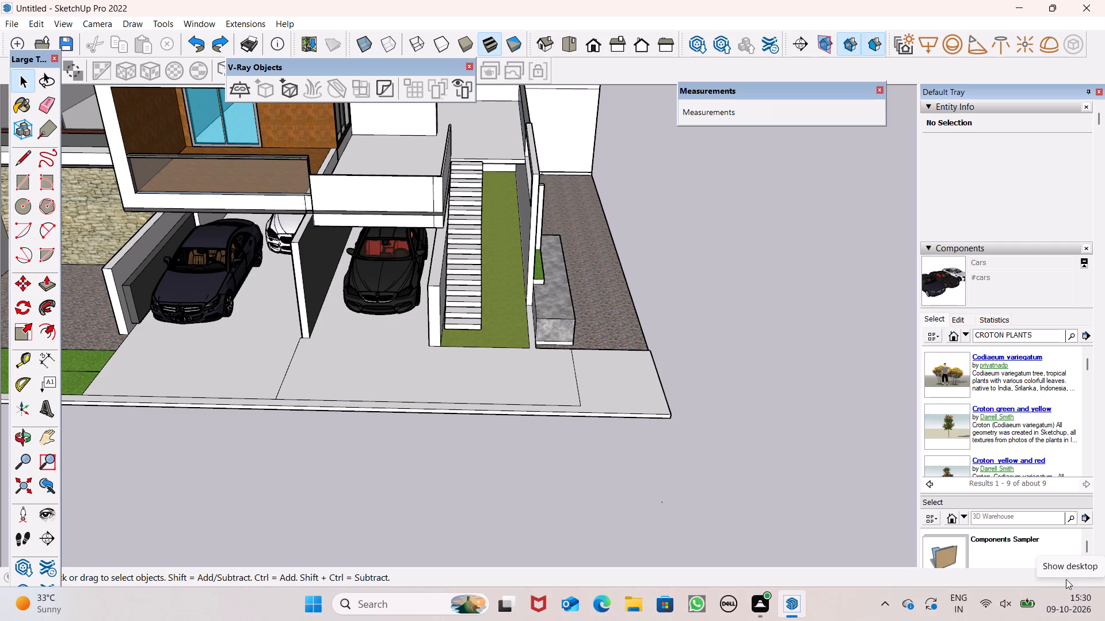
Insert the Plant Pot 02 - Garden Croton component on the open ground beside the plot's front corner near the stone block.
scroll(775, 425, "down", 1)
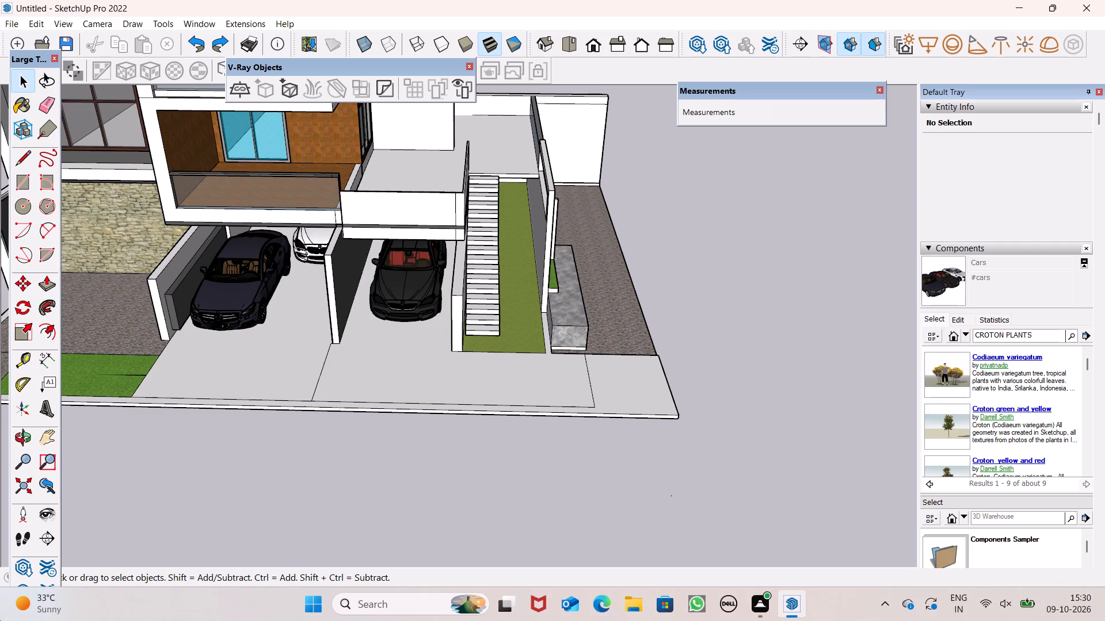
scroll(947, 405, "down", 1)
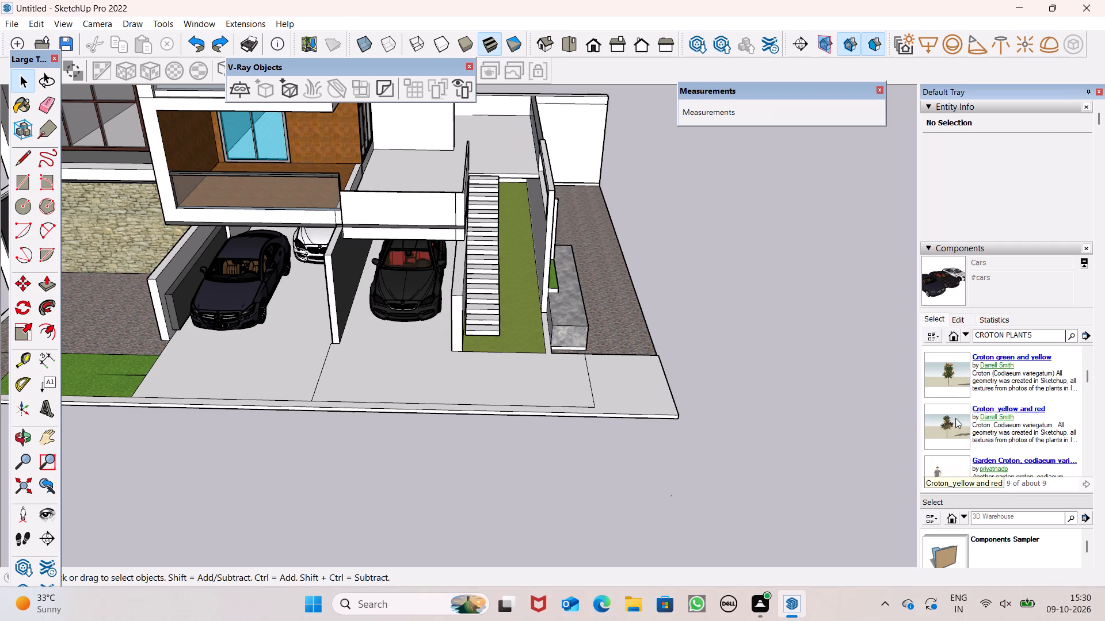
scroll(958, 421, "down", 2)
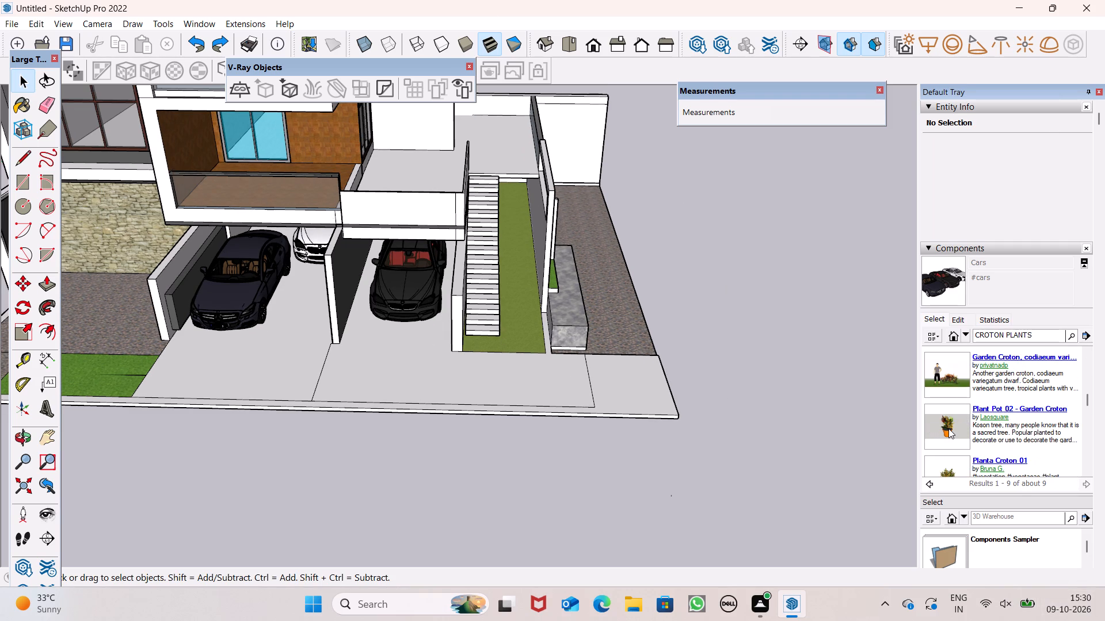
left_click(948, 429)
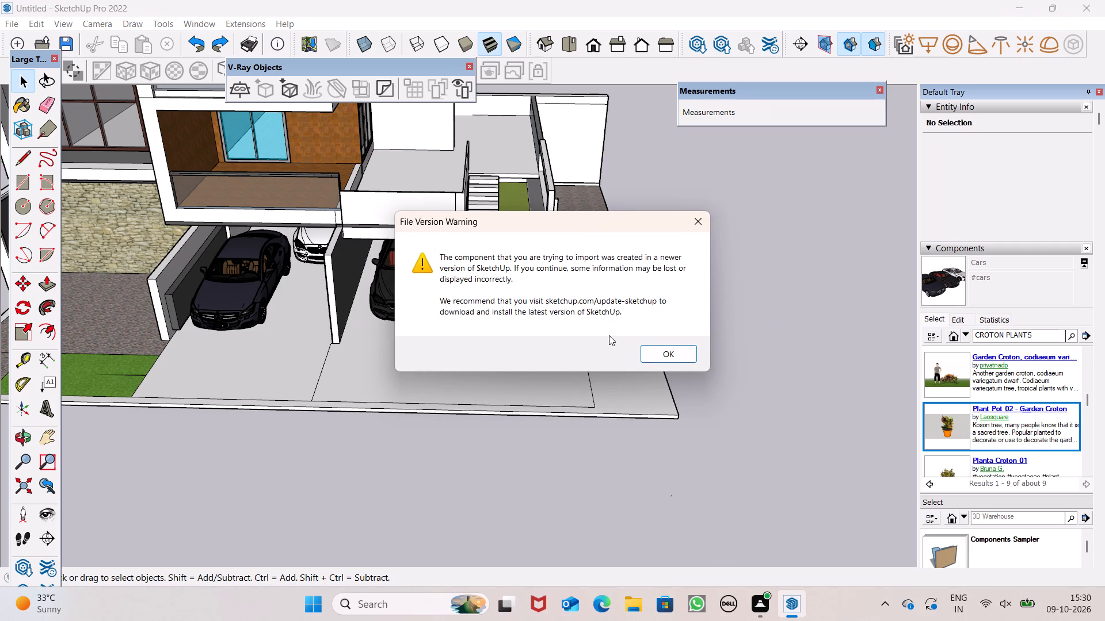
left_click(667, 358)
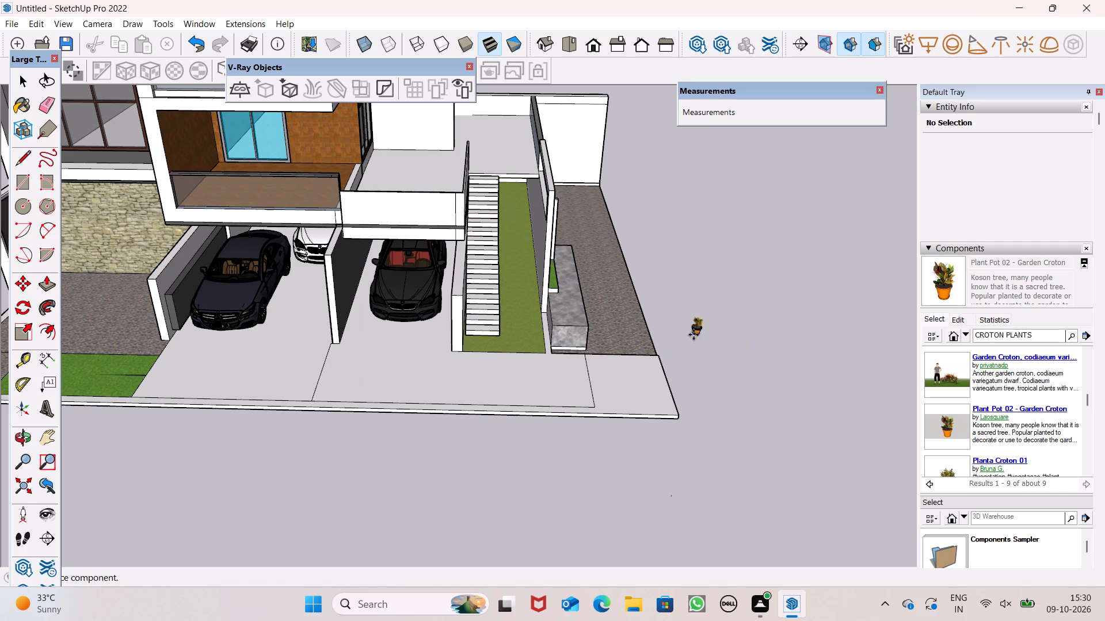
left_click(706, 371)
Insert the Planta Croton 02 component next to the small croton pot outside the plot's front corner.
scroll(901, 409, "down", 2)
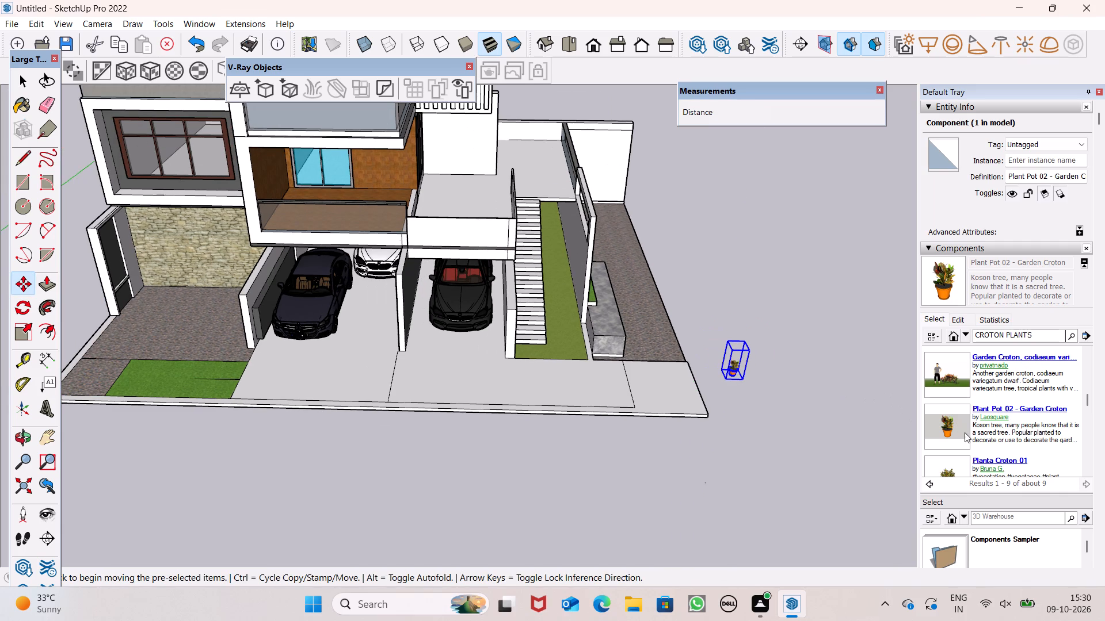
scroll(965, 432, "down", 2)
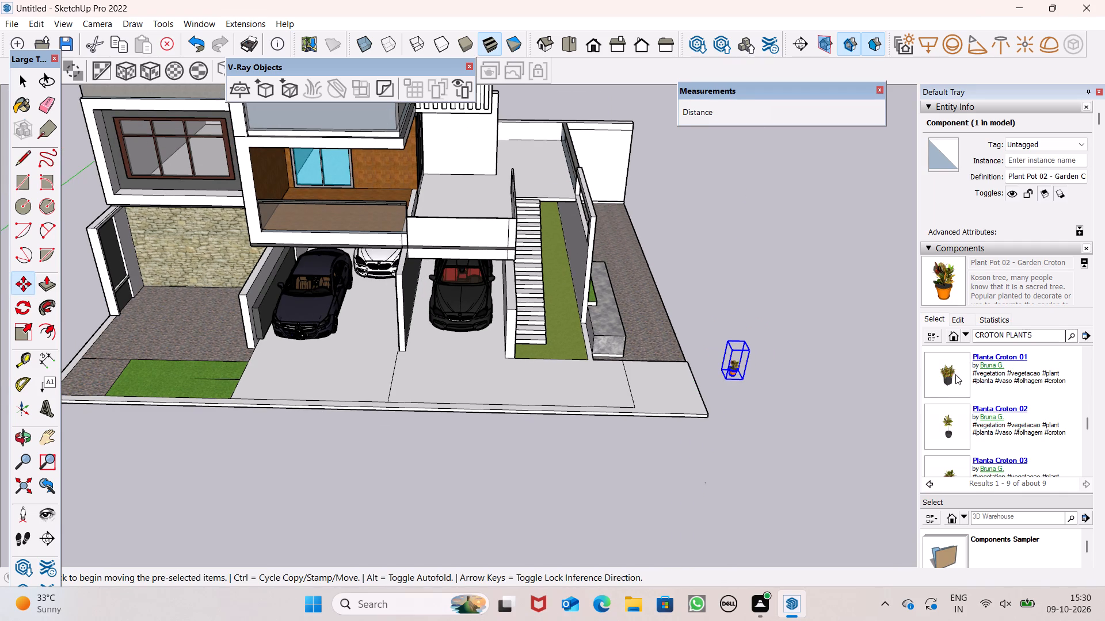
left_click(948, 437)
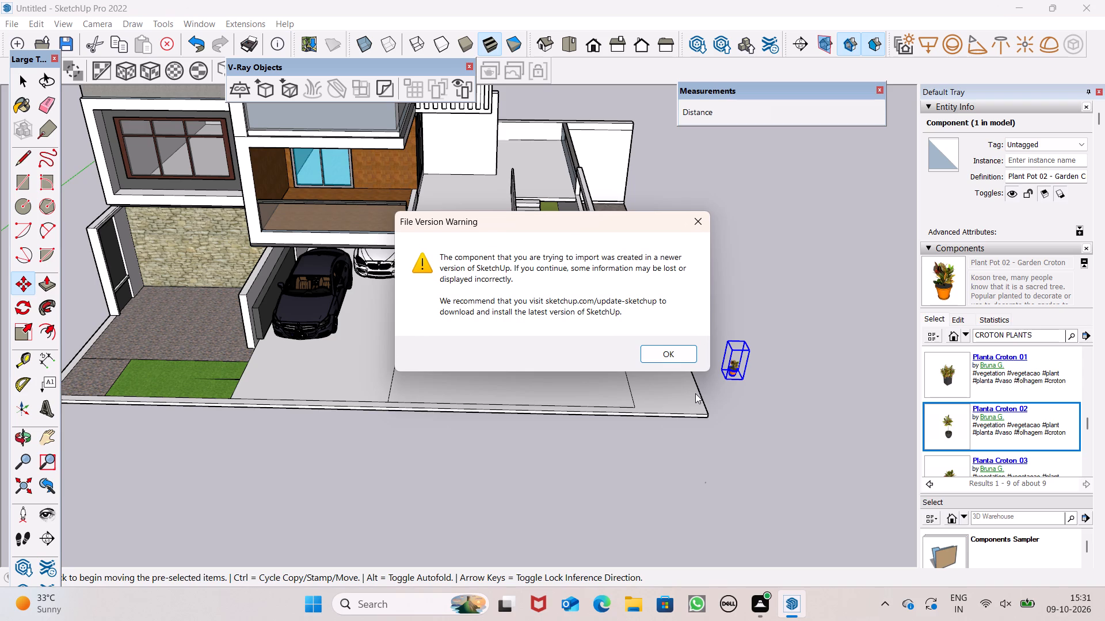
left_click(670, 355)
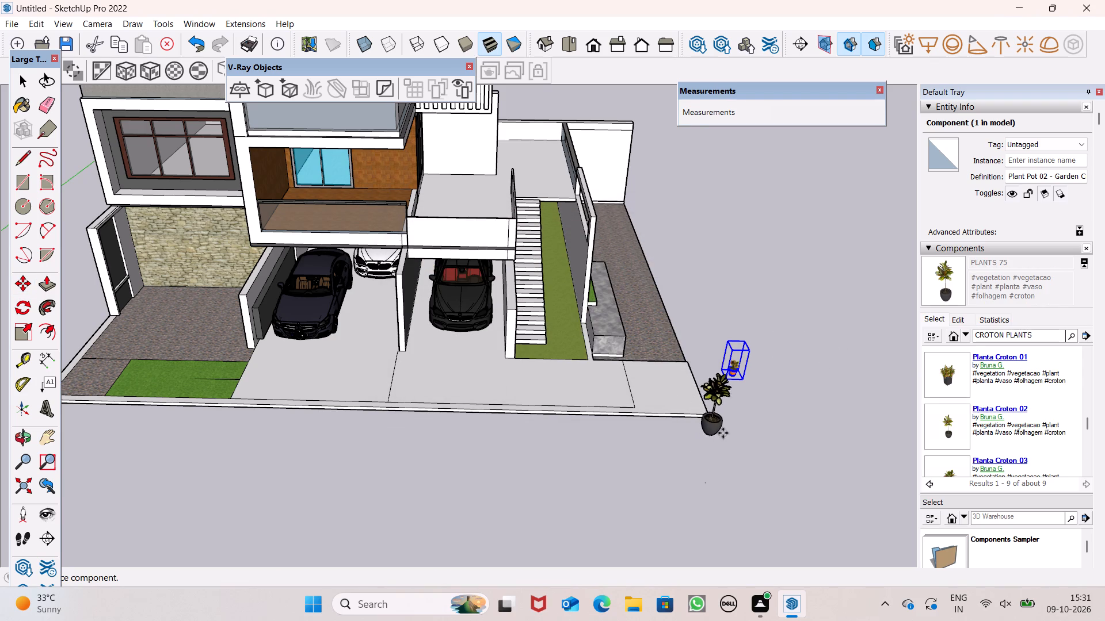
left_click(756, 423)
Move the Planta Croton 02 pot onto the crushed-rock ground at the plot's opposite front corner, between the boundary wall and the lawn.
middle_click_drag(770, 453, 671, 424)
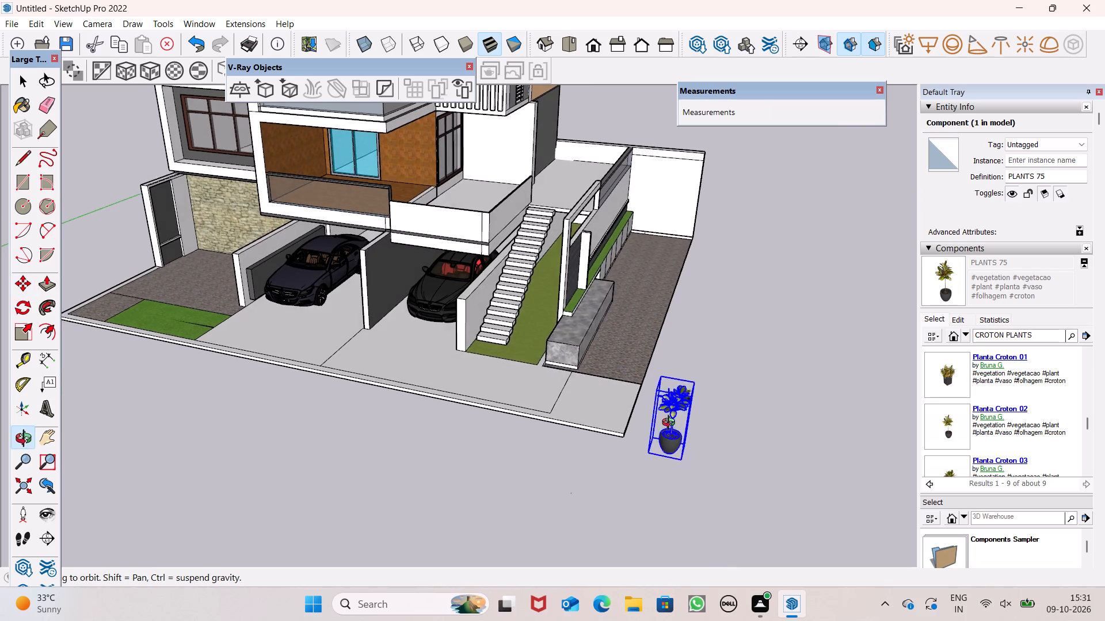
middle_click_drag(671, 424, 677, 420)
key("m")
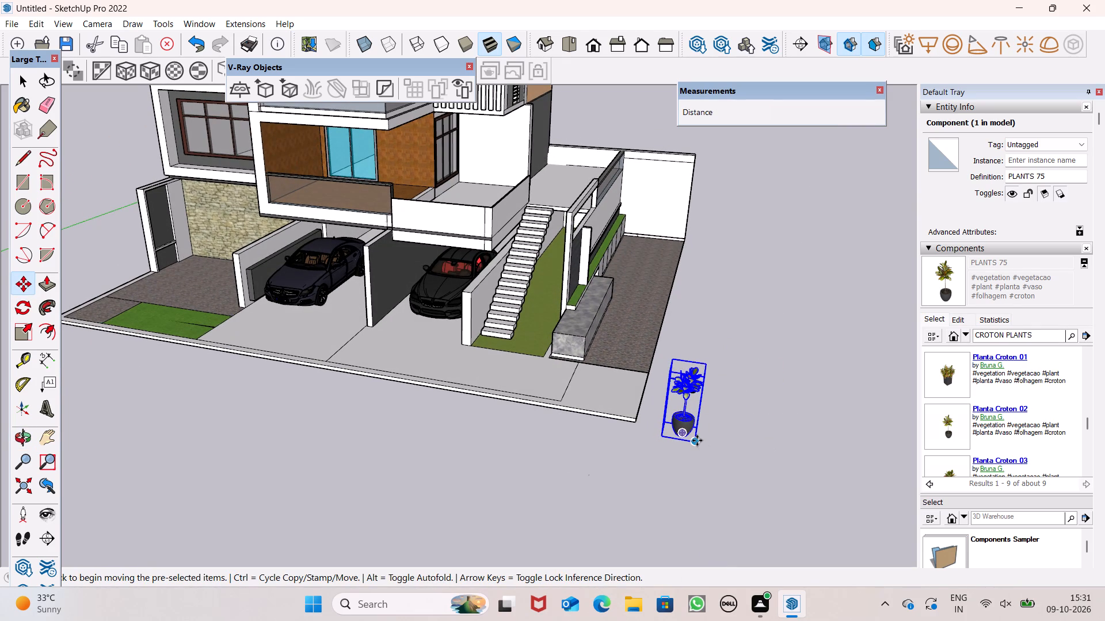
key("Return")
left_click_drag(697, 440, 176, 271)
left_click(176, 271)
left_click_drag(176, 271, 146, 287)
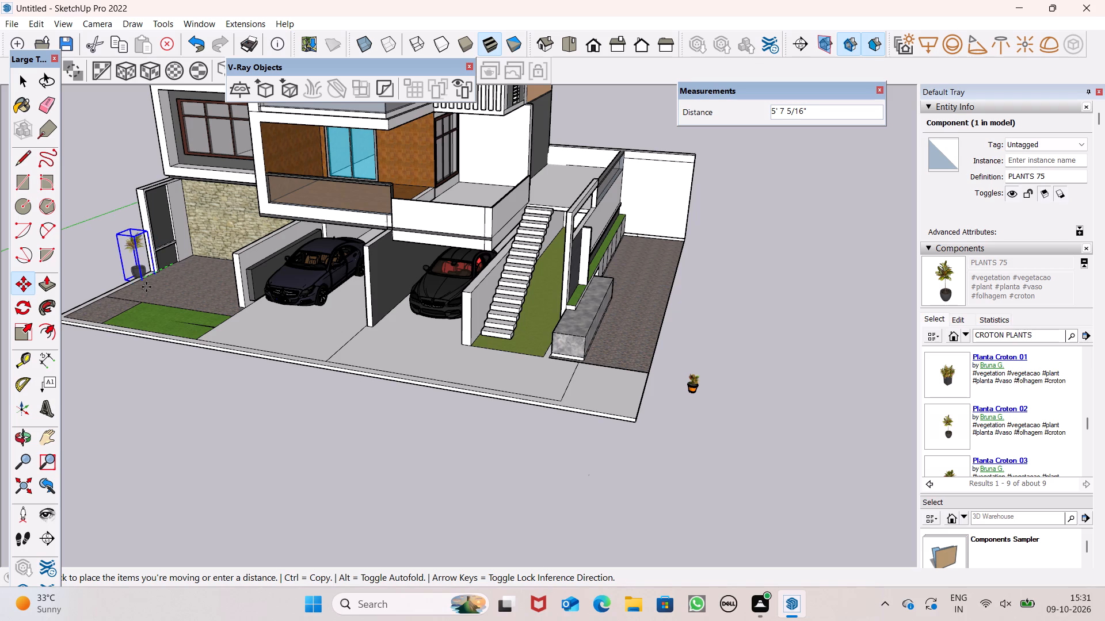
left_click_drag(146, 287, 107, 310)
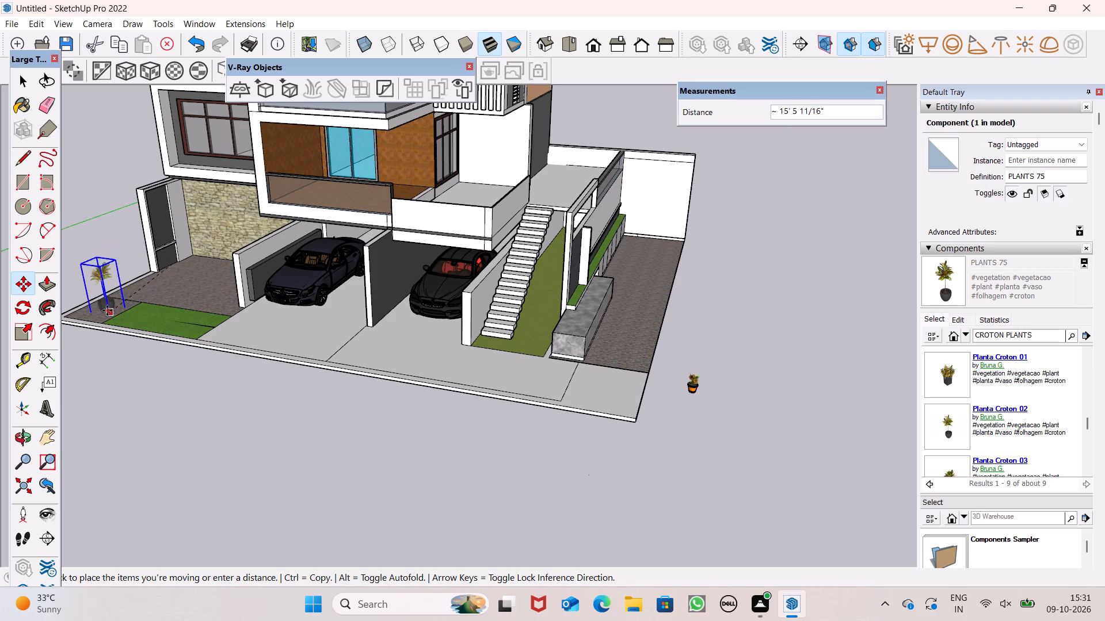
left_click_drag(107, 310, 96, 307)
scroll(58, 292, "up", 5)
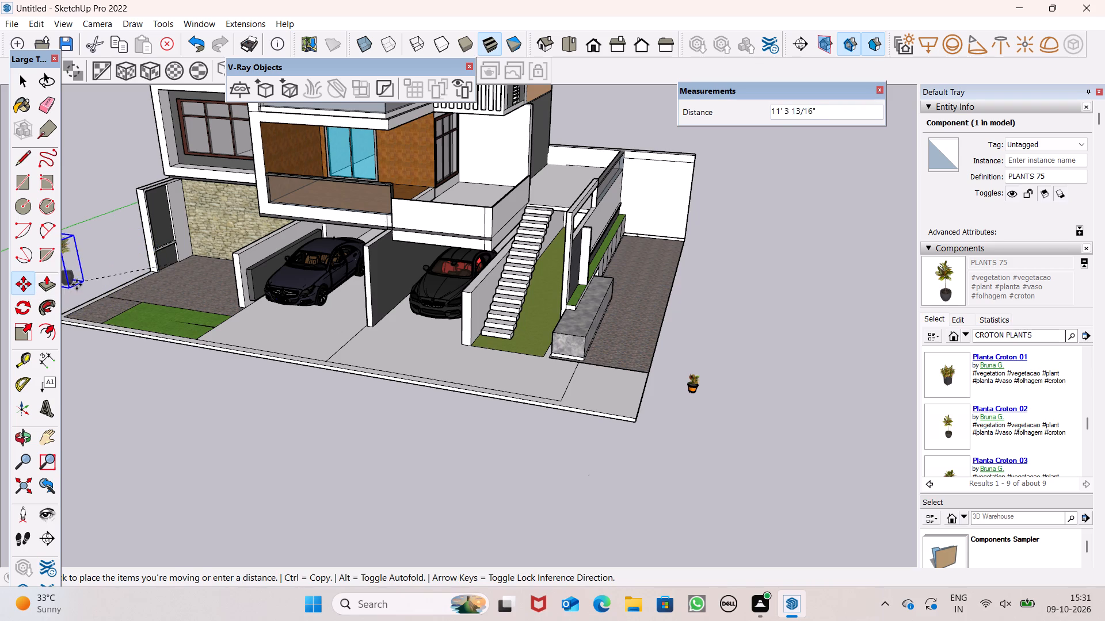
scroll(81, 298, "up", 12)
scroll(92, 316, "down", 1)
scroll(92, 316, "up", 2)
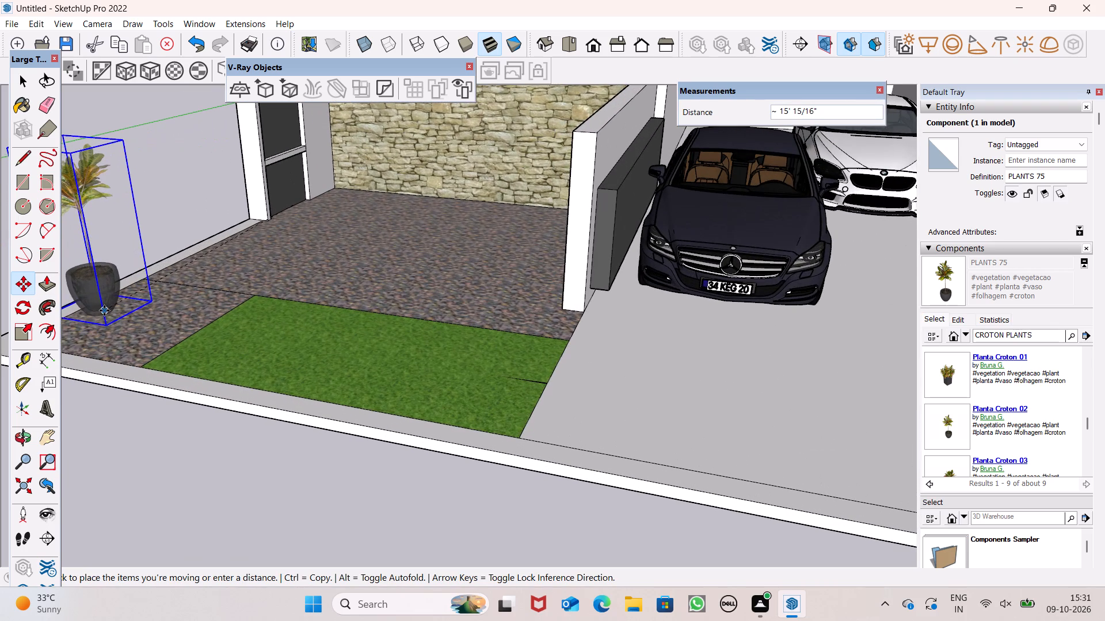
double_click(101, 320)
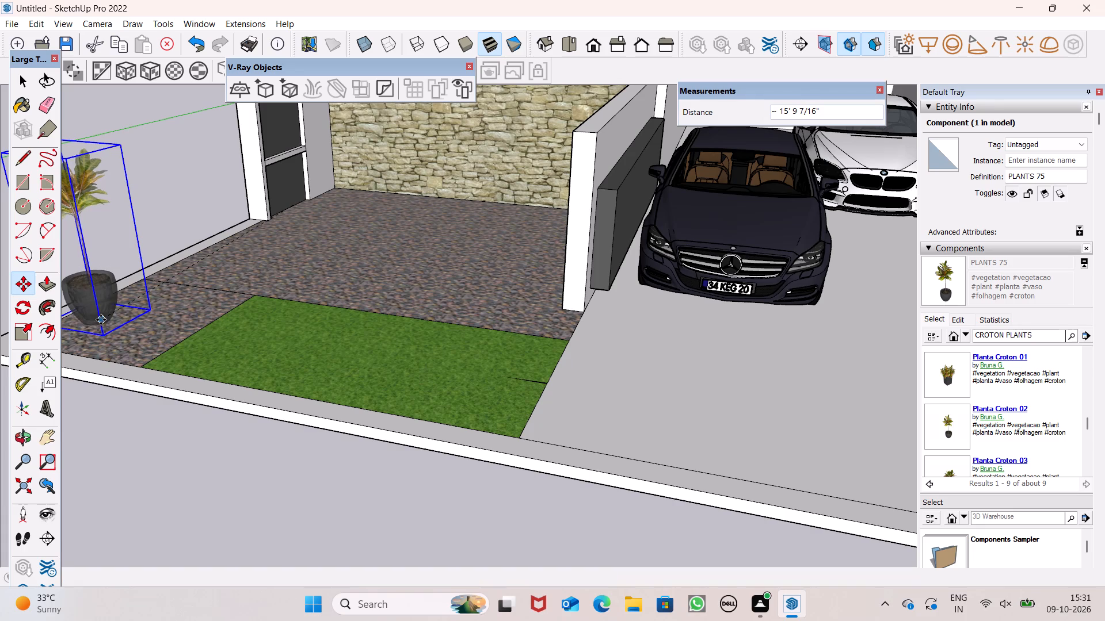
scroll(168, 271, "down", 4)
scroll(123, 309, "up", 7)
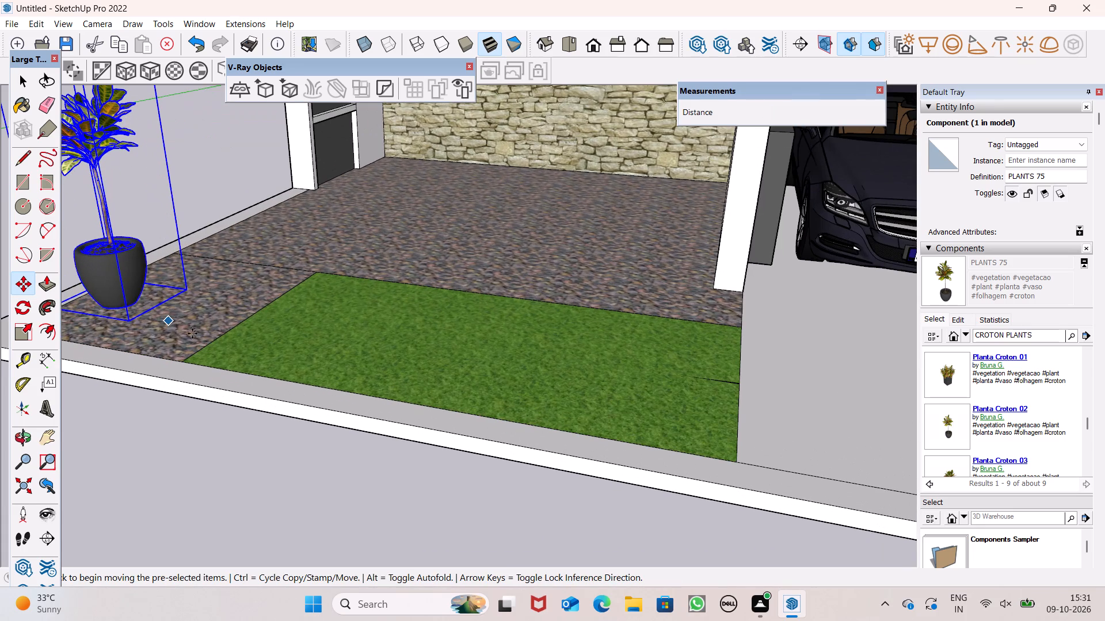
scroll(336, 284, "down", 6)
scroll(388, 324, "down", 1)
middle_click_drag(356, 374, 342, 386)
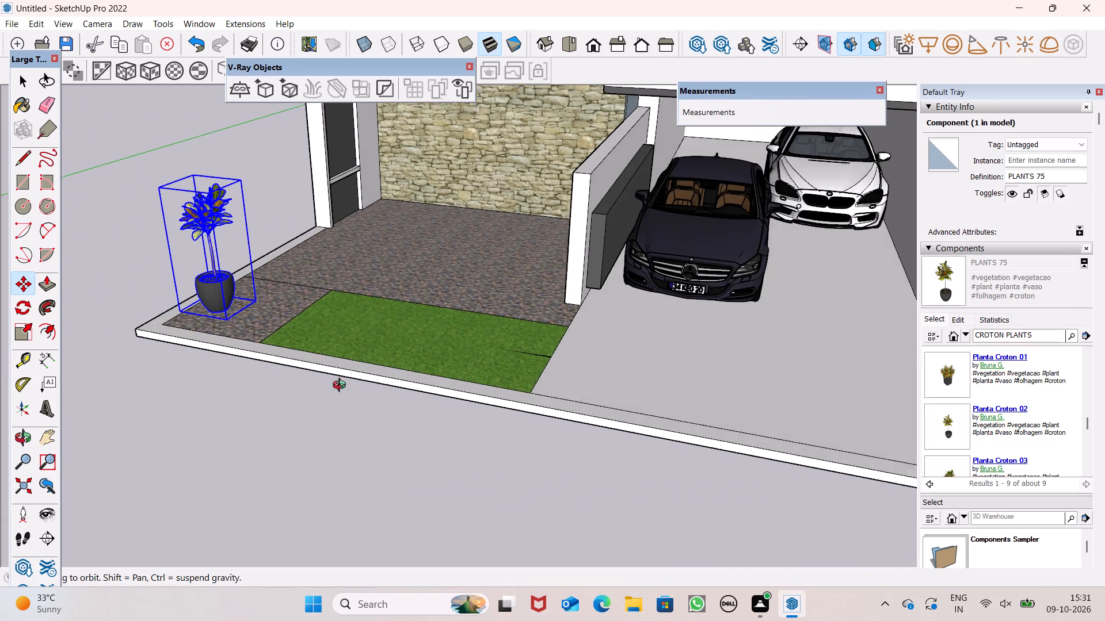
Move the Plant Pot 02 - Garden Croton from outside the plot's front corner onto the stone block's end nearest the marble-clad wall.
middle_click_drag(342, 386, 253, 421)
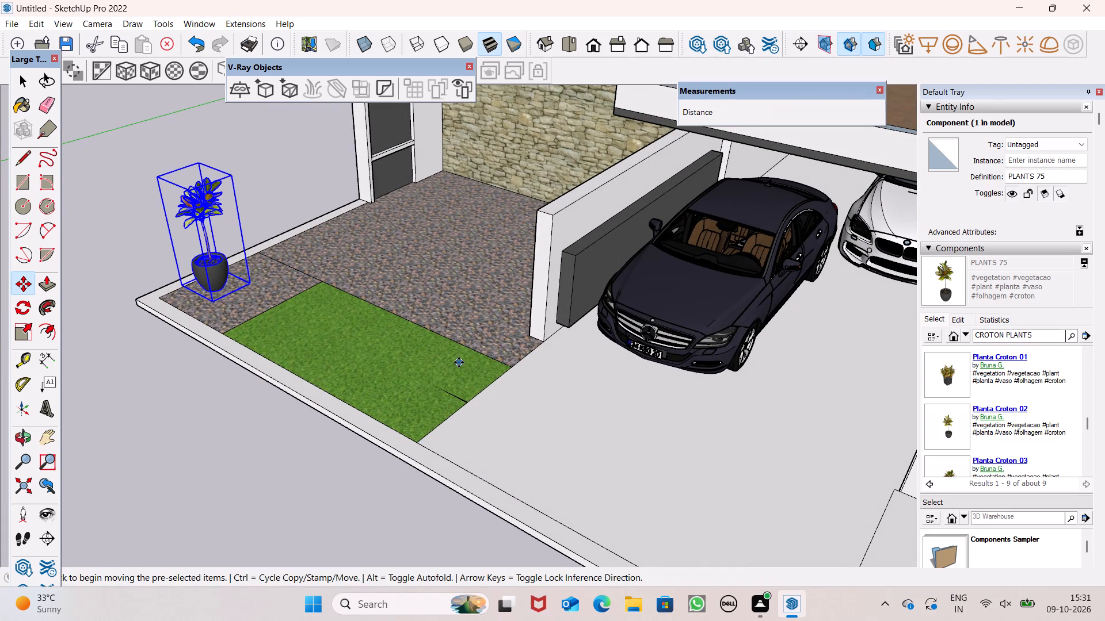
scroll(280, 302, "down", 4)
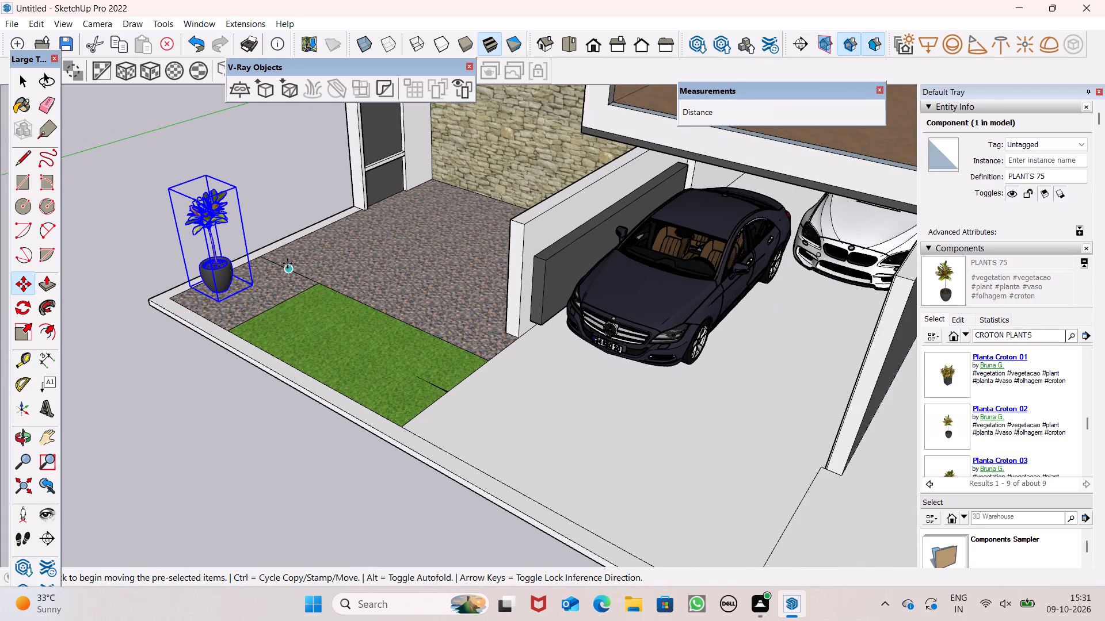
scroll(287, 263, "down", 8)
scroll(352, 318, "down", 2)
middle_click_drag(491, 396, 386, 344)
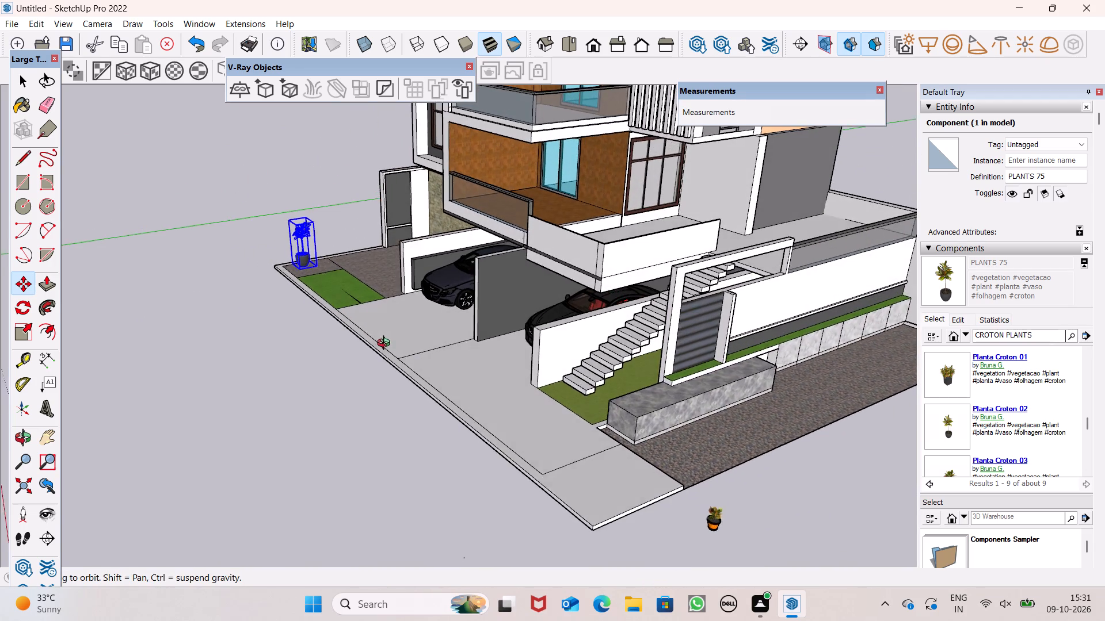
middle_click_drag(386, 344, 385, 343)
scroll(391, 310, "down", 1)
scroll(639, 461, "up", 7)
scroll(658, 504, "up", 5)
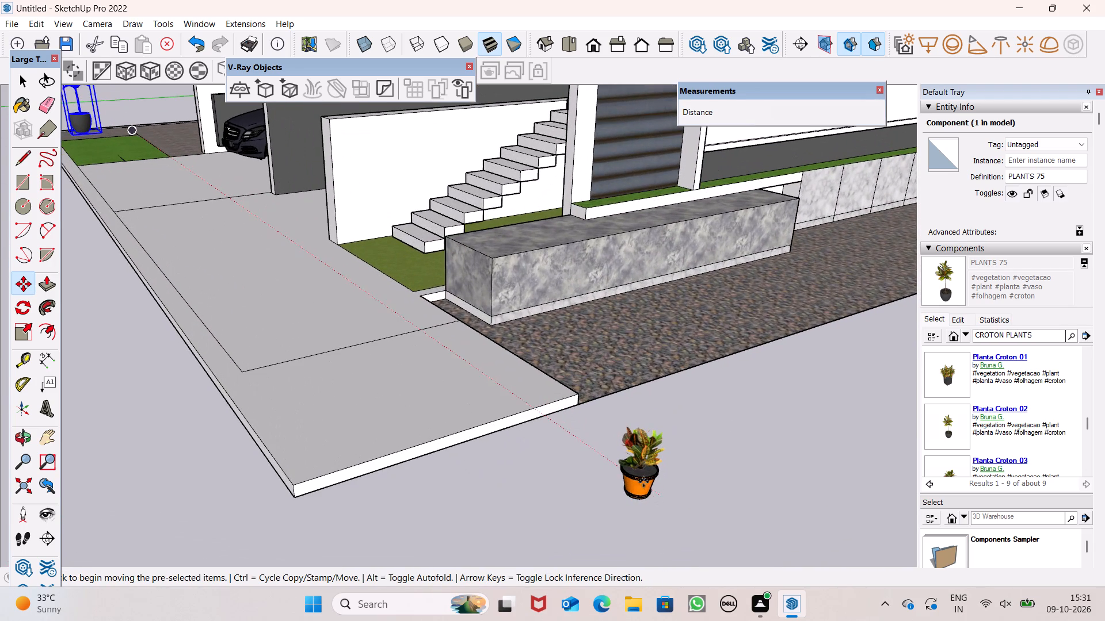
left_click(642, 480)
scroll(585, 450, "down", 2)
key("space")
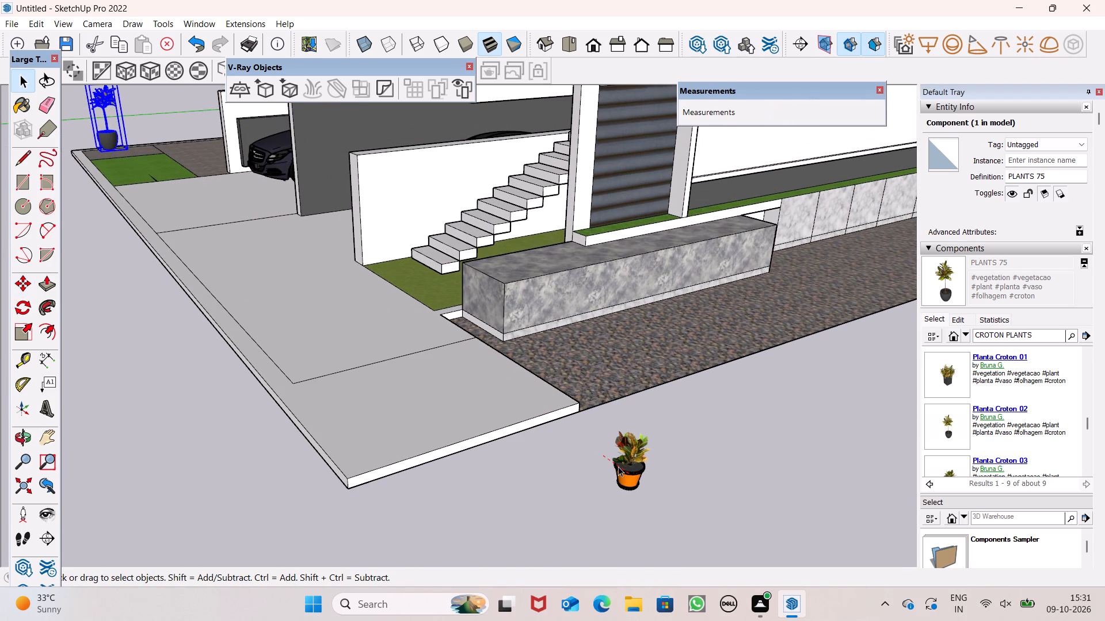
left_click(618, 466)
scroll(656, 461, "down", 4)
middle_click_drag(703, 477, 631, 504)
key("m")
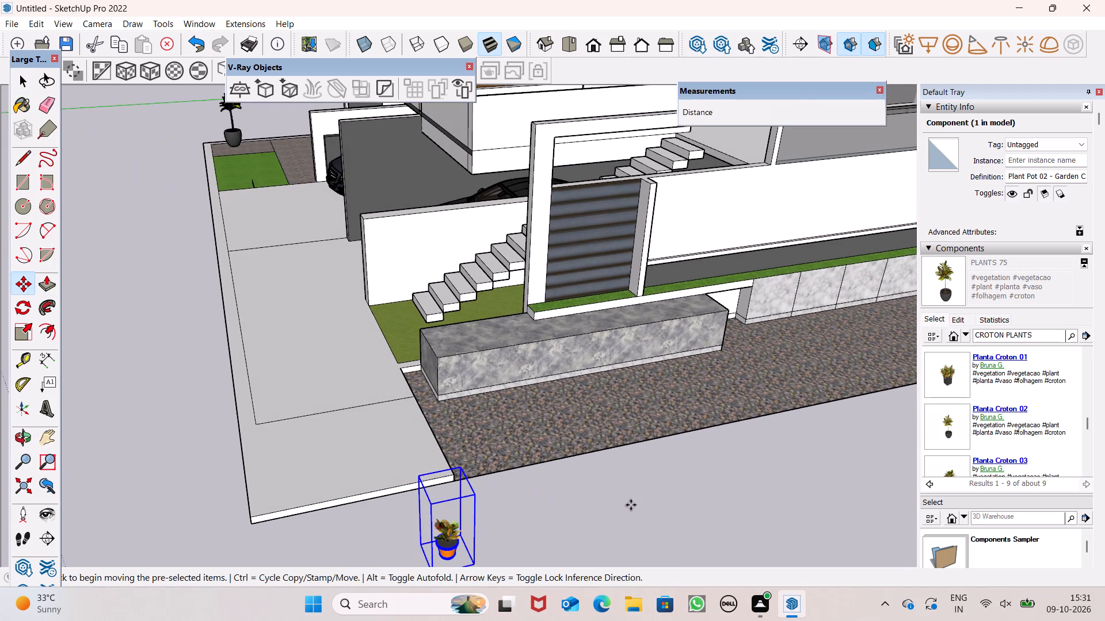
key("Return")
left_click_drag(475, 563, 531, 501)
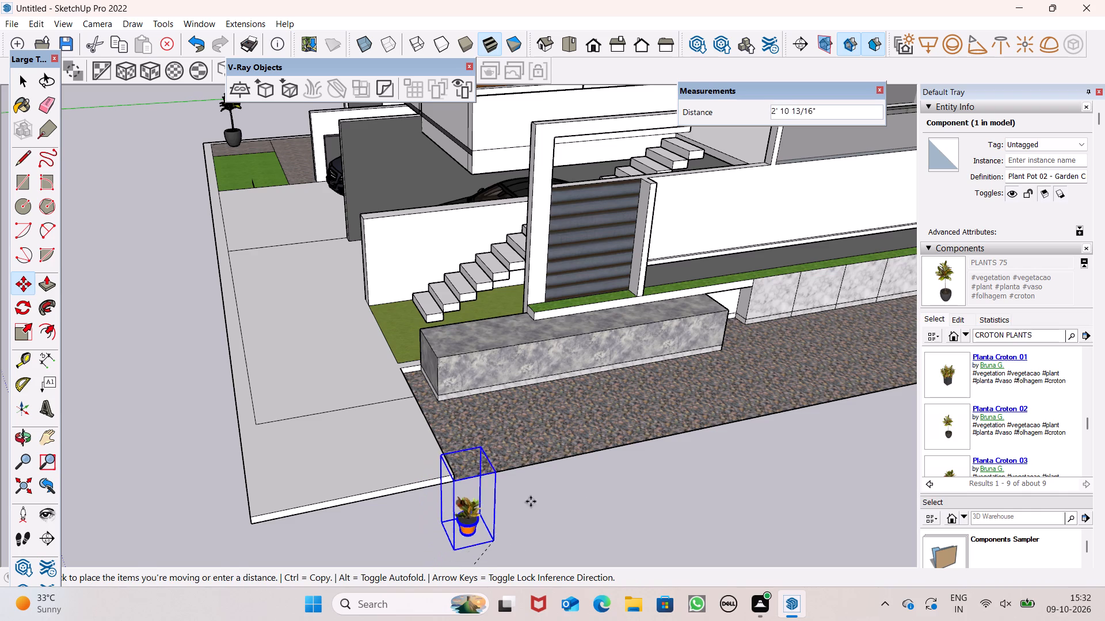
left_click_drag(531, 501, 683, 337)
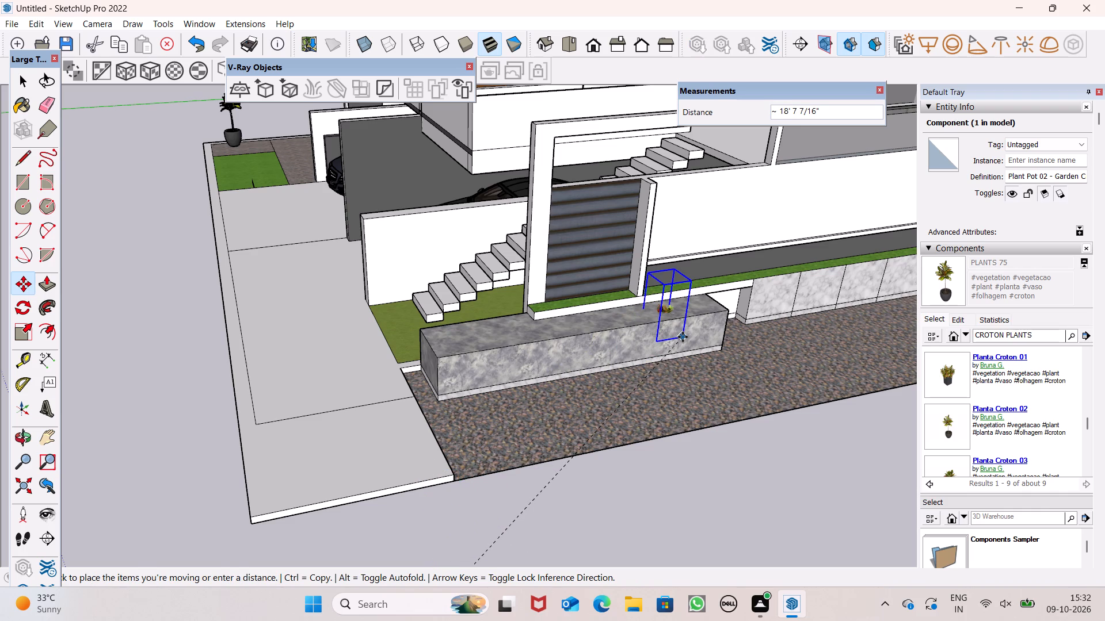
left_click_drag(683, 337, 683, 336)
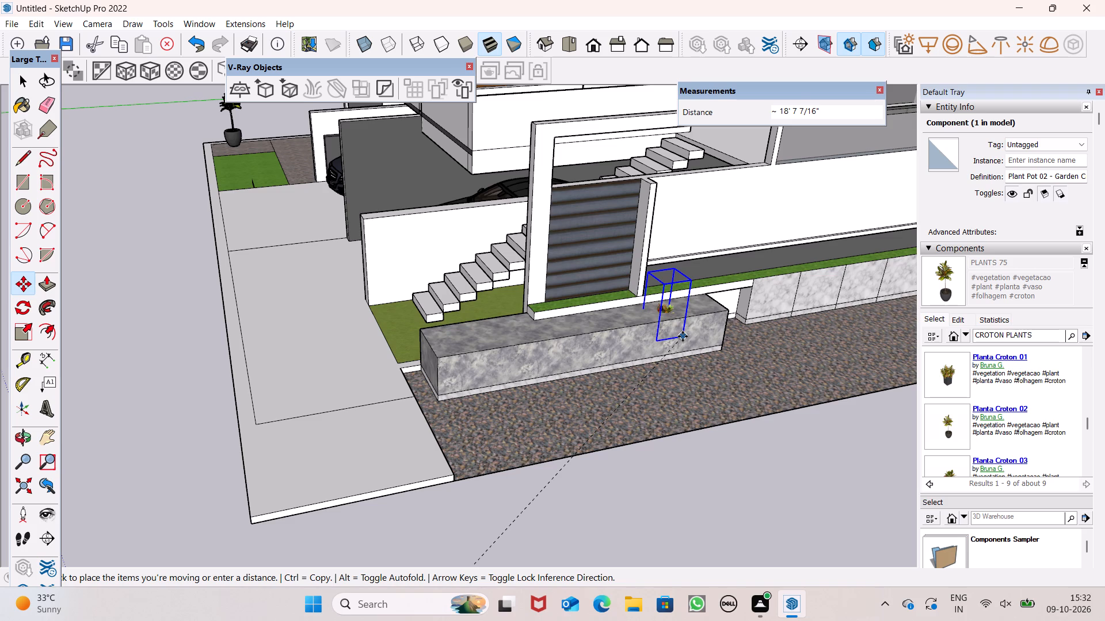
left_click_drag(683, 336, 684, 335)
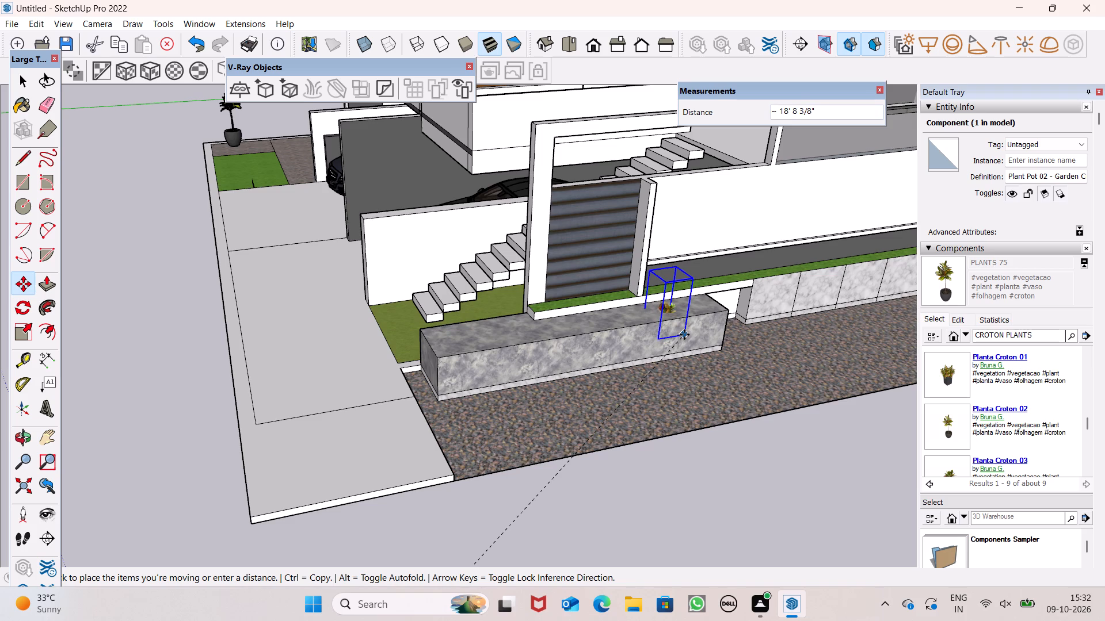
left_click_drag(684, 335, 684, 269)
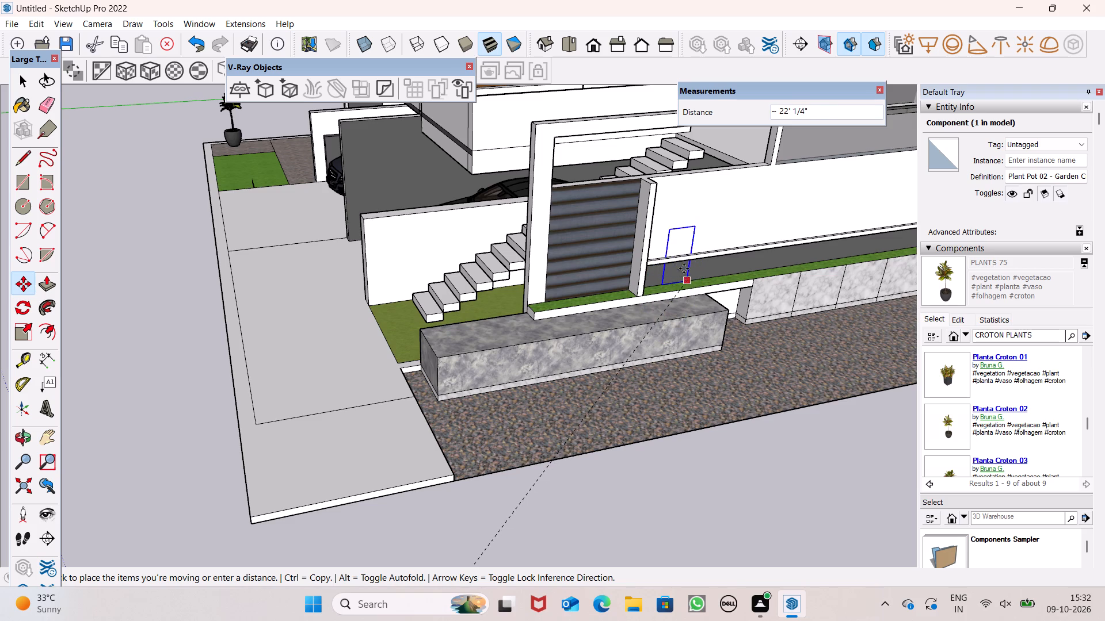
left_click_drag(684, 269, 710, 310)
Move the small orange croton pot from the stone block onto the grass strip beside the slatted panel's white post.
scroll(665, 276, "up", 3)
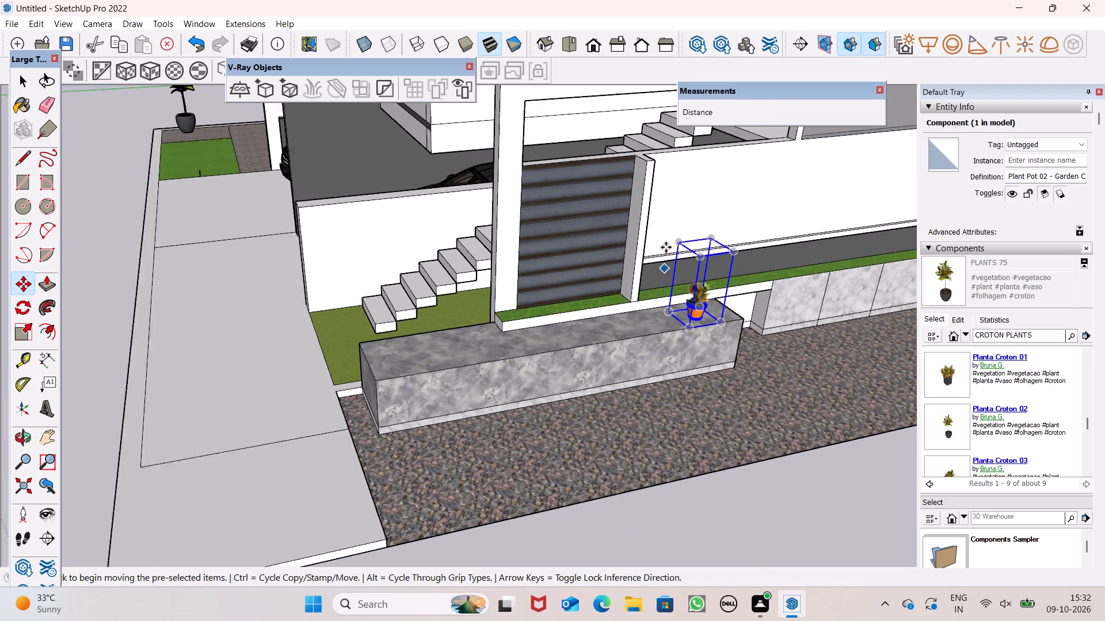
scroll(666, 247, "up", 1)
scroll(744, 313, "up", 1)
middle_click_drag(744, 313, 593, 350)
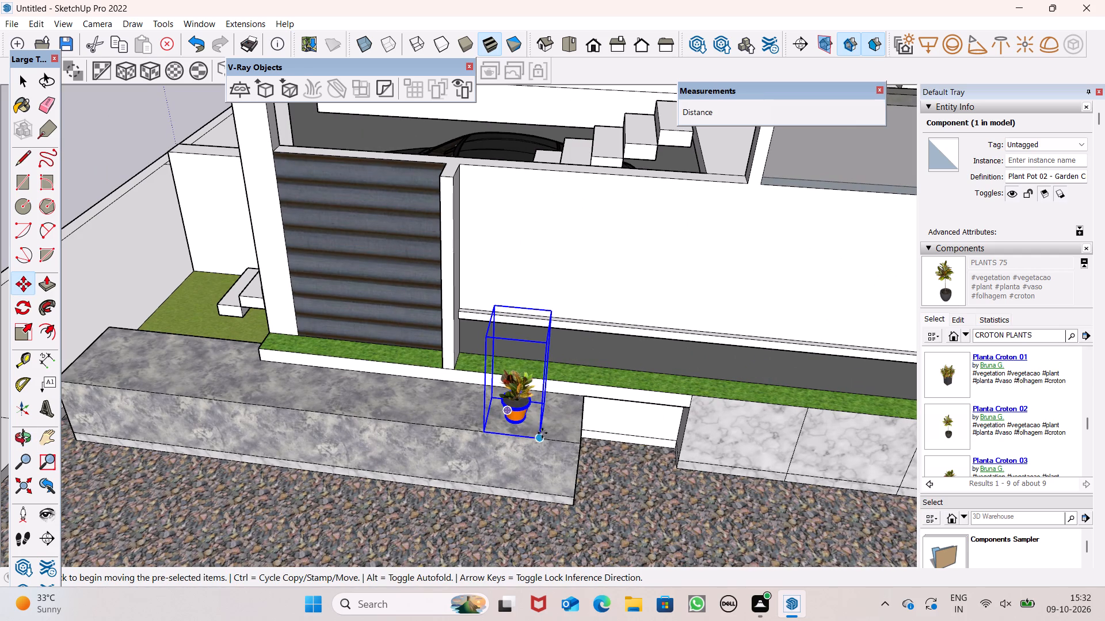
left_click_drag(540, 438, 543, 386)
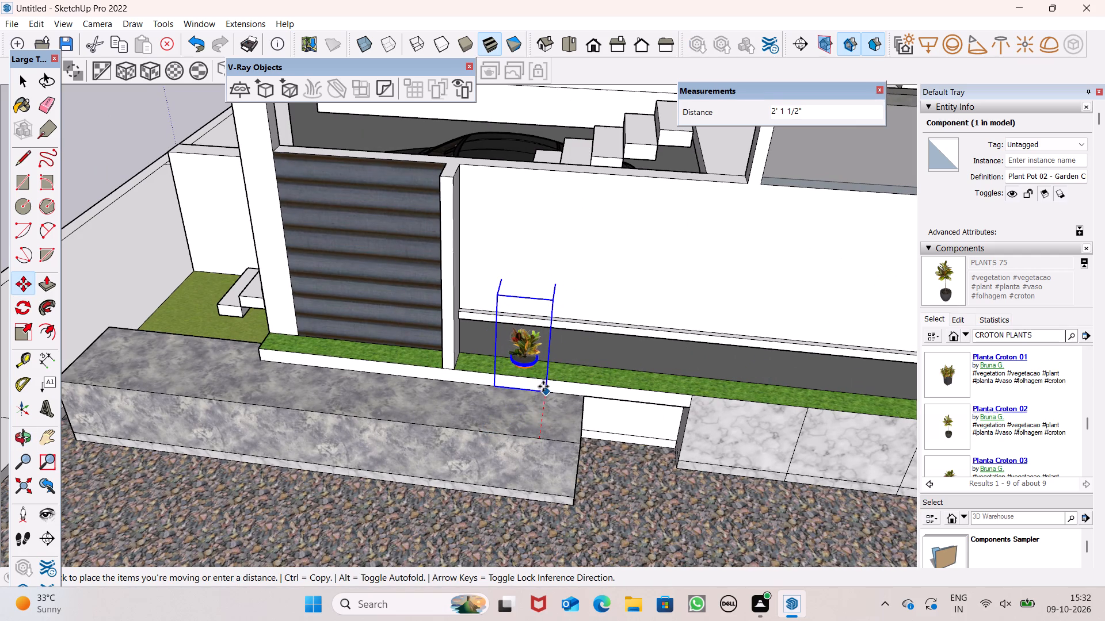
left_click_drag(543, 386, 526, 377)
left_click(526, 377)
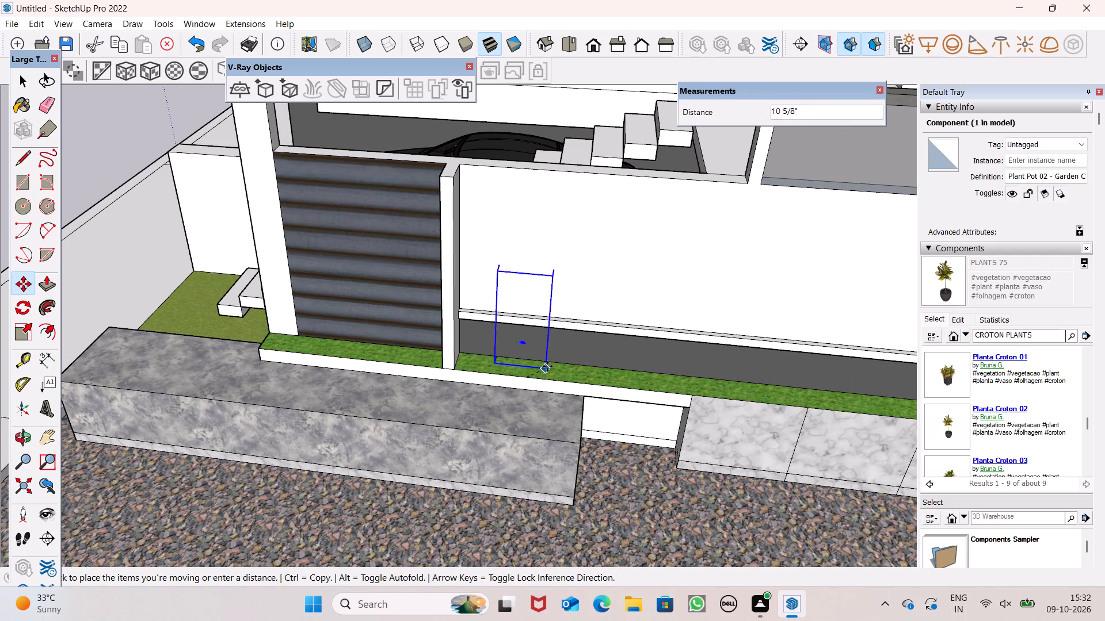
middle_click_drag(547, 364, 523, 381)
left_click(515, 393)
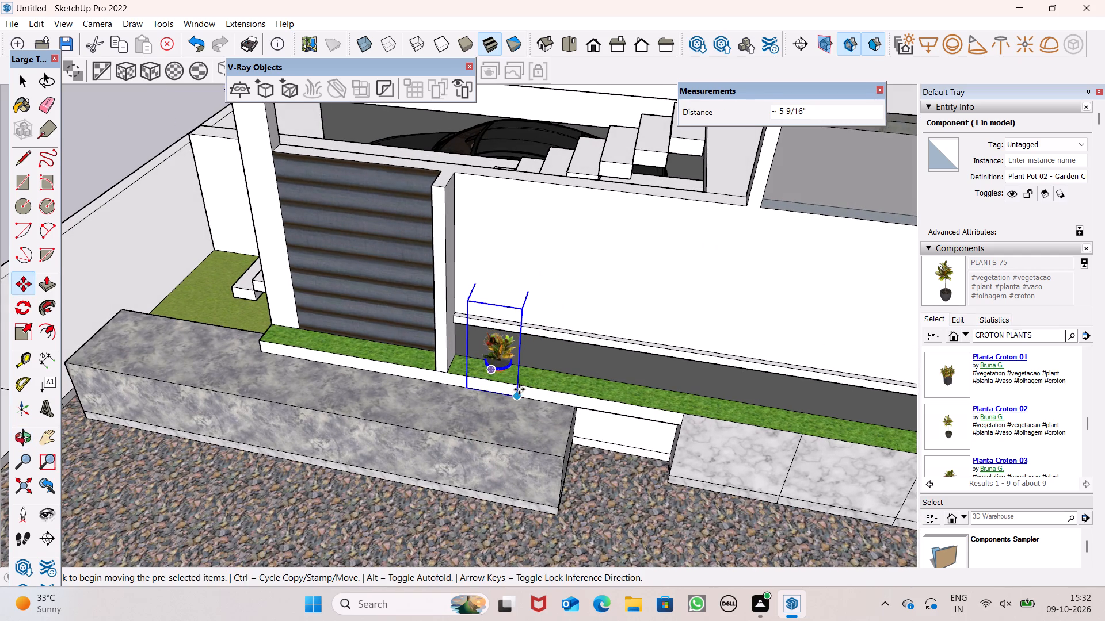
scroll(549, 411, "up", 6)
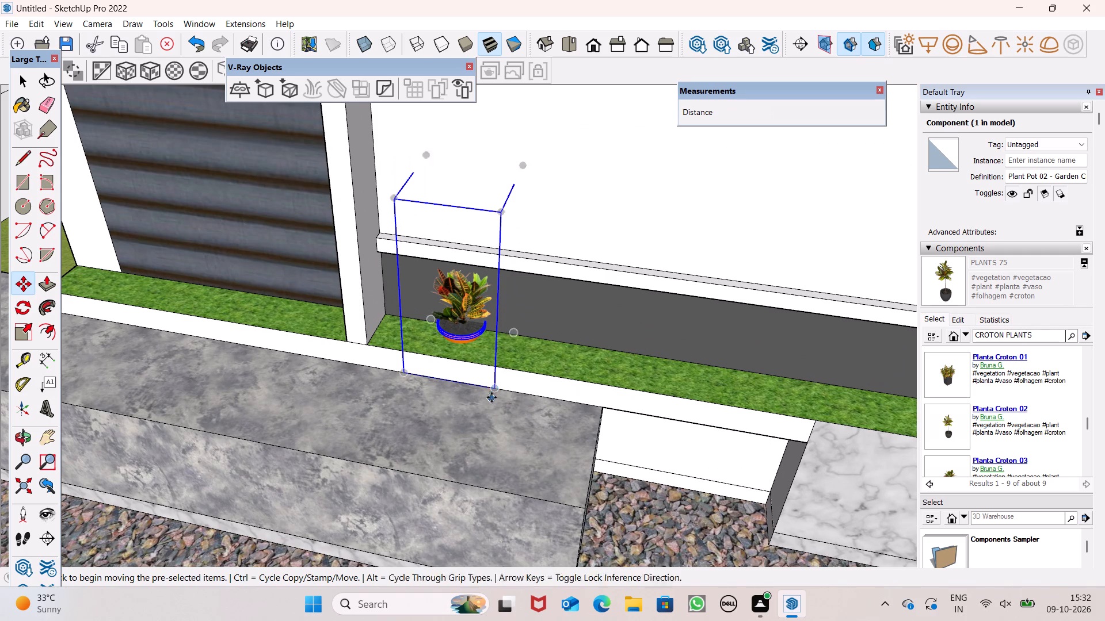
left_click_drag(495, 393, 485, 363)
double_click(485, 362)
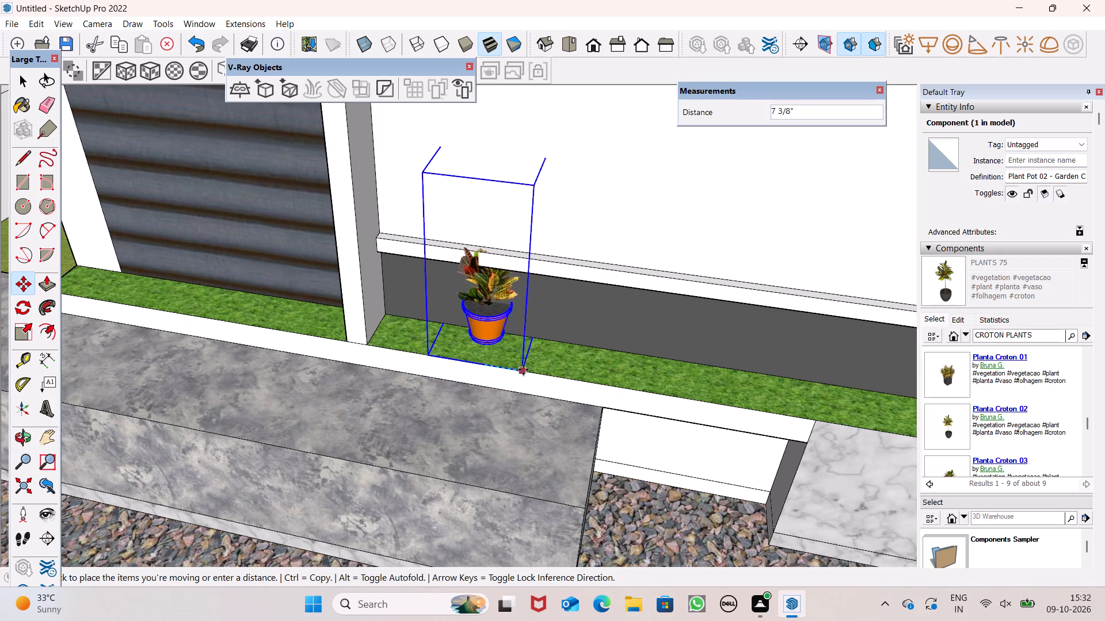
middle_click_drag(523, 370, 499, 369)
left_click(495, 372)
Shift the small croton pot along the grass strip closer to the white post.
middle_click_drag(524, 378, 478, 382)
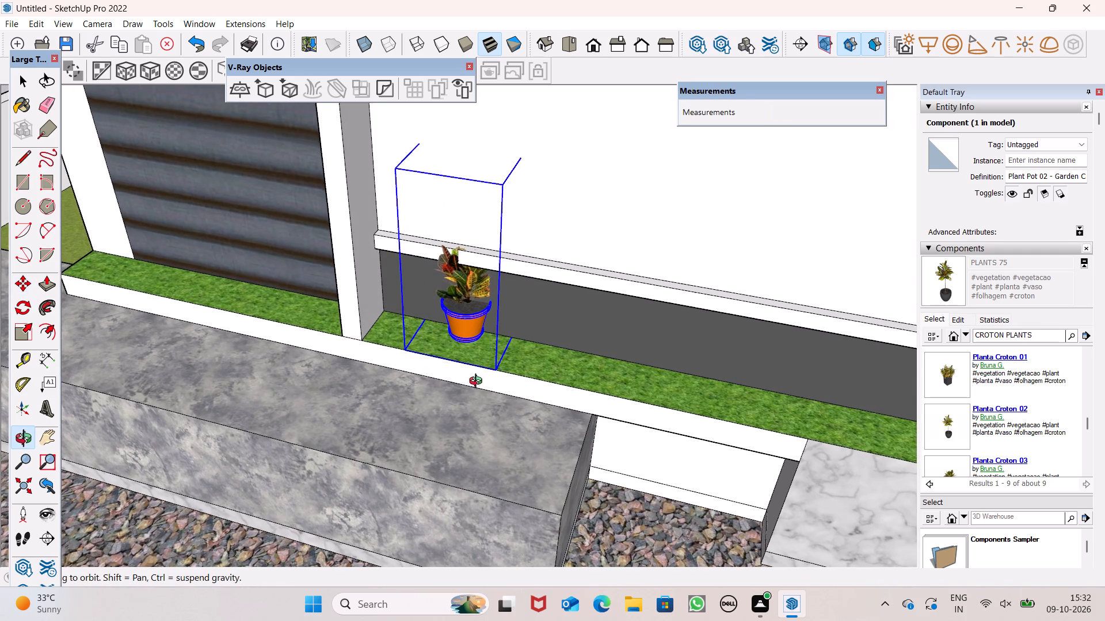
middle_click_drag(478, 382, 252, 338)
scroll(251, 338, "up", 1)
scroll(349, 332, "up", 2)
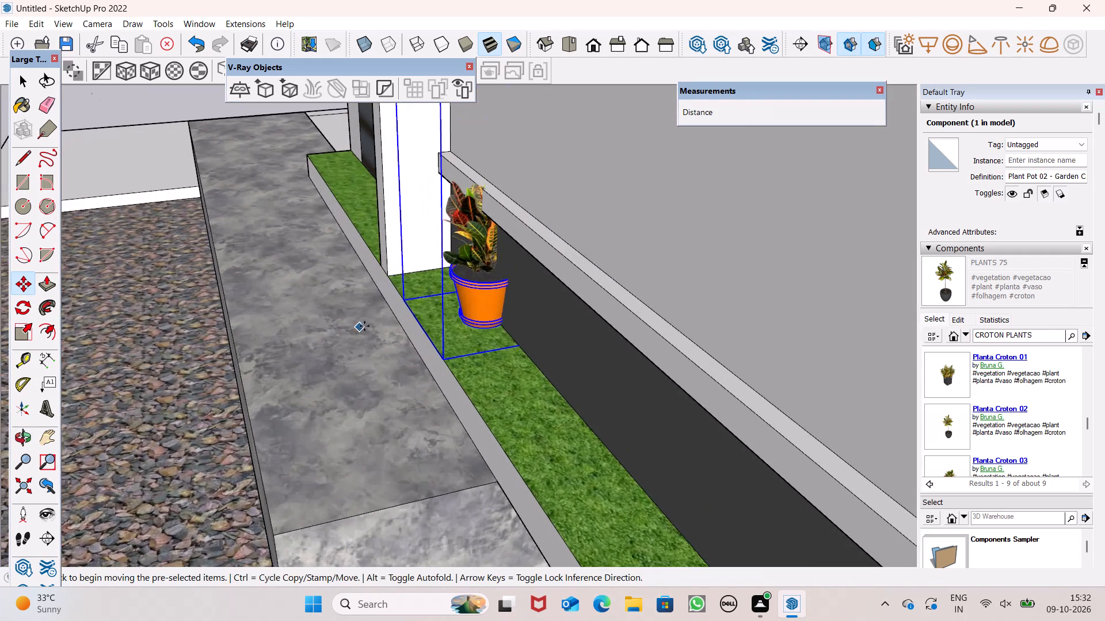
left_click_drag(443, 362, 417, 355)
left_click(413, 353)
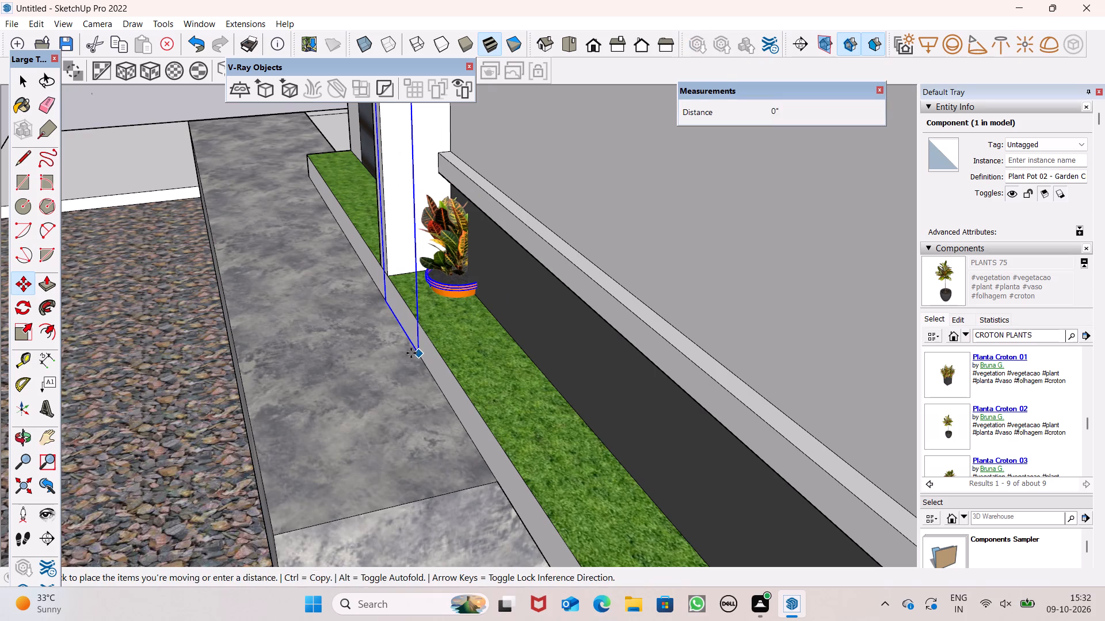
left_click_drag(406, 352, 398, 296)
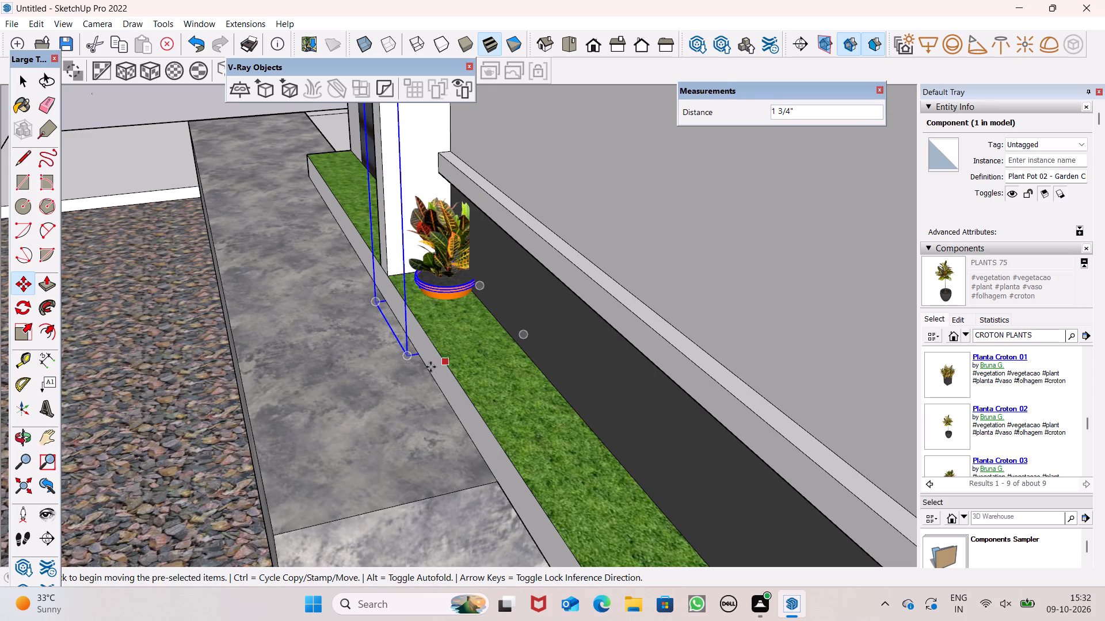
left_click_drag(409, 356, 397, 333)
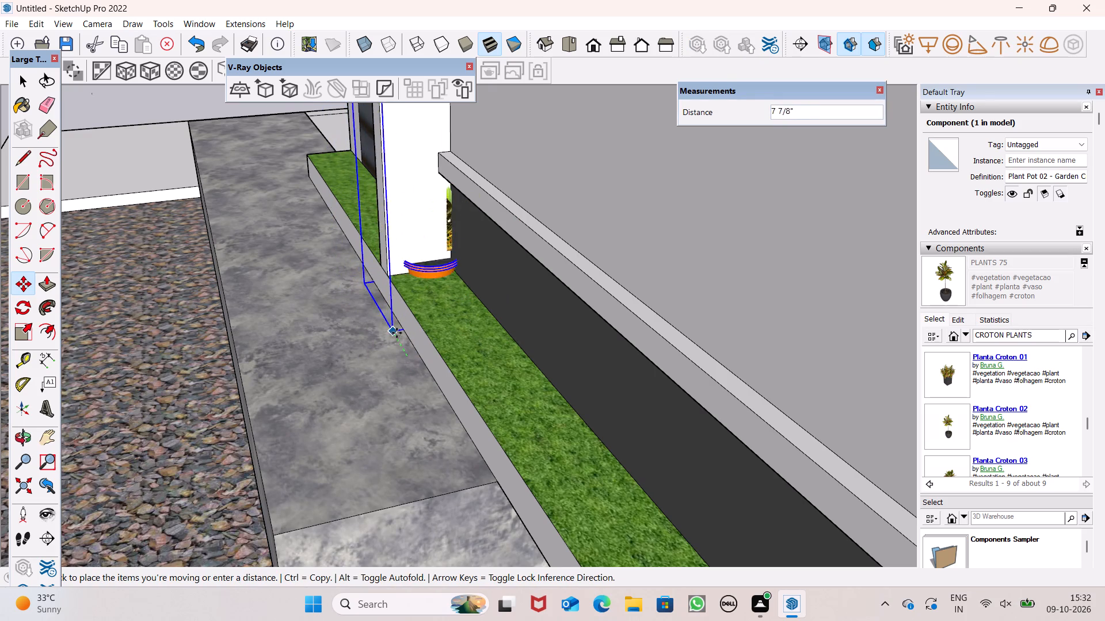
left_click_drag(397, 333, 406, 315)
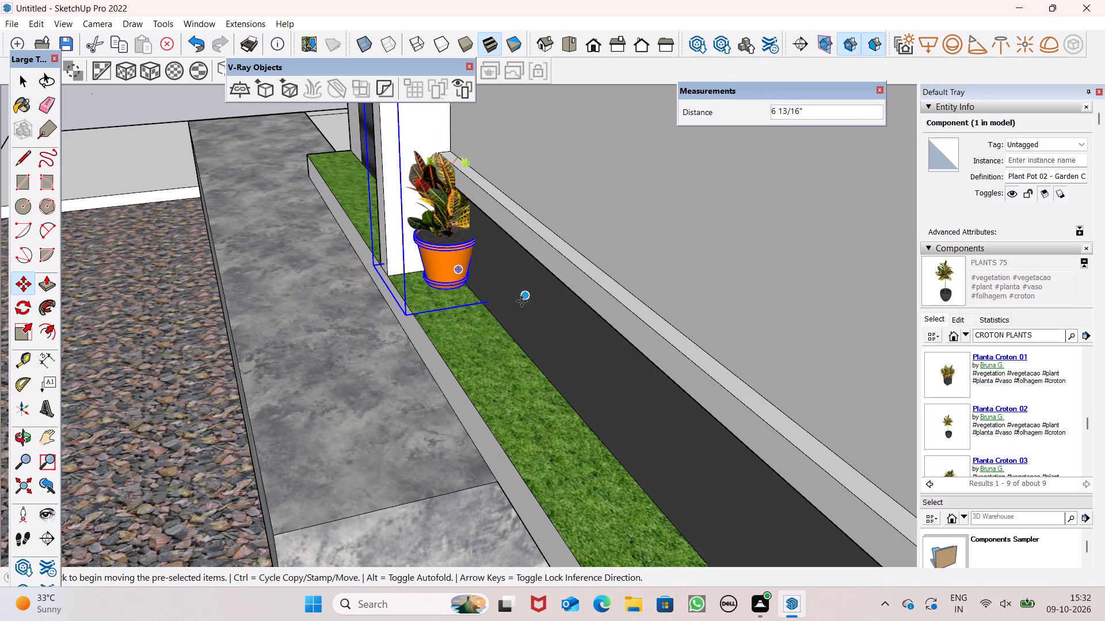
left_click_drag(527, 300, 512, 313)
left_click(513, 313)
left_click(523, 328)
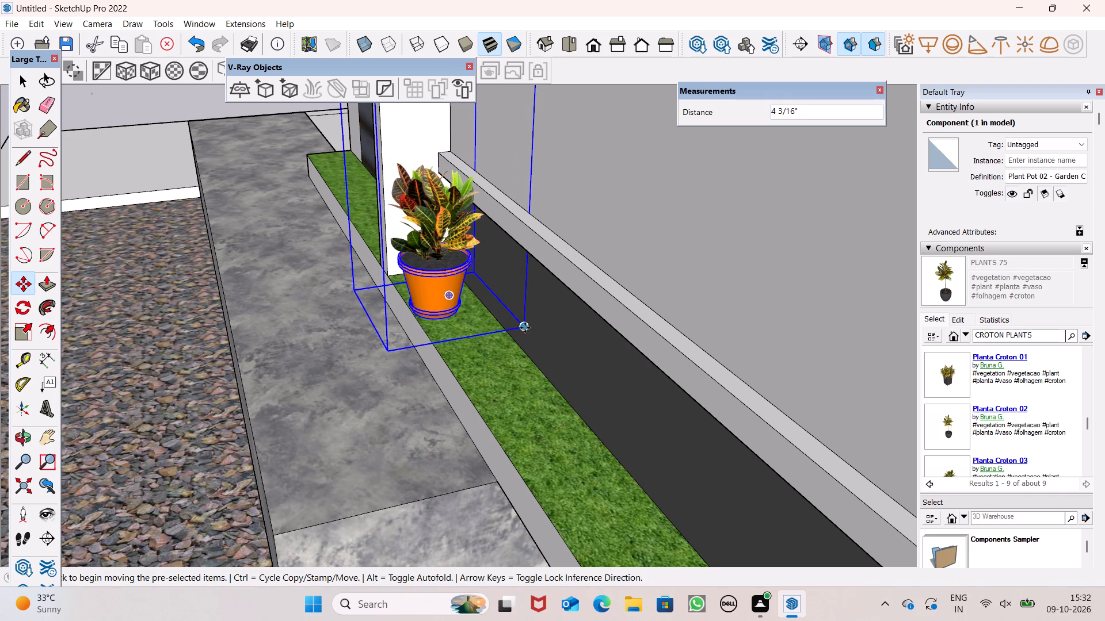
left_click(505, 408)
Set the small croton pot down on the grass surface just clear of the white post and adjust it across the strip's width.
middle_click_drag(482, 379, 494, 342)
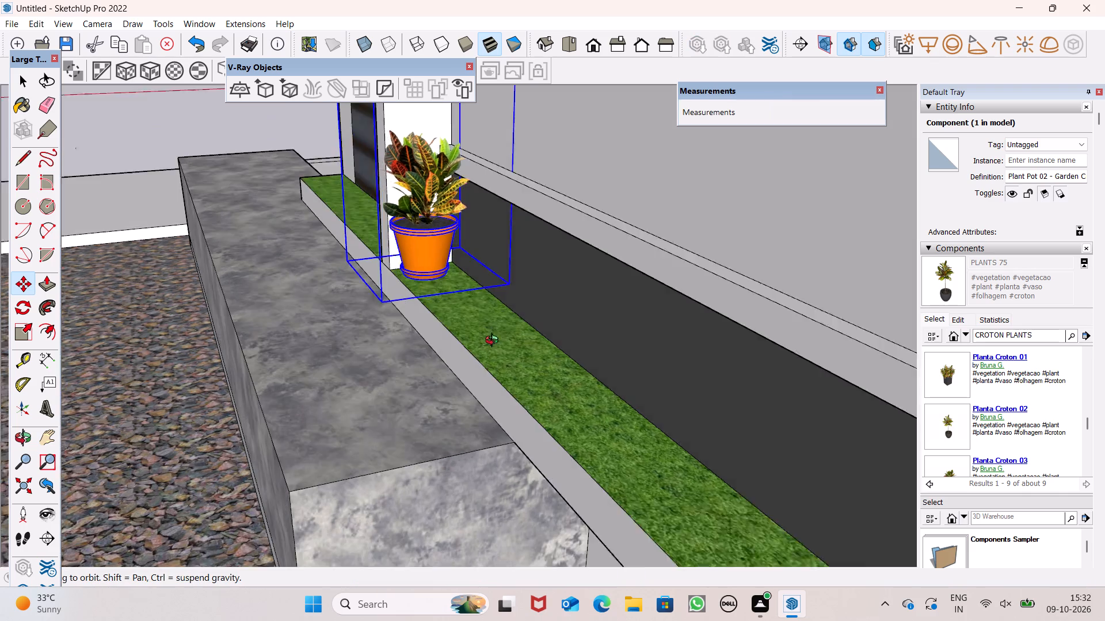
middle_click_drag(494, 342, 531, 277)
left_click(497, 279)
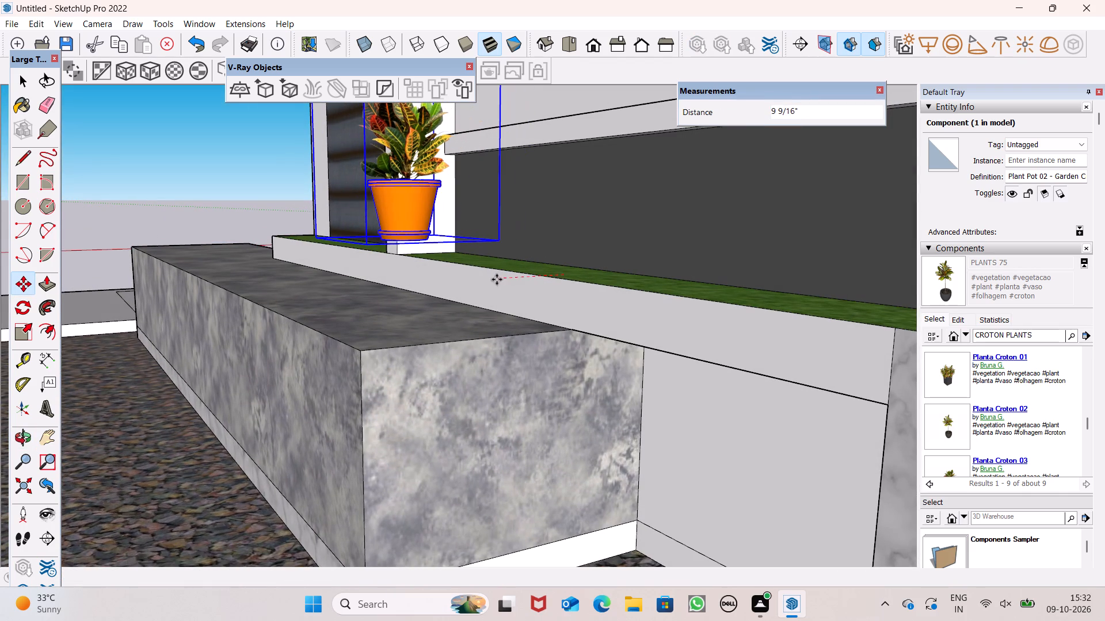
left_click_drag(502, 244, 548, 255)
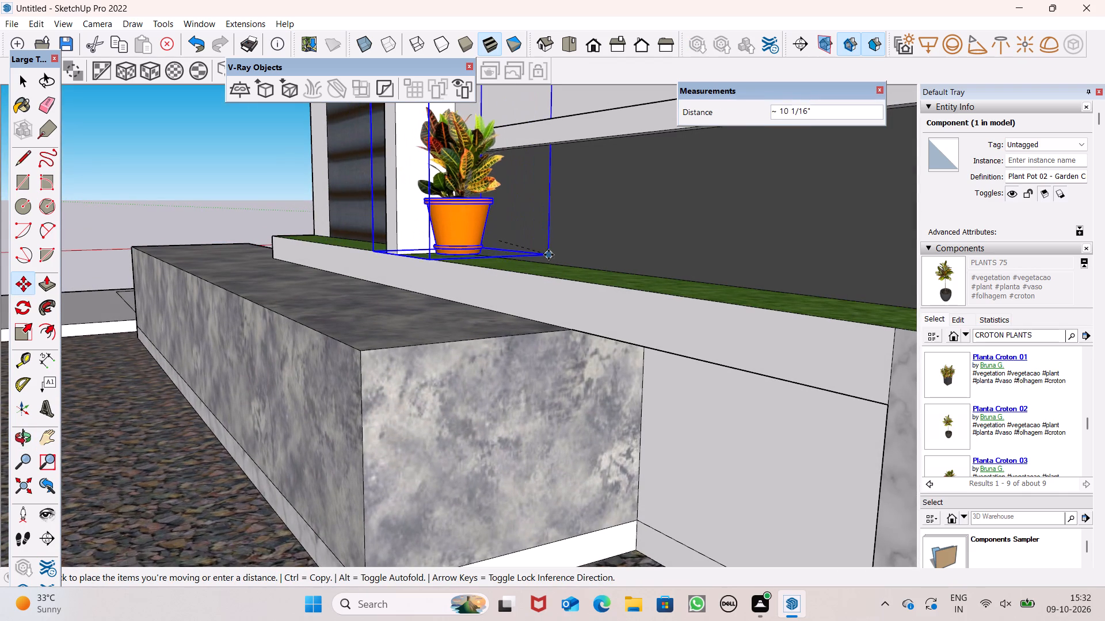
left_click_drag(548, 255, 548, 259)
middle_click_drag(551, 259, 529, 352)
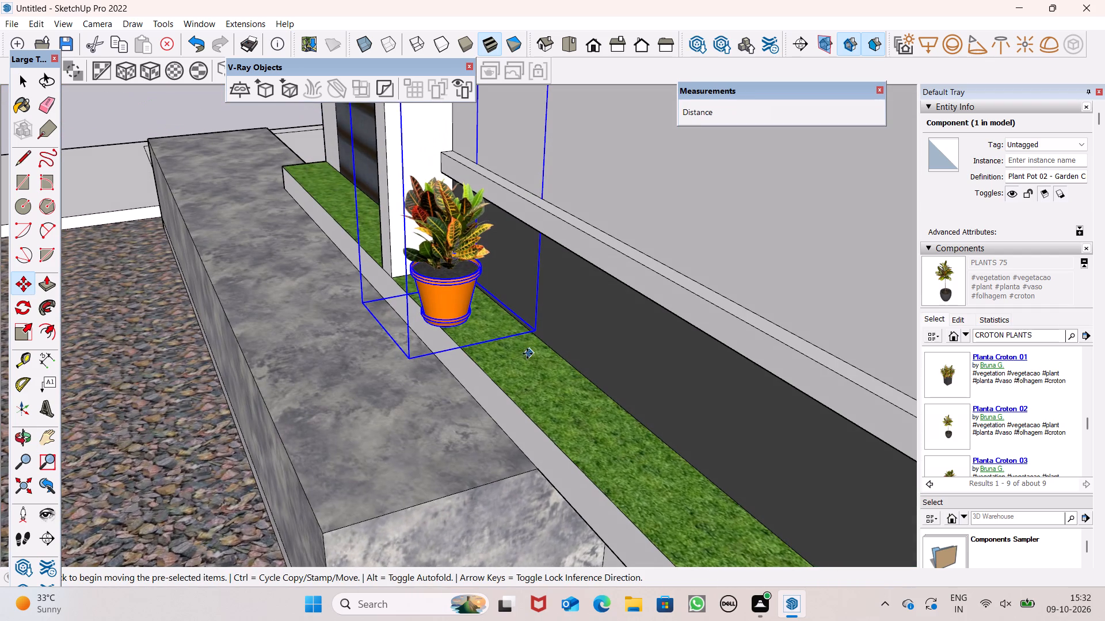
left_click_drag(534, 336, 554, 320)
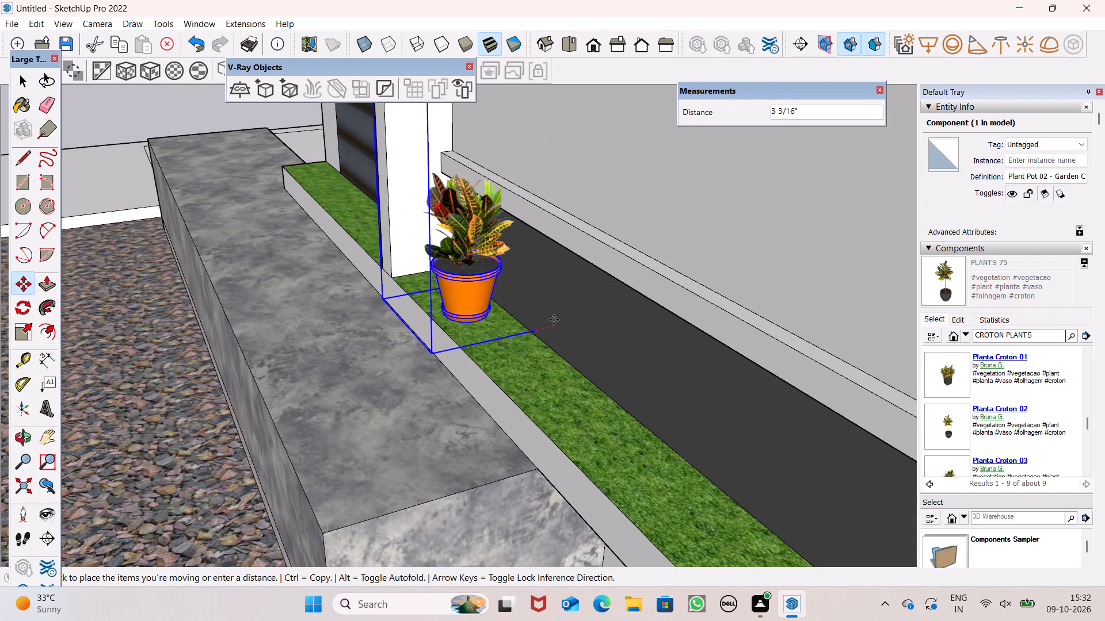
left_click_drag(554, 320, 541, 314)
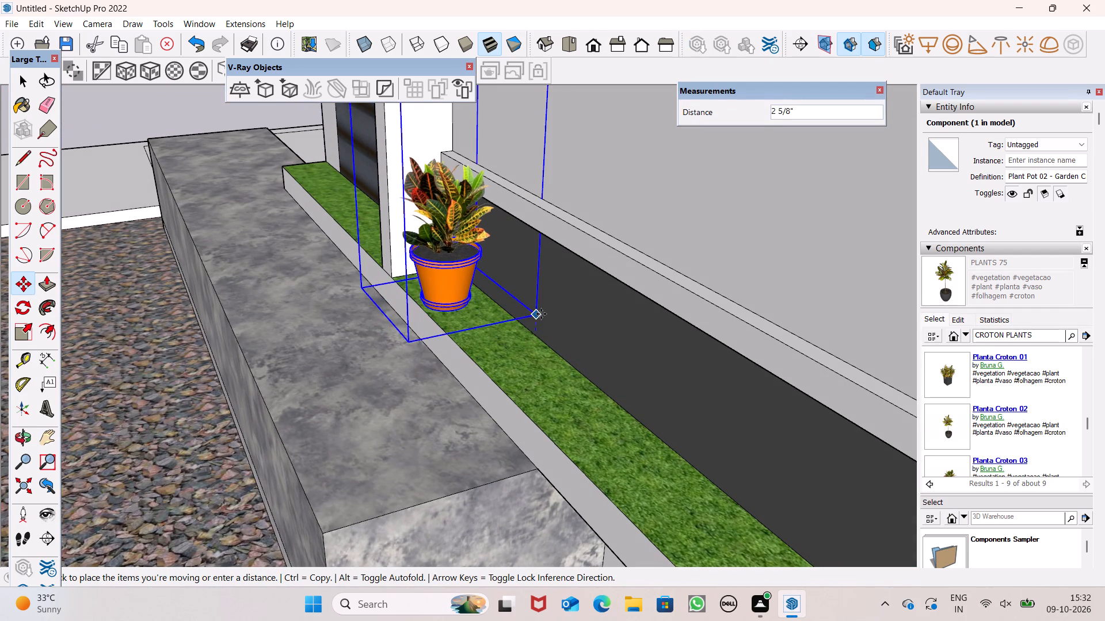
left_click_drag(541, 314, 550, 324)
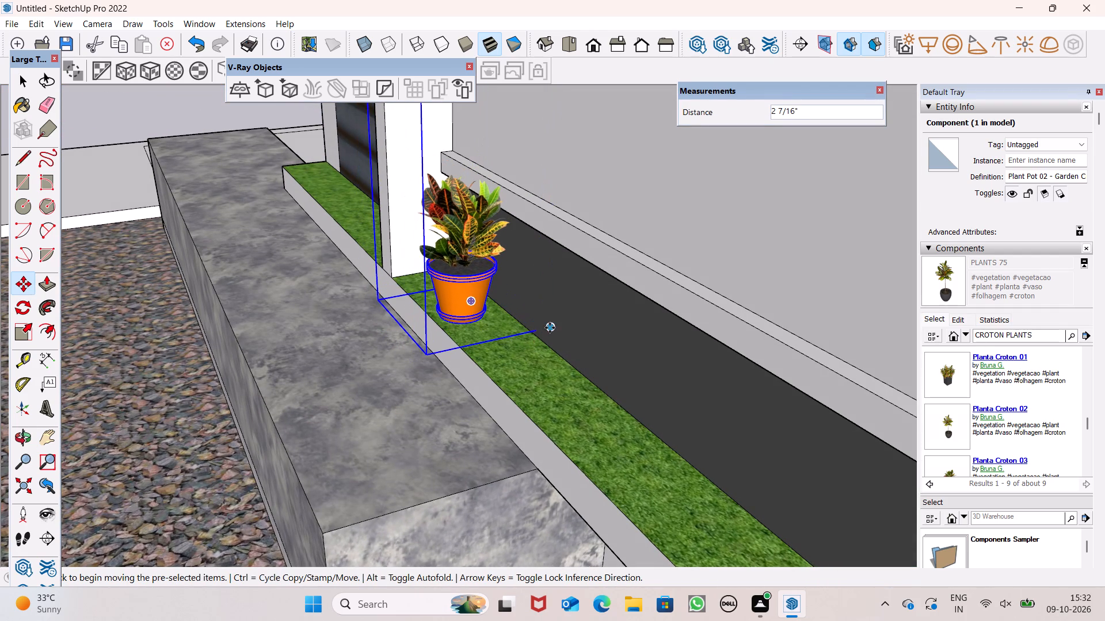
key("space")
Deselect the croton pot and examine its placement on the grass strip against the whole side of the house.
scroll(540, 359, "down", 8)
scroll(592, 378, "down", 5)
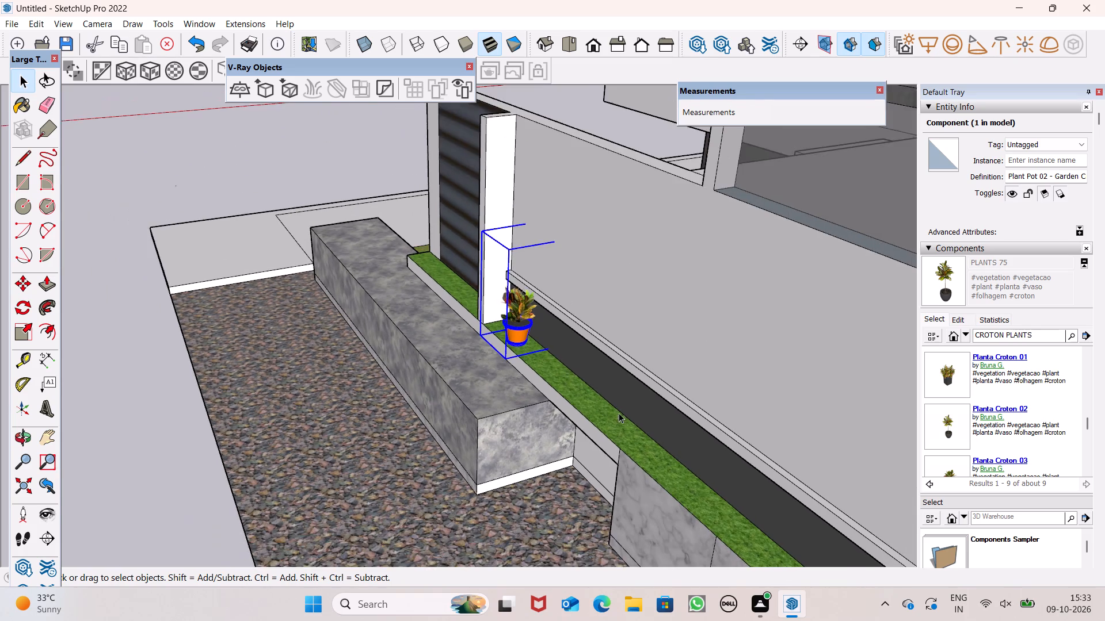
middle_click_drag(620, 418, 773, 330)
scroll(669, 365, "down", 3)
scroll(636, 411, "down", 5)
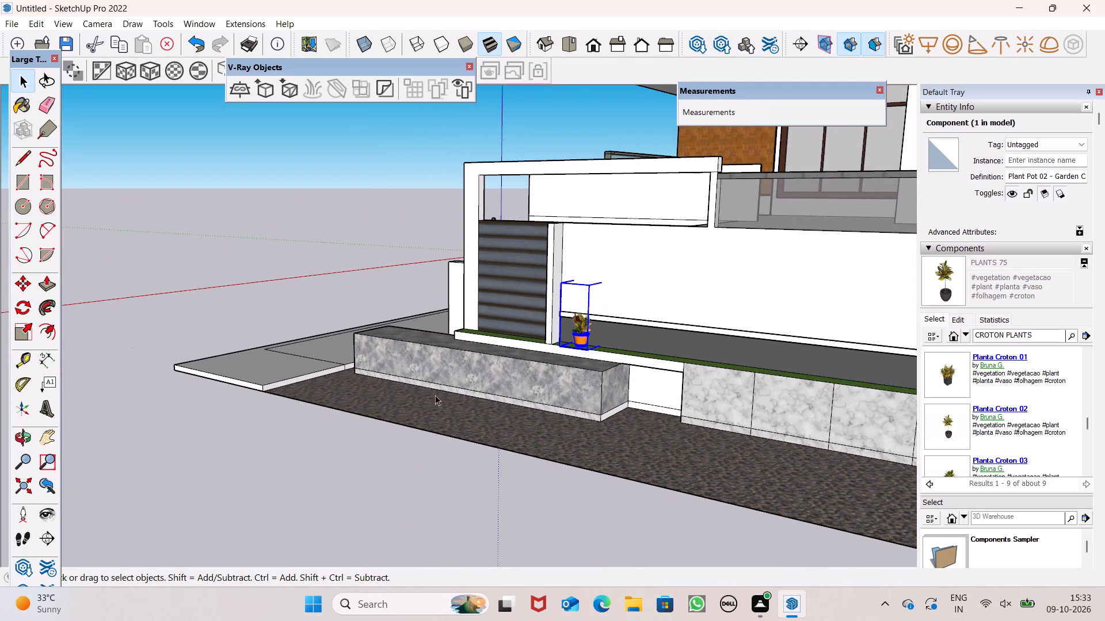
left_click(398, 443)
scroll(381, 370, "down", 4)
scroll(435, 351, "down", 5)
middle_click_drag(611, 381, 656, 433)
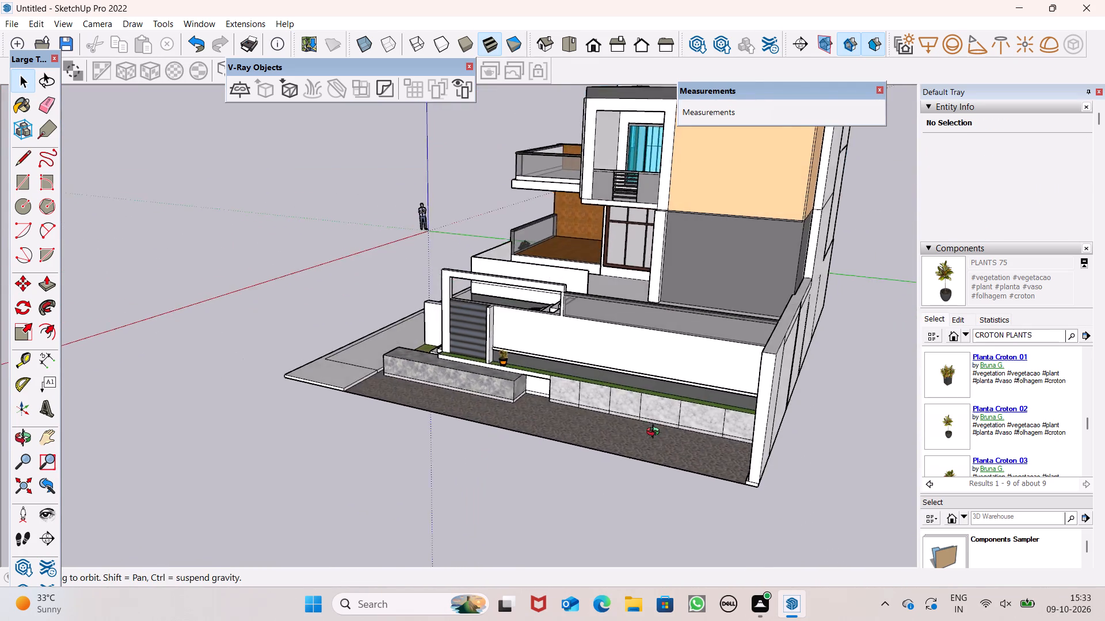
Copy the small orange croton pot along the grass strip, about 1' 5" away from the original beside the white post.
middle_click_drag(656, 433, 664, 481)
scroll(661, 400, "up", 14)
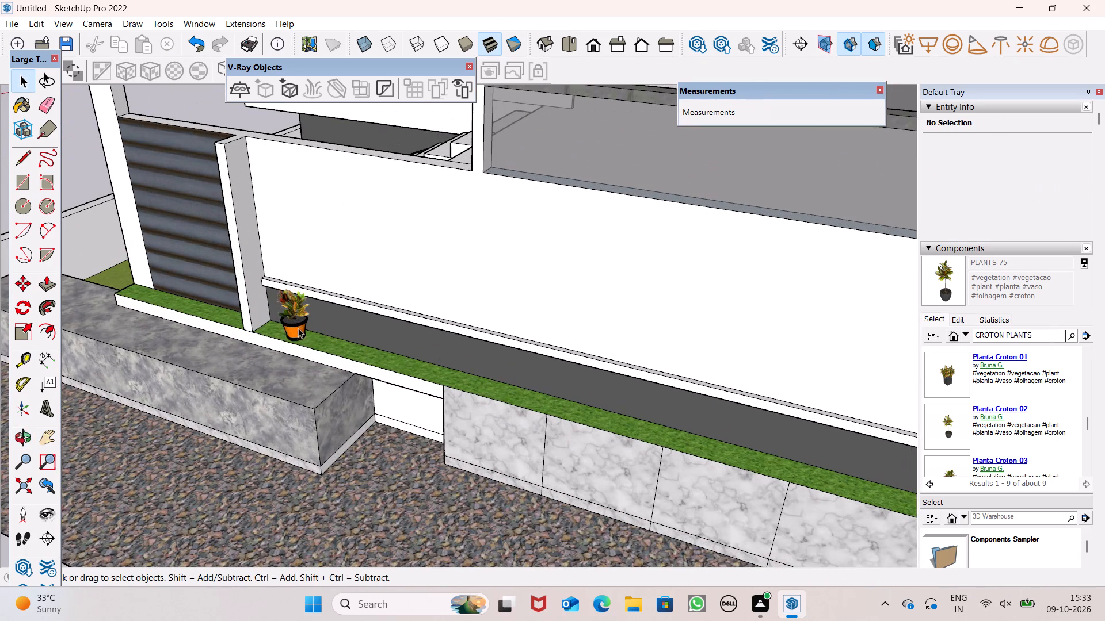
left_click(298, 327)
key("m")
key("Return")
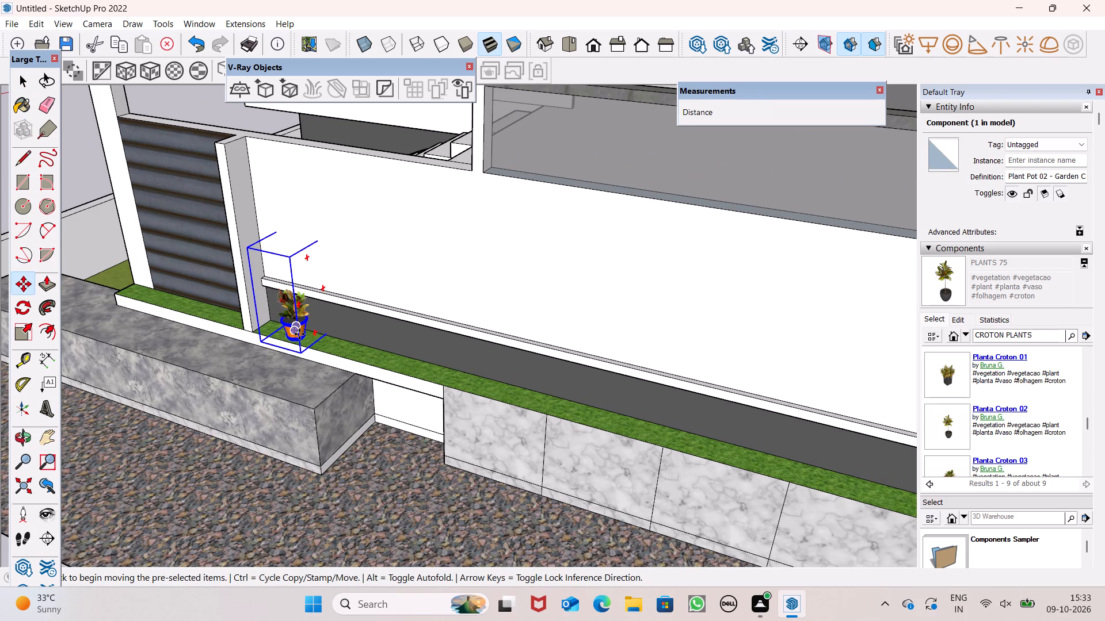
left_click_drag(300, 335, 350, 355)
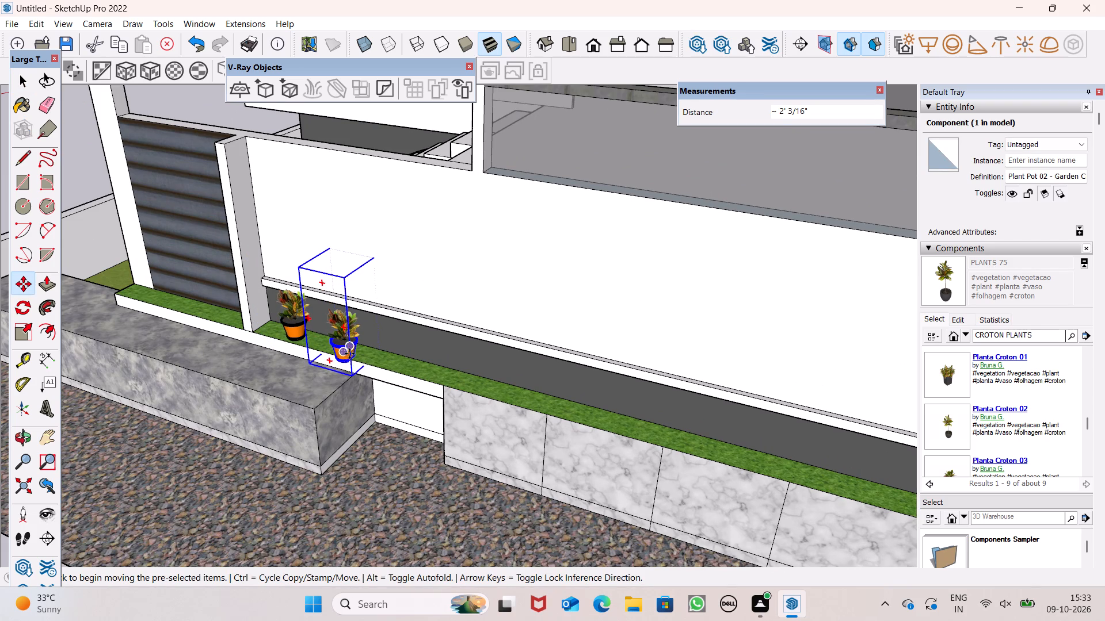
key("ctrl+z")
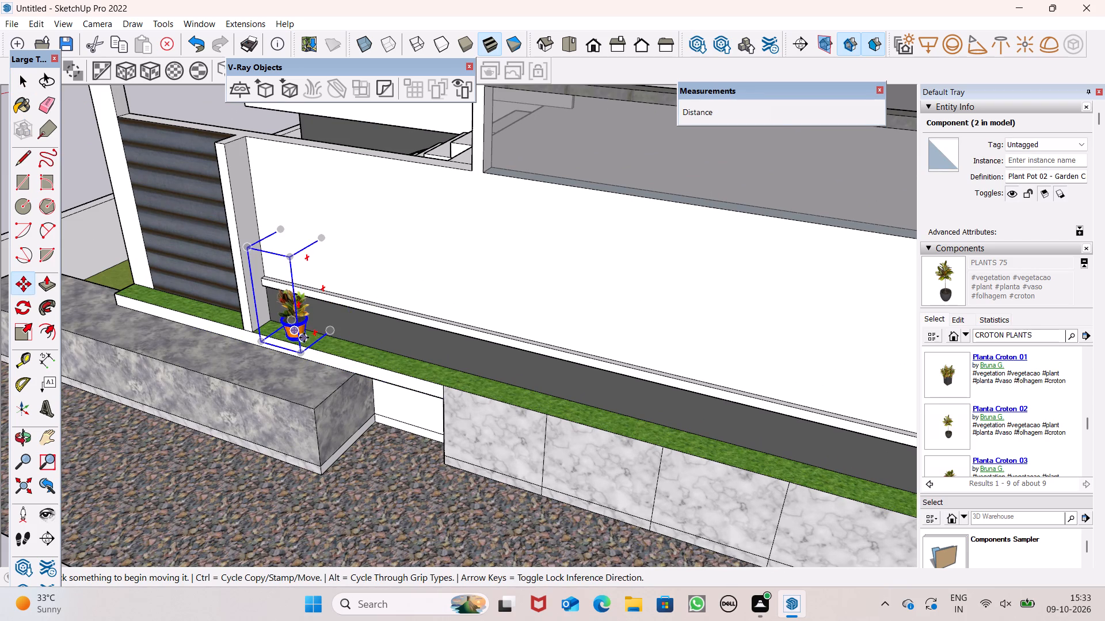
left_click_drag(306, 332, 338, 340)
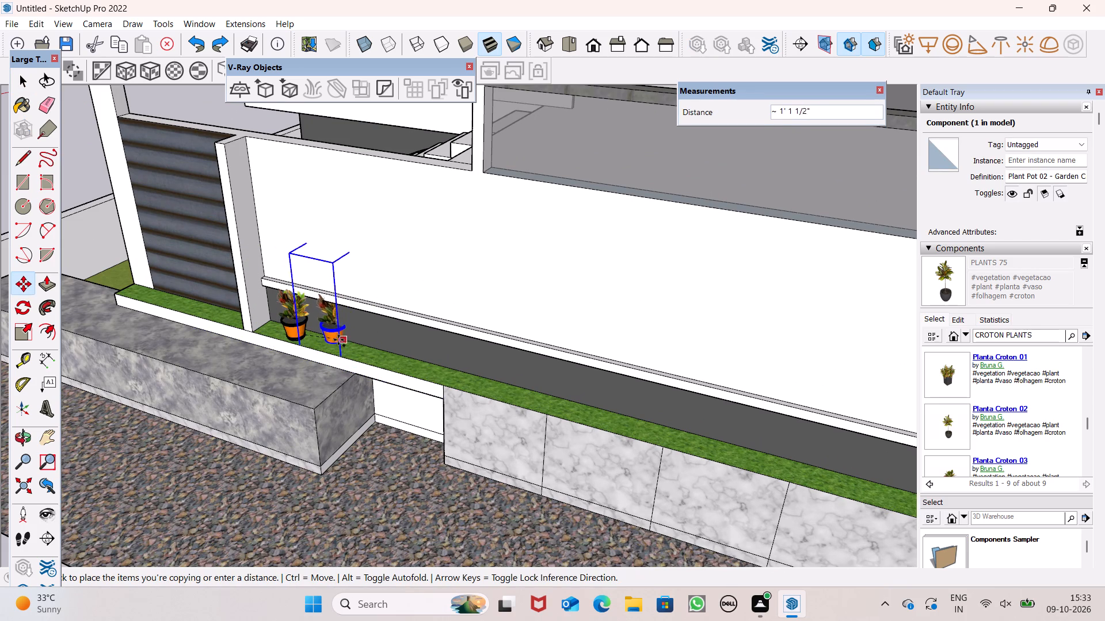
left_click_drag(338, 340, 334, 348)
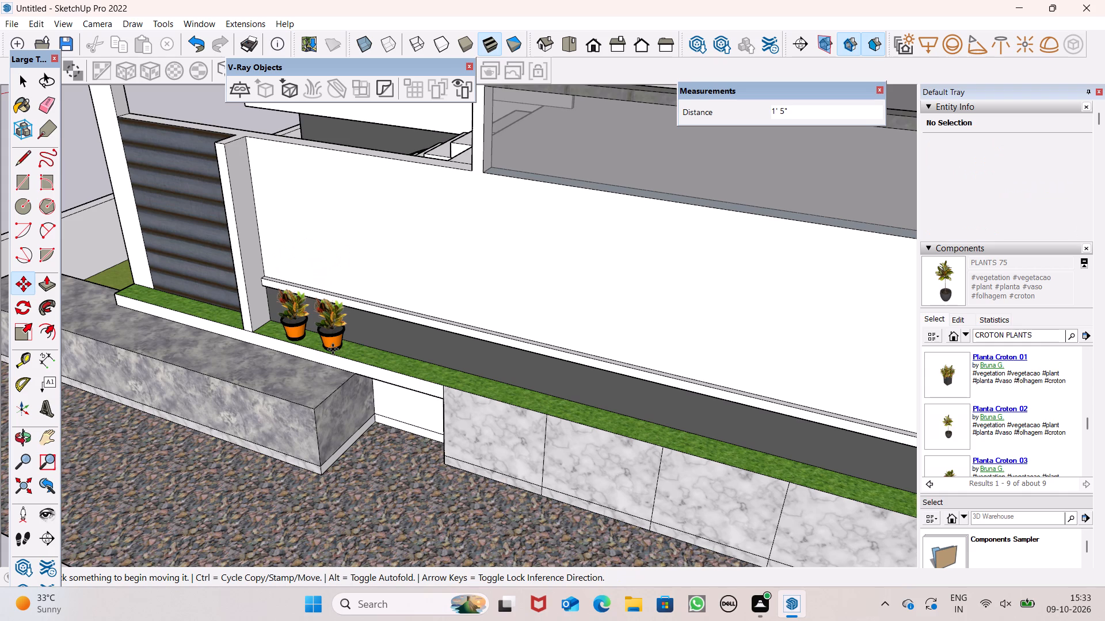
Extend the row with three more croton pot copies along the grass strip, making five pots.
left_click_drag(321, 341, 322, 341)
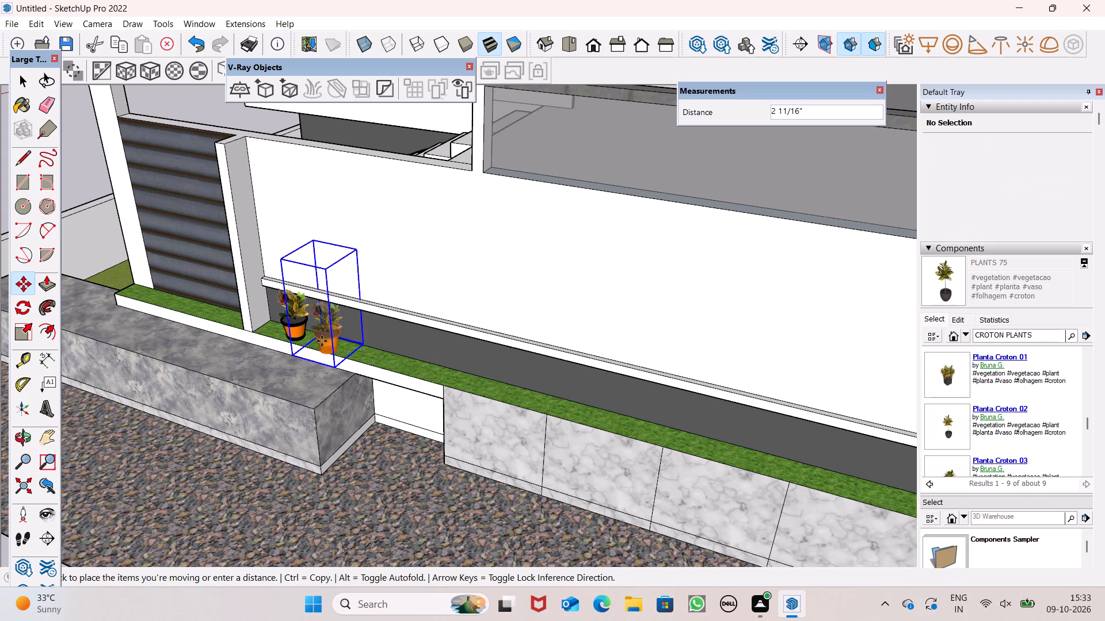
left_click_drag(322, 341, 363, 351)
left_click_drag(367, 350, 410, 354)
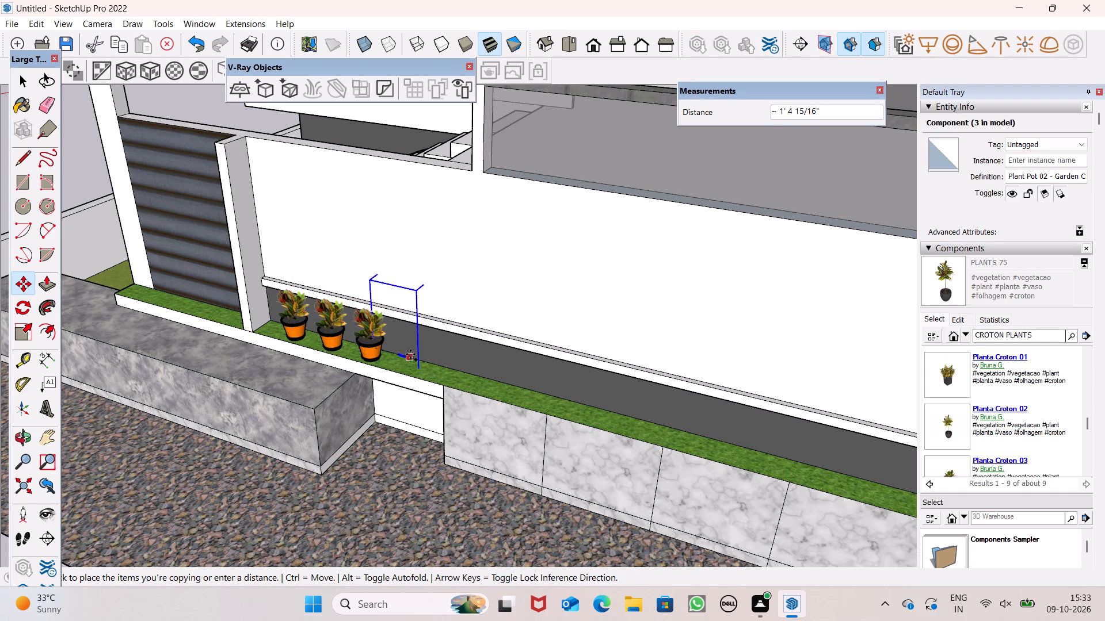
left_click_drag(410, 354, 422, 361)
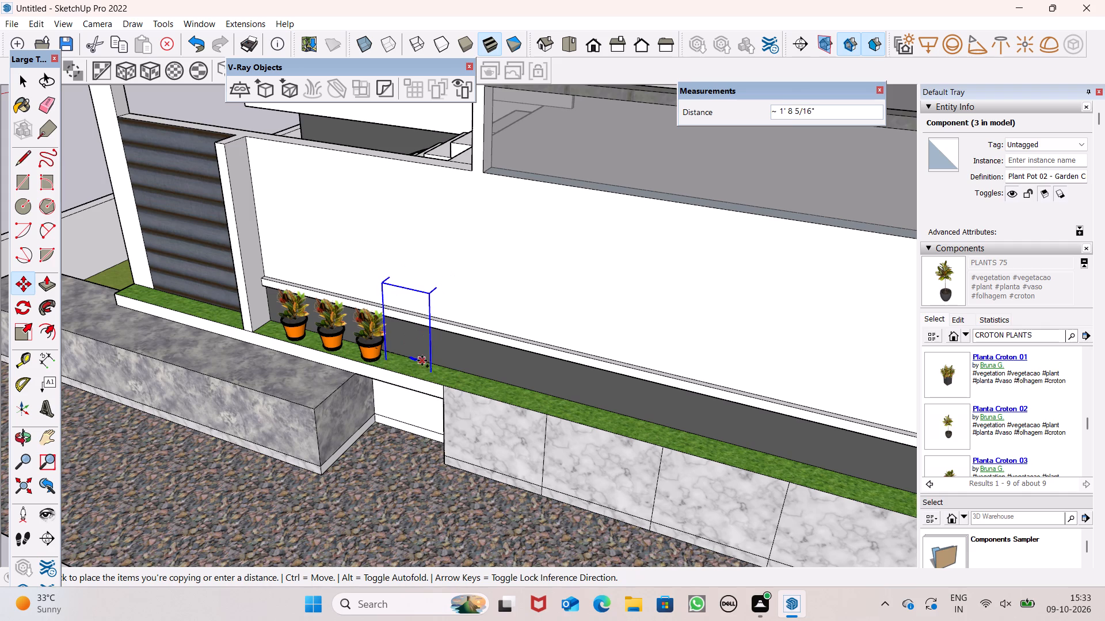
left_click_drag(422, 361, 418, 366)
left_click_drag(421, 363, 430, 363)
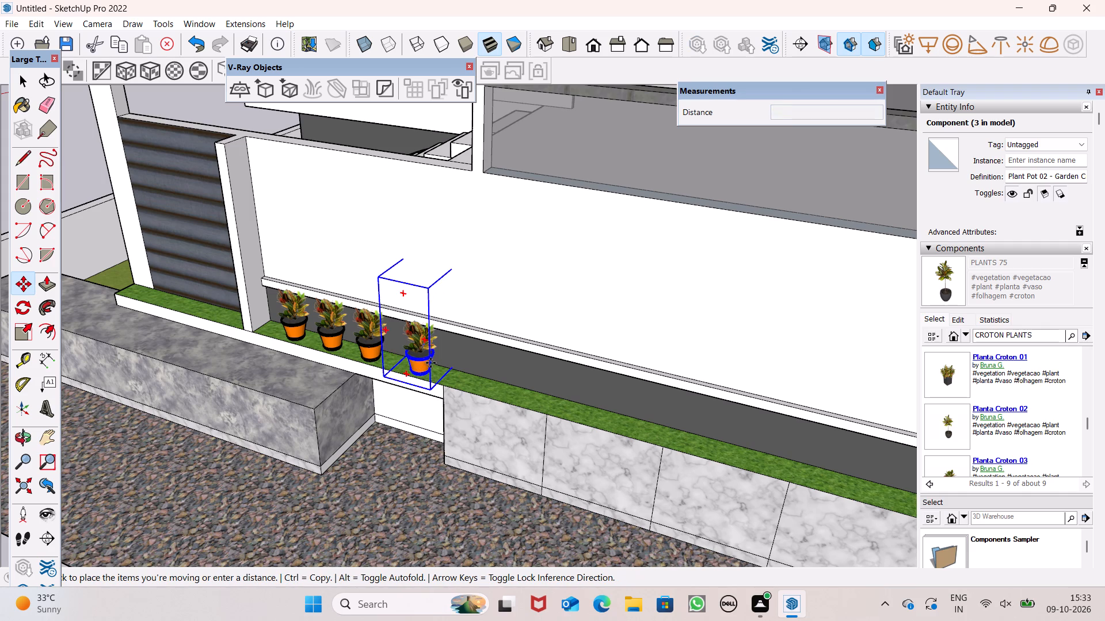
left_click_drag(430, 363, 456, 373)
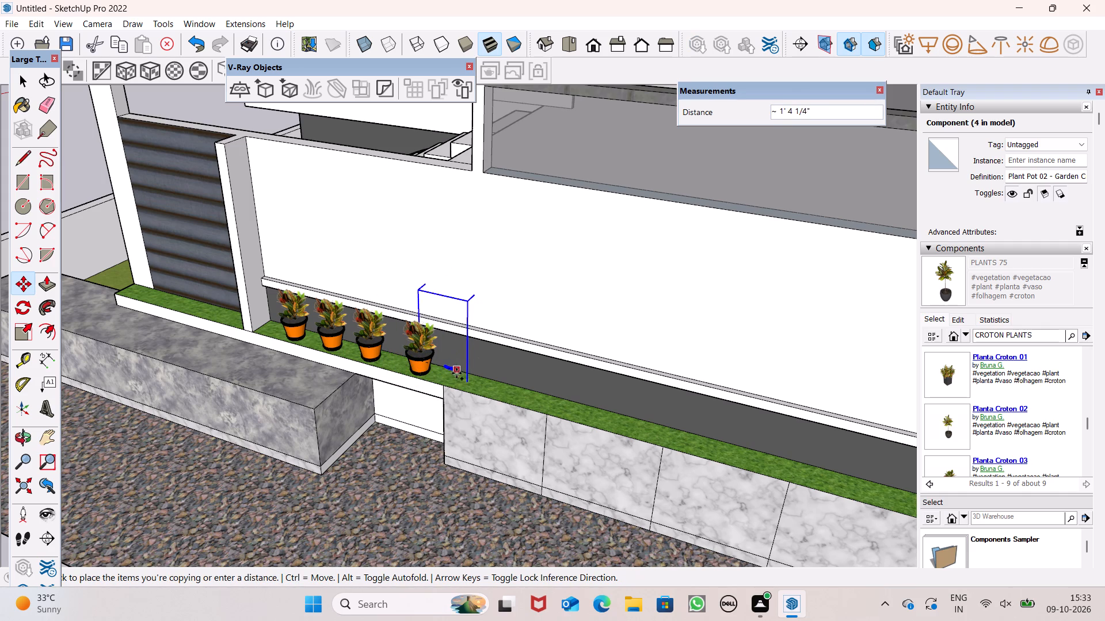
left_click_drag(456, 373, 462, 379)
left_click(462, 379)
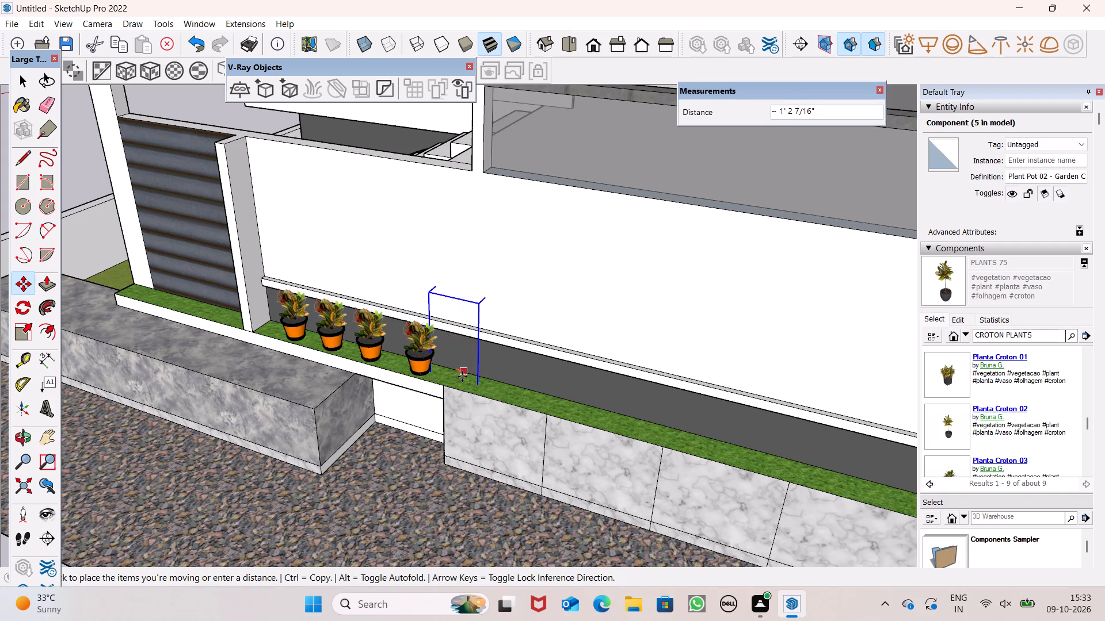
Add two more croton pot copies to the end of the grass-strip row, spaced about 1' 5" and 1' 2" apart.
left_click_drag(460, 377, 500, 389)
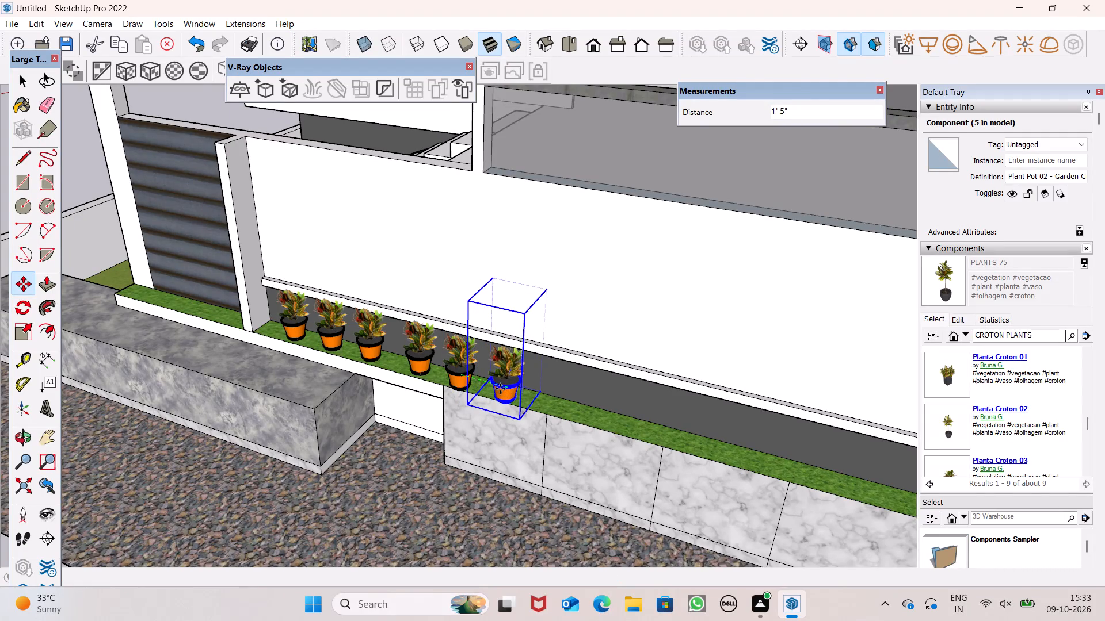
left_click_drag(501, 386, 544, 402)
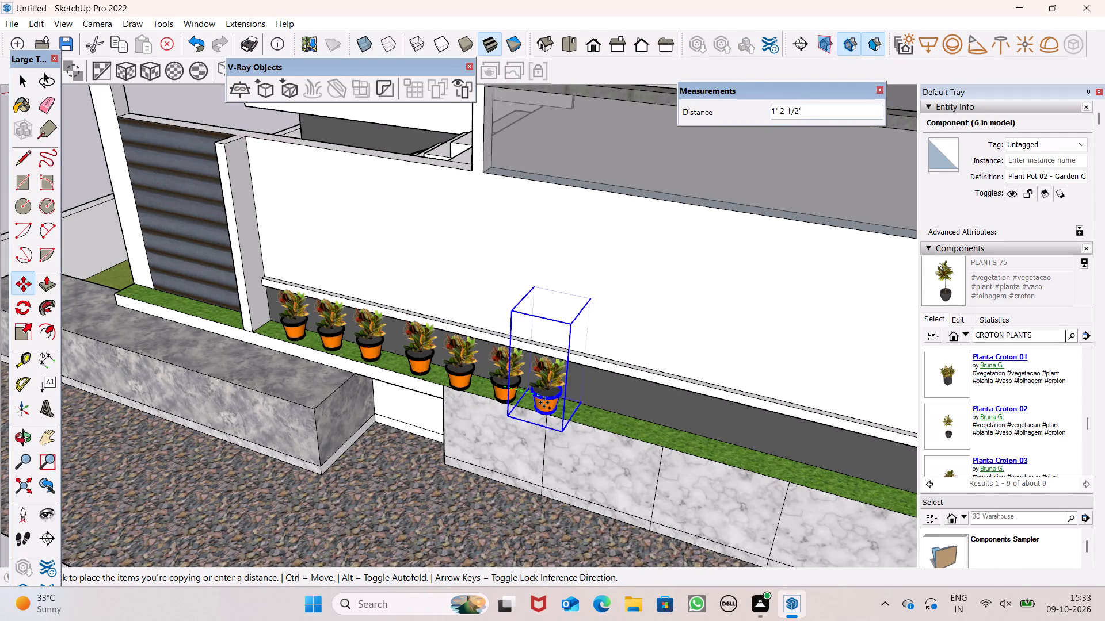
left_click_drag(544, 402, 543, 402)
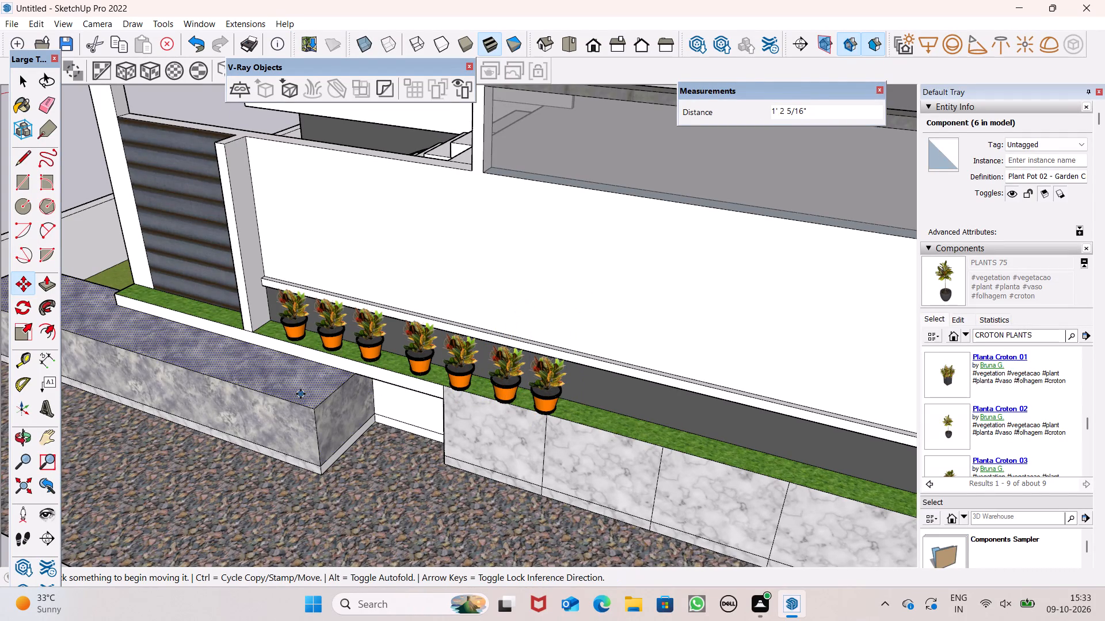
key("space")
Copy the croton pot nearest the white post across to the crushed-rock area beside the tall plant in the black pot.
scroll(306, 400, "down", 1)
scroll(376, 326, "down", 9)
scroll(405, 370, "down", 5)
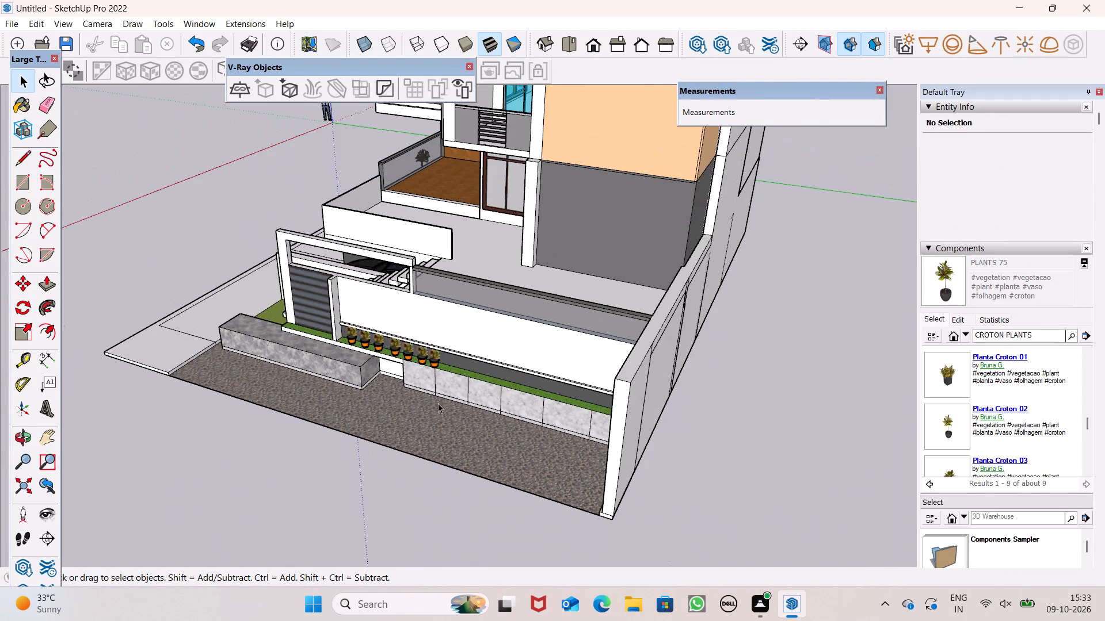
scroll(502, 400, "down", 8)
scroll(504, 461, "up", 1)
middle_click_drag(505, 463, 811, 405)
scroll(371, 387, "up", 4)
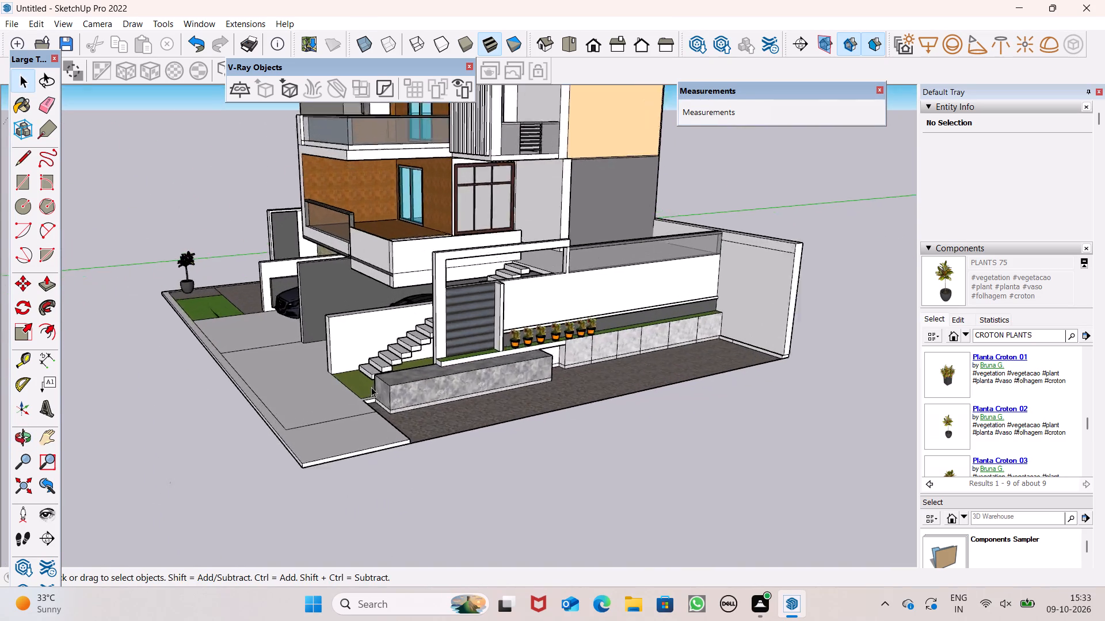
scroll(371, 387, "up", 3)
left_click(580, 315)
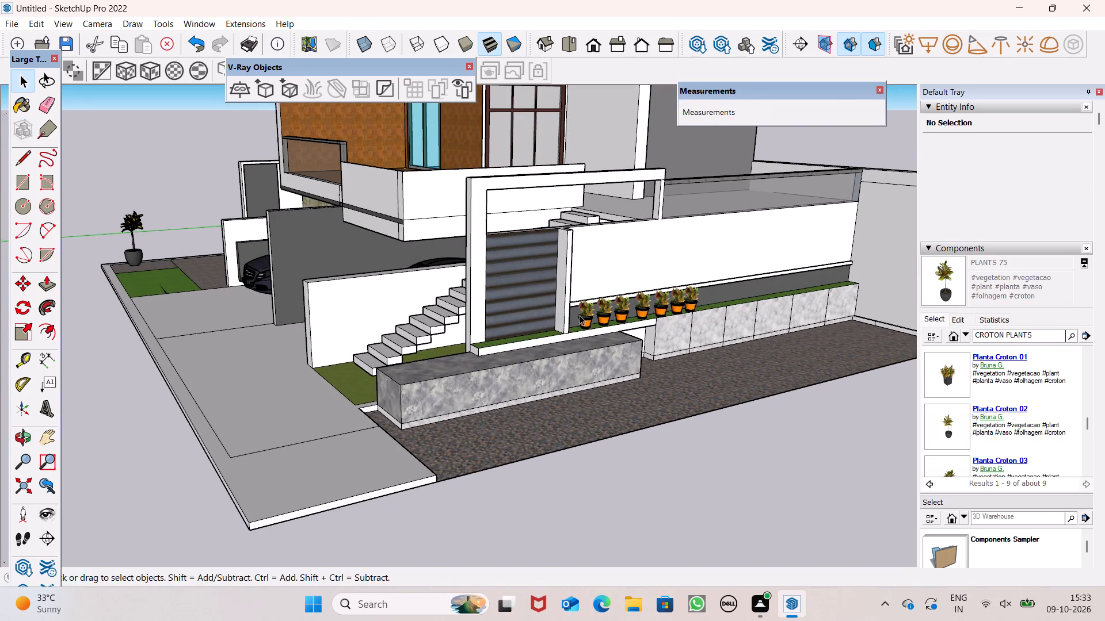
type(",M")
key("Return")
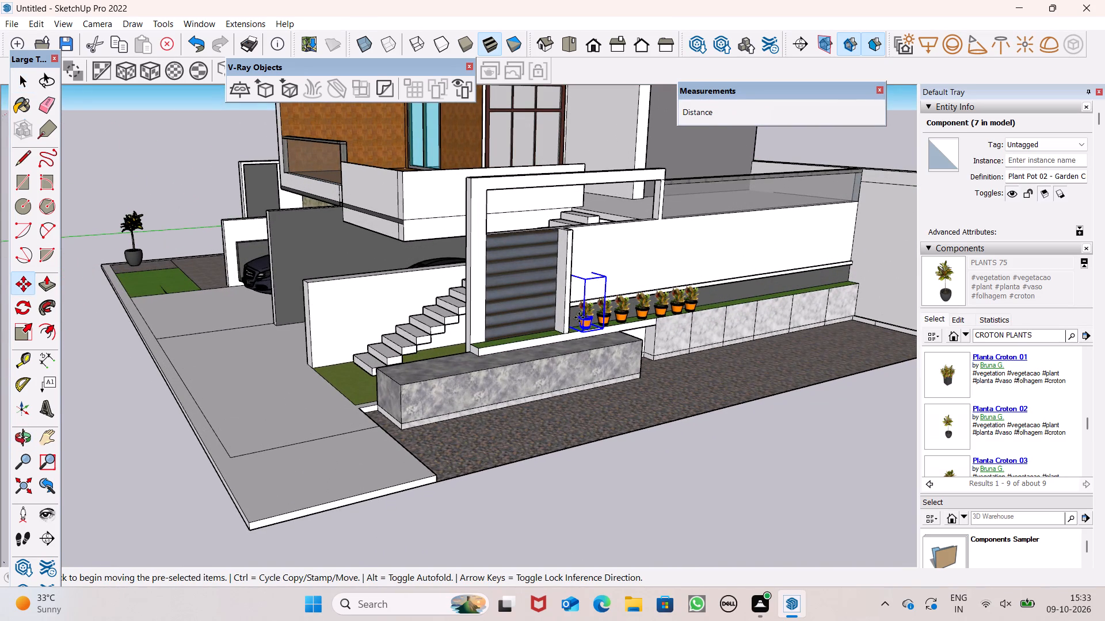
key("space")
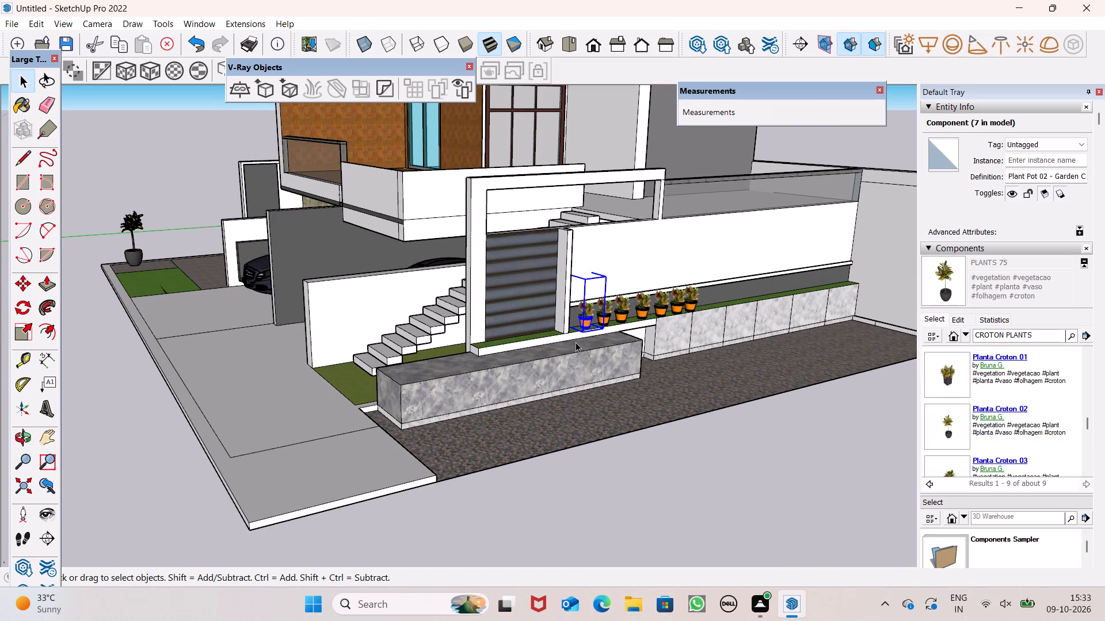
key("m")
key("Return")
left_click_drag(581, 329, 155, 247)
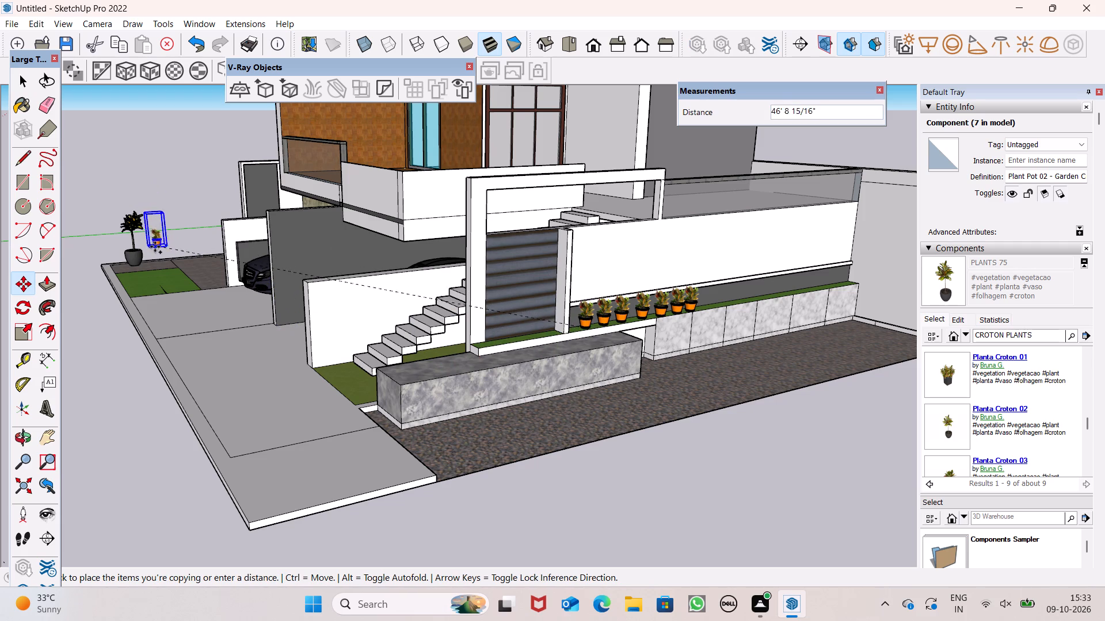
left_click_drag(155, 247, 157, 256)
Move the copied croton pot off the boundary kerb onto the crushed rock, farther from the tall plant toward the stone wall.
scroll(154, 248, "up", 9)
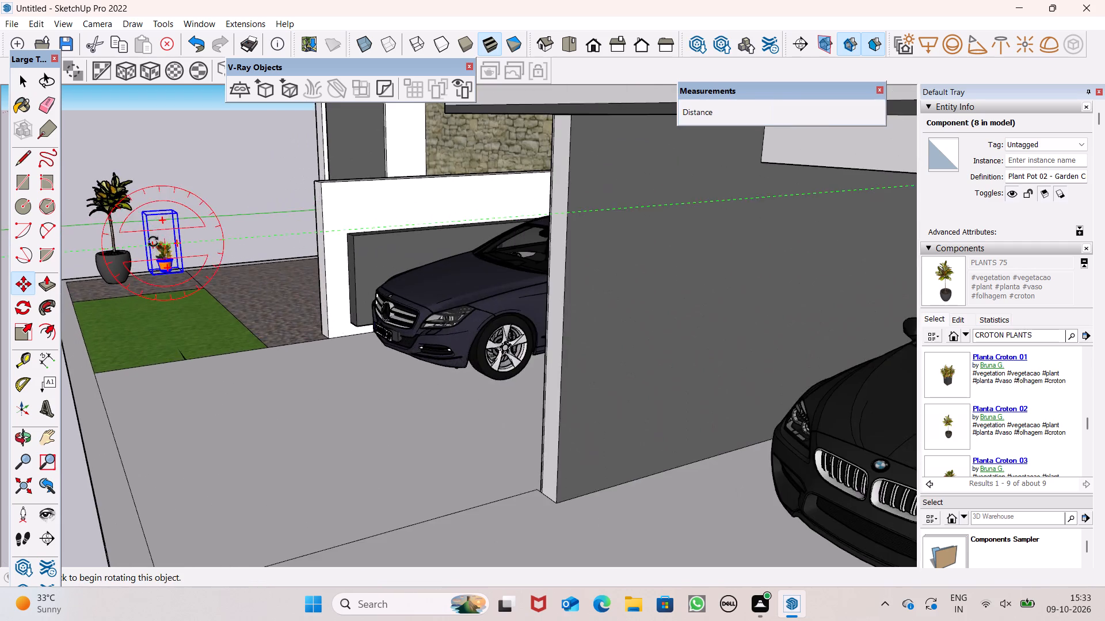
scroll(153, 241, "up", 9)
scroll(247, 315, "down", 6)
scroll(292, 359, "down", 3)
middle_click_drag(289, 361, 290, 379)
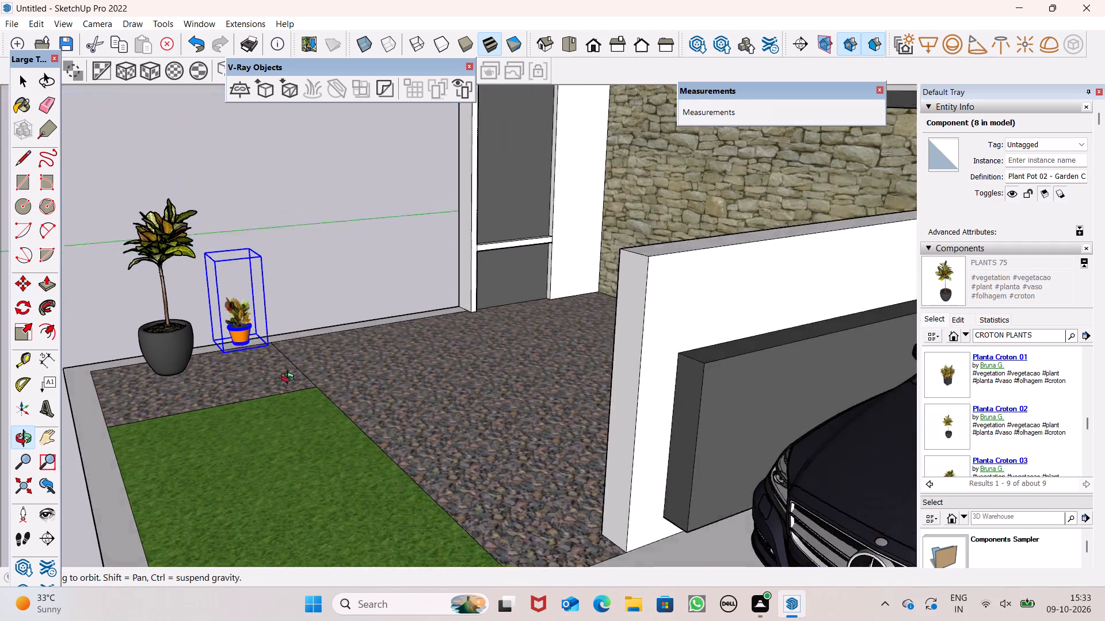
middle_click_drag(290, 379, 266, 452)
scroll(241, 386, "up", 5)
scroll(227, 369, "down", 1)
scroll(230, 362, "up", 1)
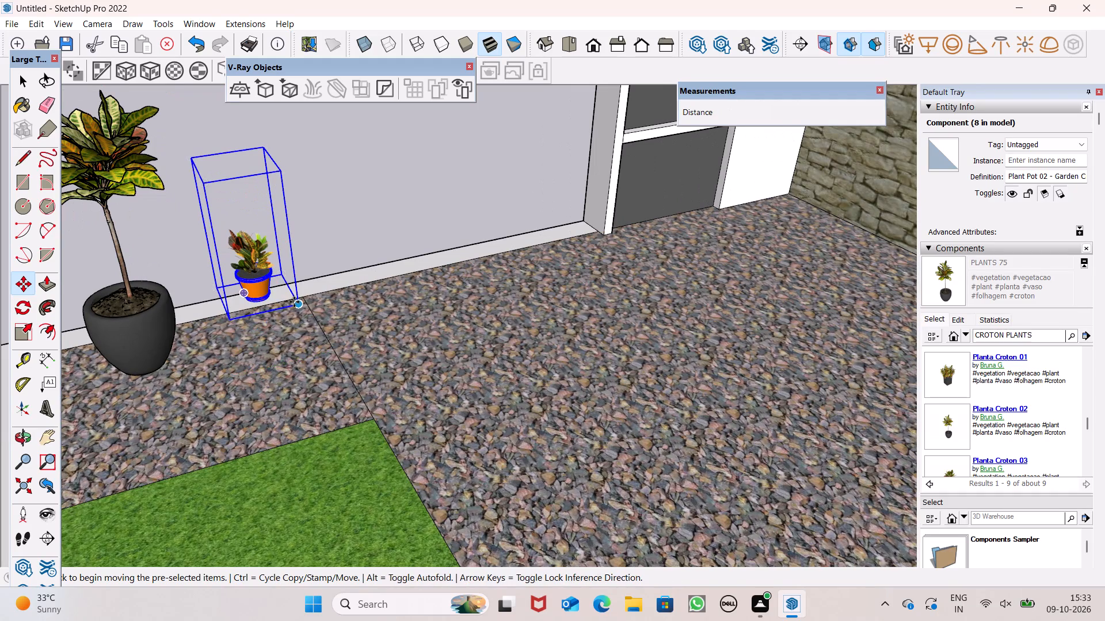
left_click_drag(297, 306, 310, 355)
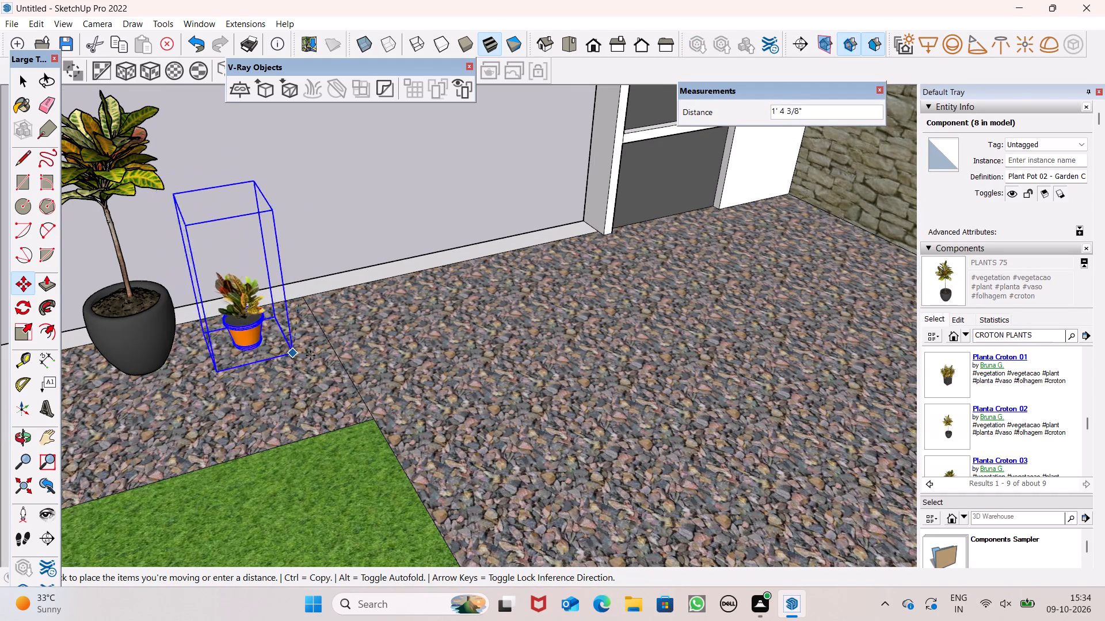
left_click_drag(310, 355, 399, 318)
left_click(399, 318)
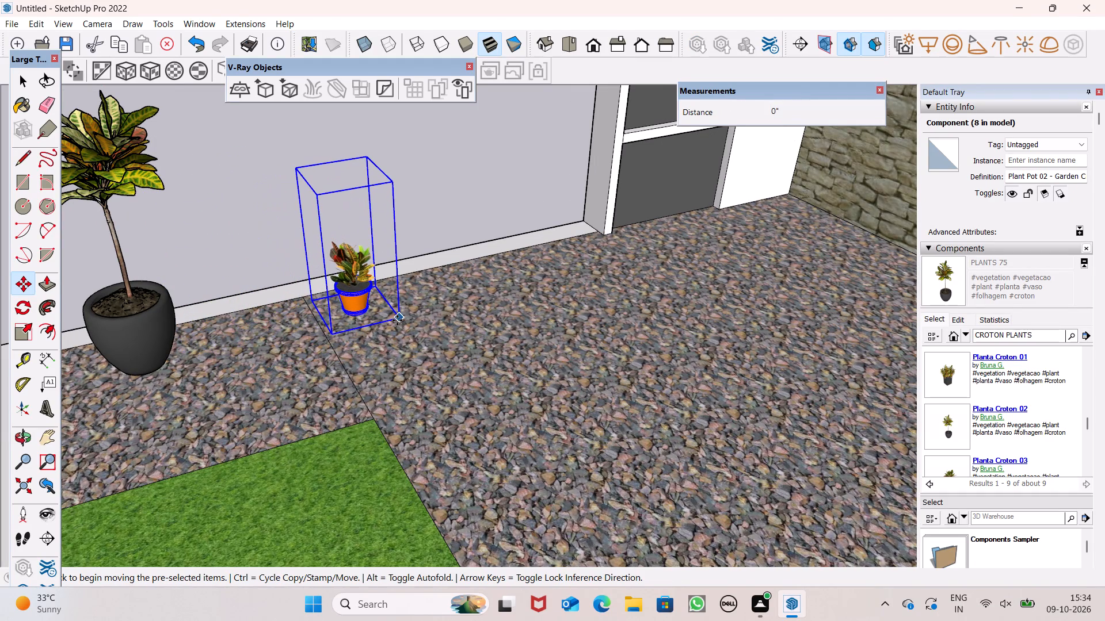
Copy the small croton pot four times along the kerb on the crushed rock toward the doorway, about 1' 5" apart.
key("m")
key("Return")
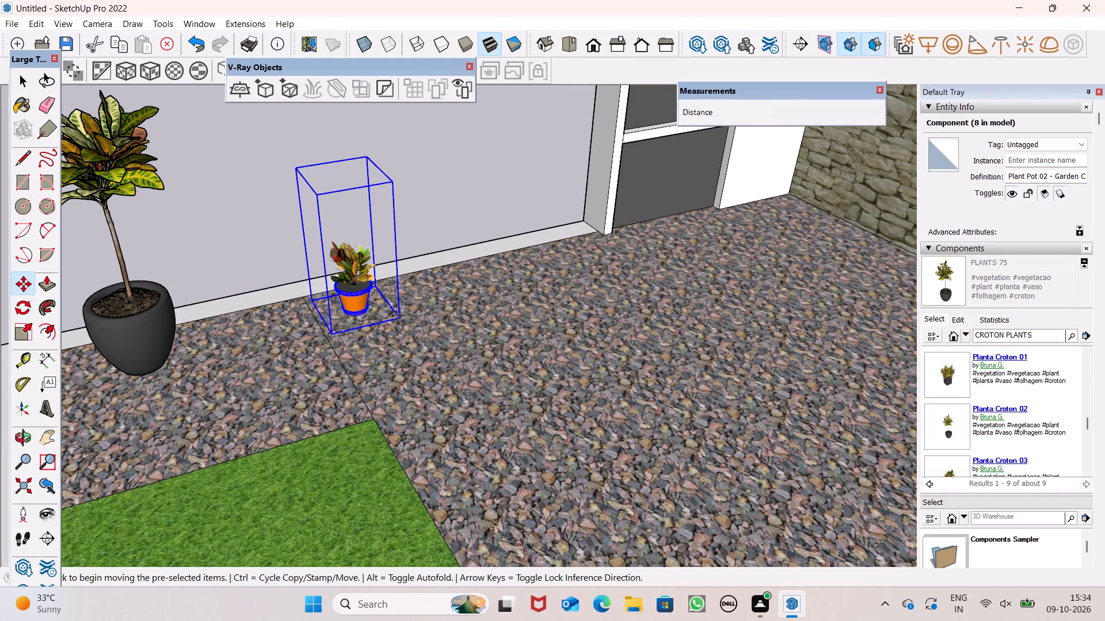
left_click_drag(395, 315, 458, 304)
left_click_drag(458, 303, 508, 285, "ctrl")
left_click_drag(510, 291, 538, 277)
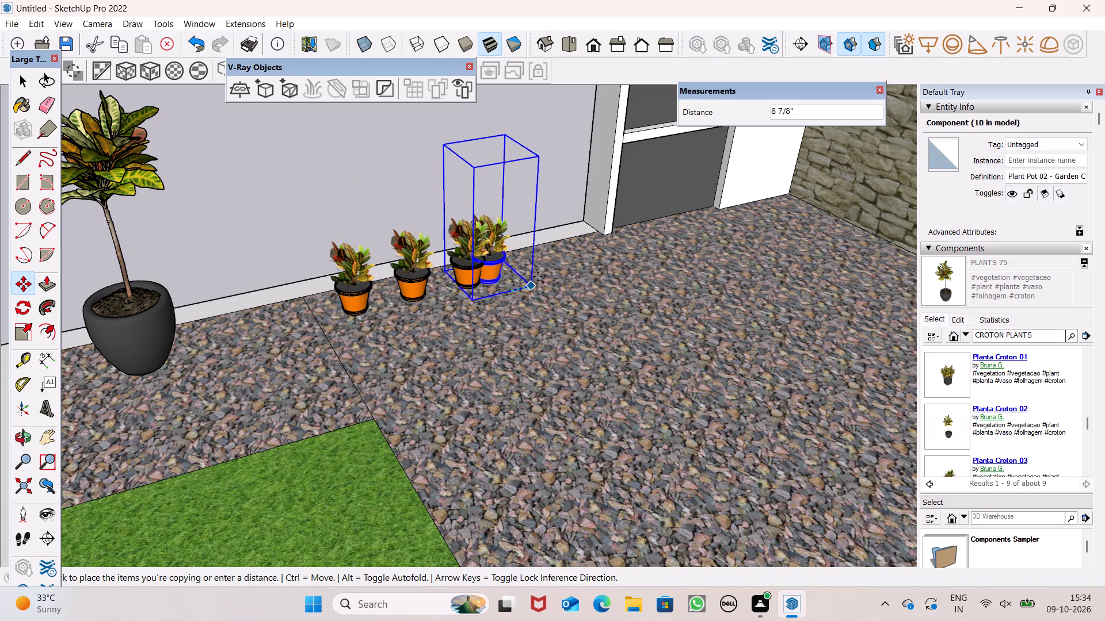
left_click_drag(538, 277, 566, 278)
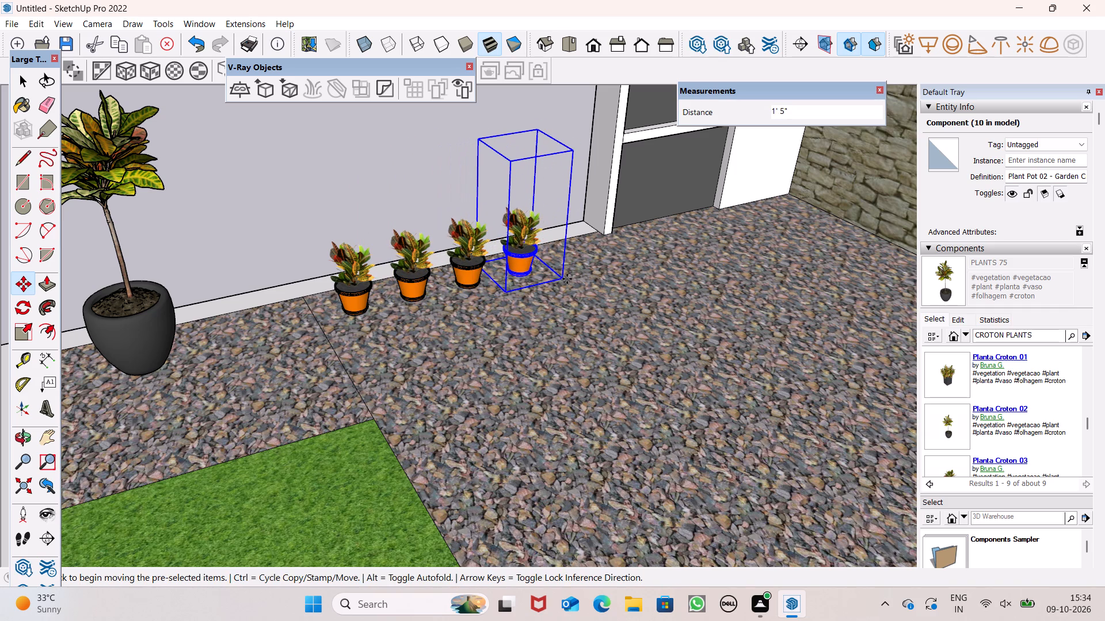
left_click_drag(567, 279, 615, 264)
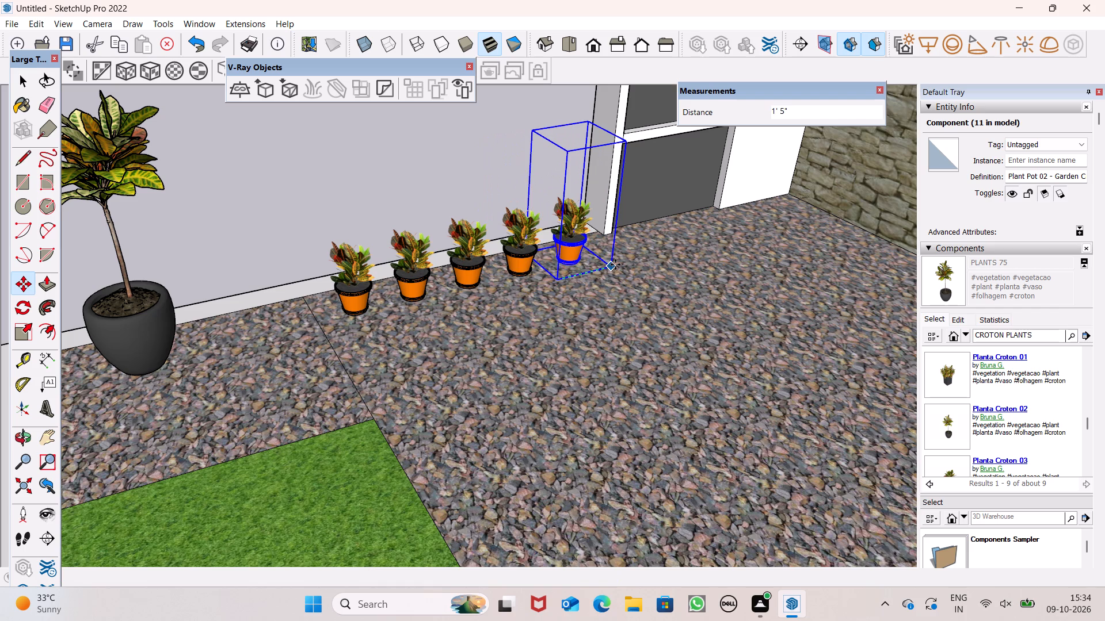
left_click(615, 264)
left_click(619, 264)
key("space")
left_click(376, 176)
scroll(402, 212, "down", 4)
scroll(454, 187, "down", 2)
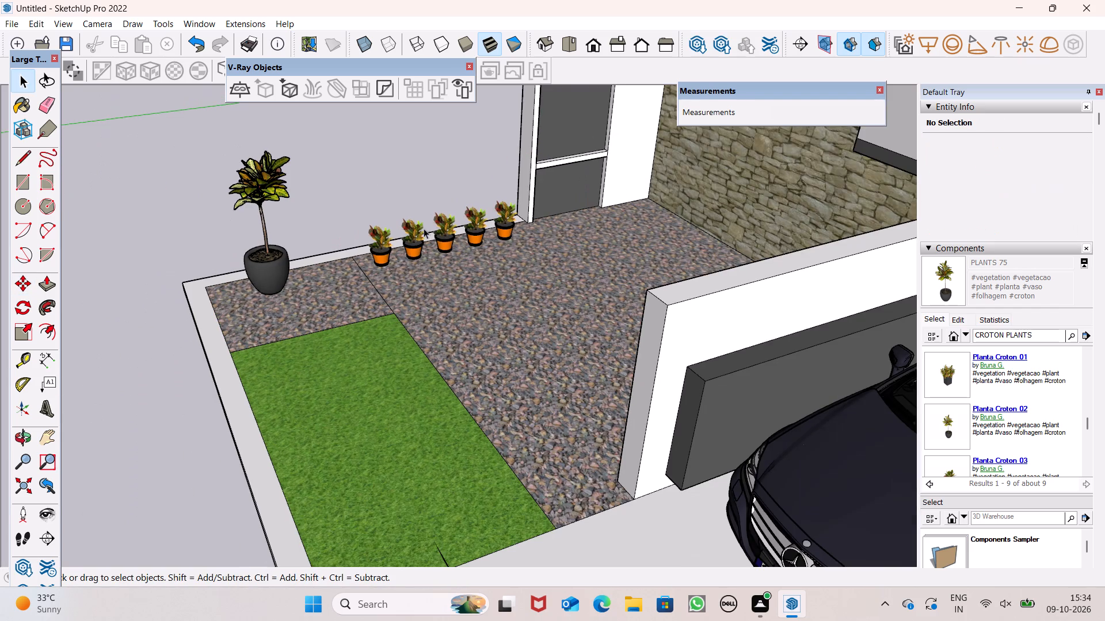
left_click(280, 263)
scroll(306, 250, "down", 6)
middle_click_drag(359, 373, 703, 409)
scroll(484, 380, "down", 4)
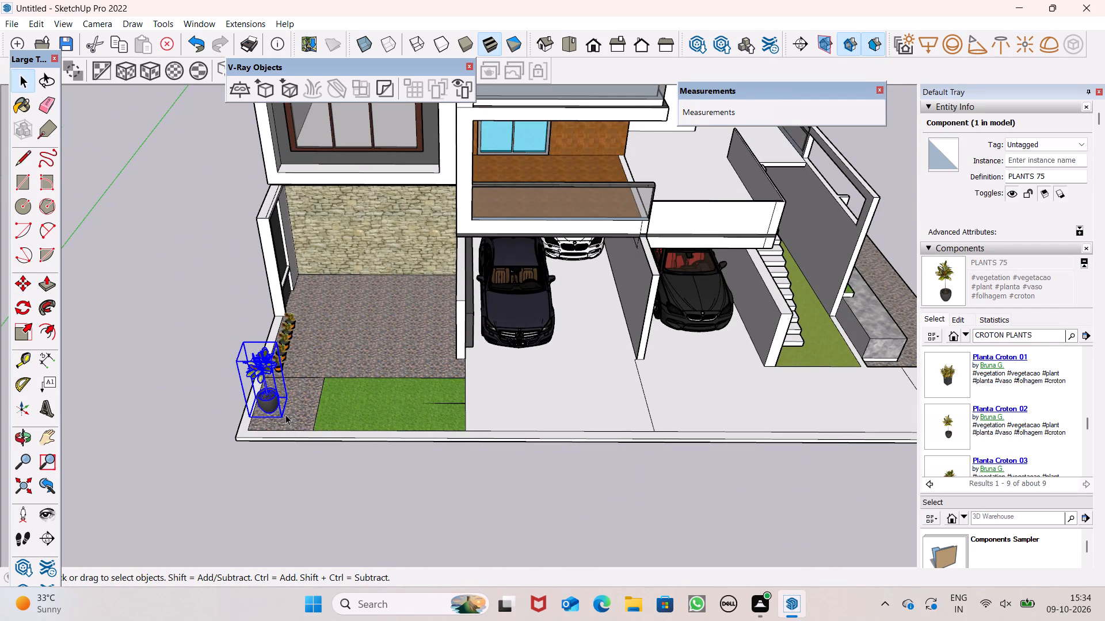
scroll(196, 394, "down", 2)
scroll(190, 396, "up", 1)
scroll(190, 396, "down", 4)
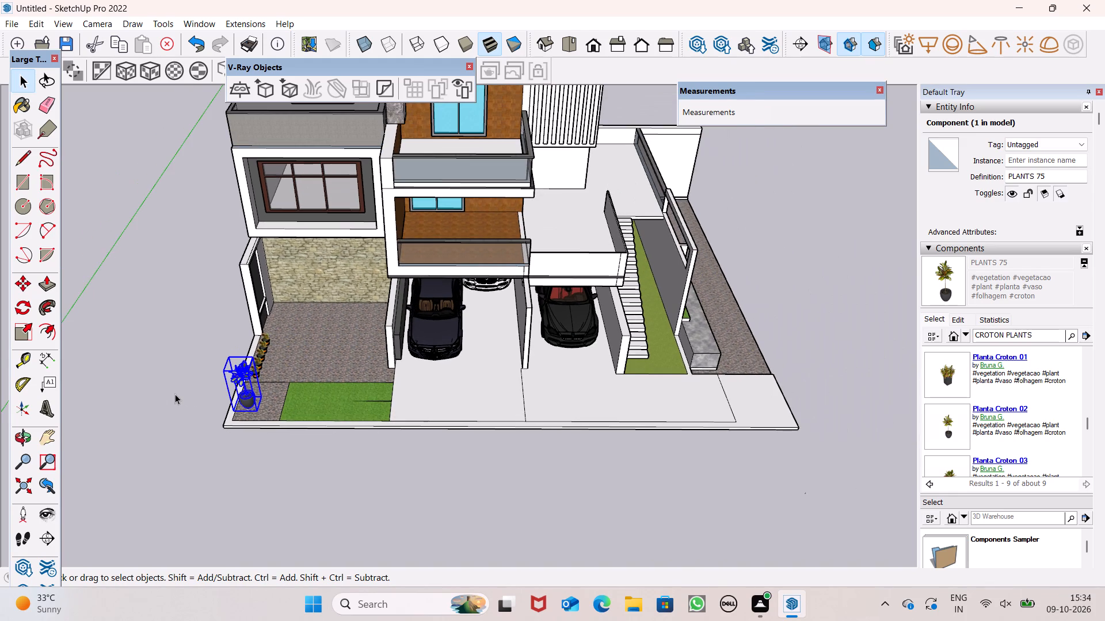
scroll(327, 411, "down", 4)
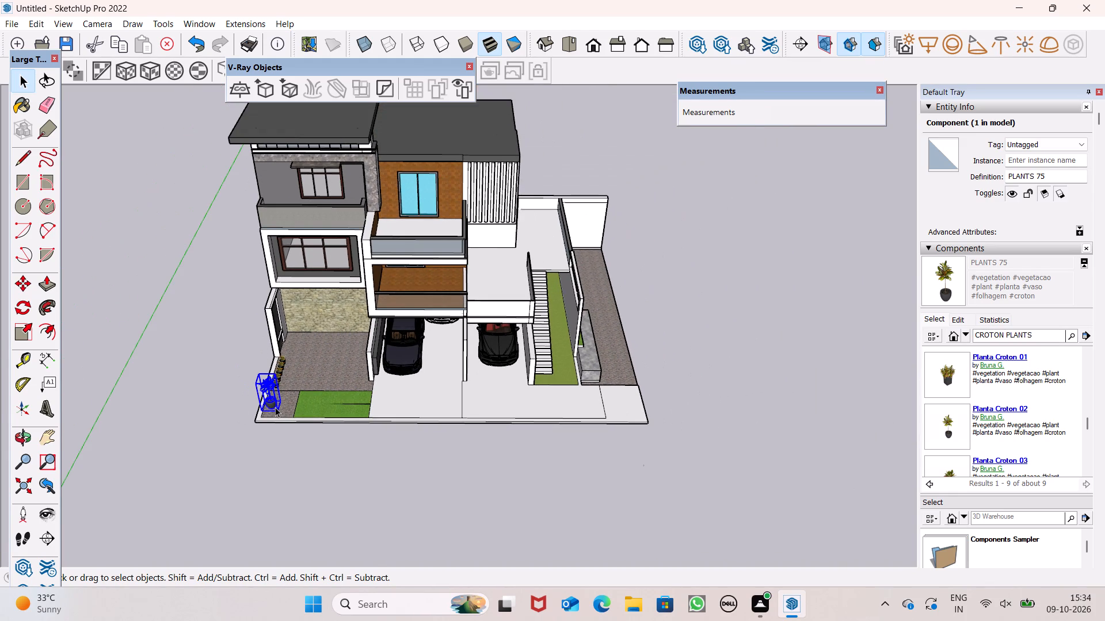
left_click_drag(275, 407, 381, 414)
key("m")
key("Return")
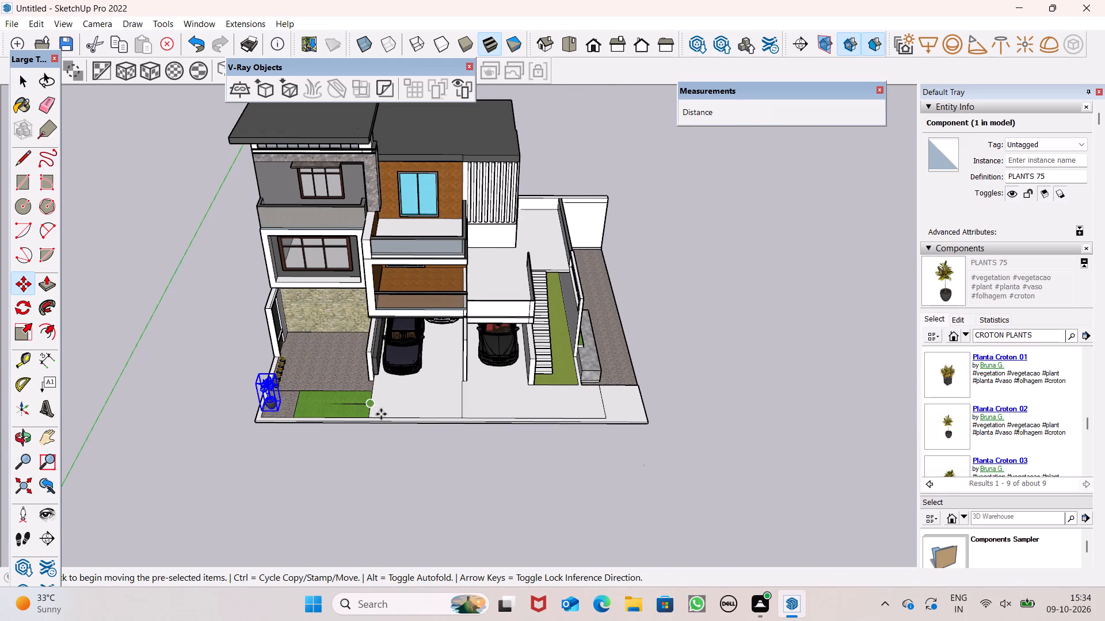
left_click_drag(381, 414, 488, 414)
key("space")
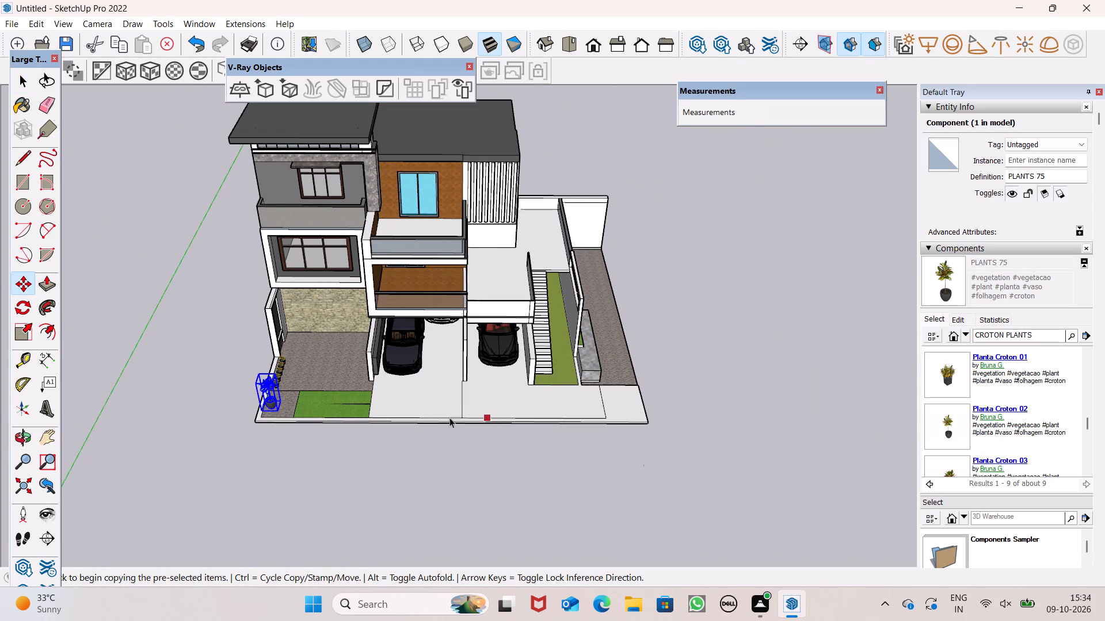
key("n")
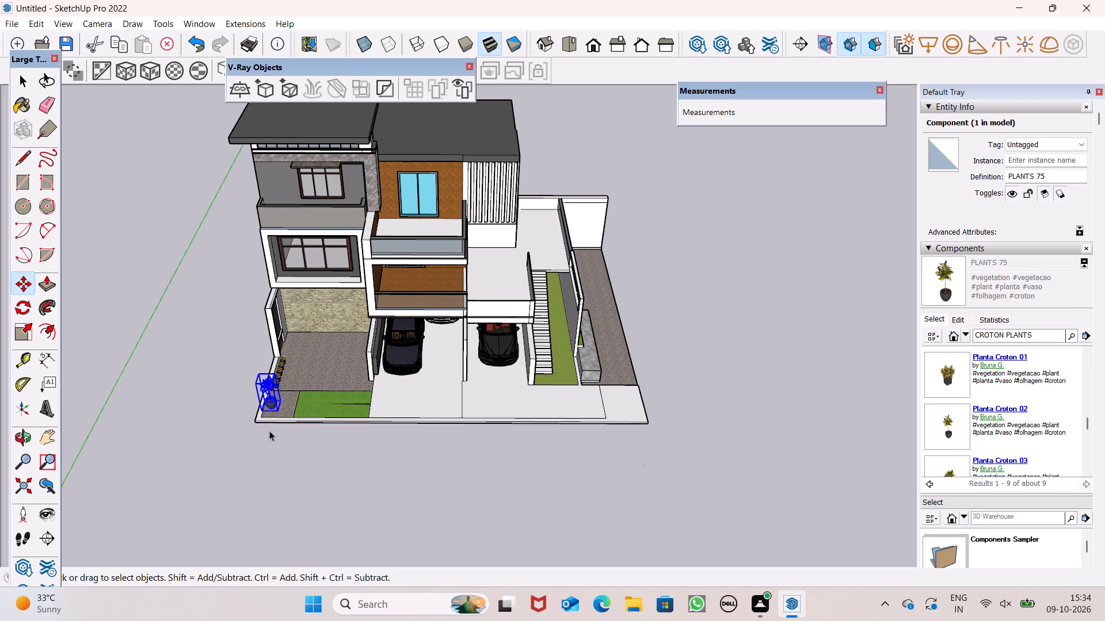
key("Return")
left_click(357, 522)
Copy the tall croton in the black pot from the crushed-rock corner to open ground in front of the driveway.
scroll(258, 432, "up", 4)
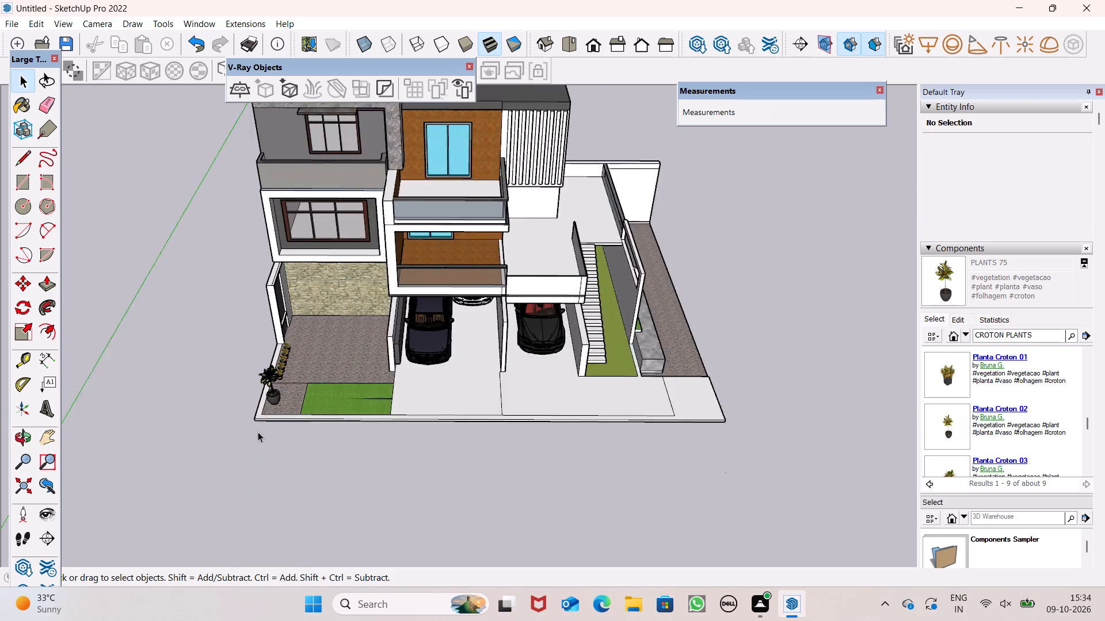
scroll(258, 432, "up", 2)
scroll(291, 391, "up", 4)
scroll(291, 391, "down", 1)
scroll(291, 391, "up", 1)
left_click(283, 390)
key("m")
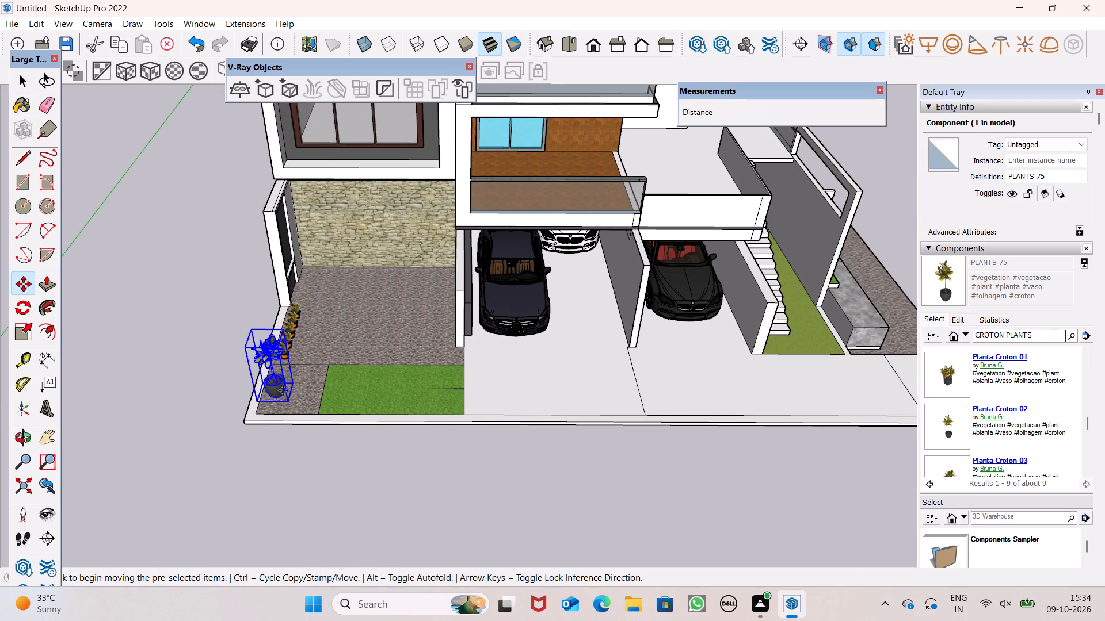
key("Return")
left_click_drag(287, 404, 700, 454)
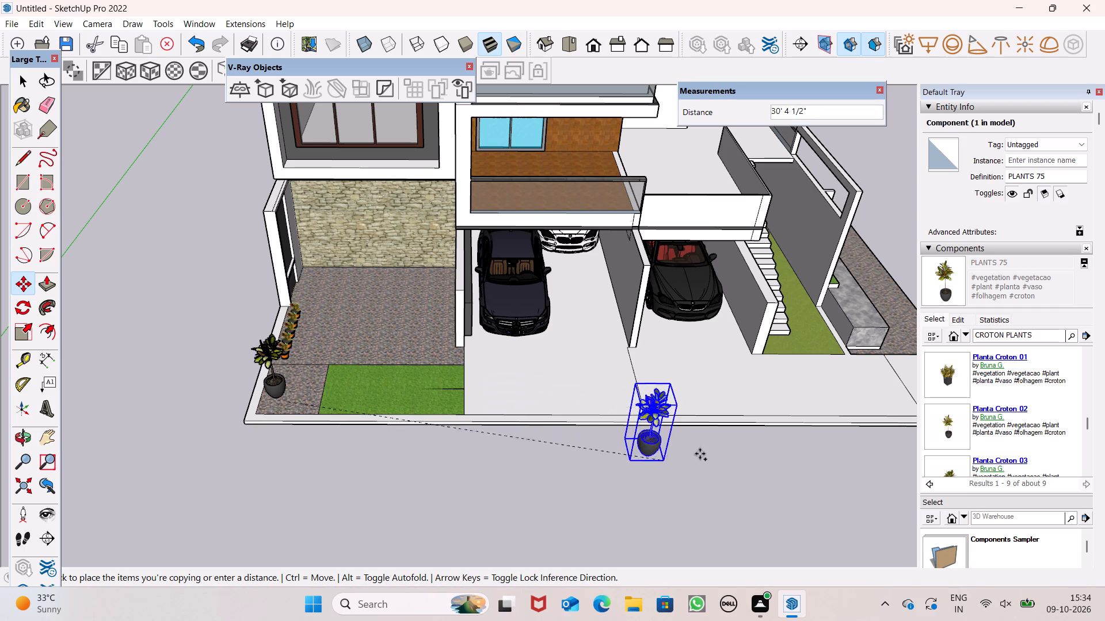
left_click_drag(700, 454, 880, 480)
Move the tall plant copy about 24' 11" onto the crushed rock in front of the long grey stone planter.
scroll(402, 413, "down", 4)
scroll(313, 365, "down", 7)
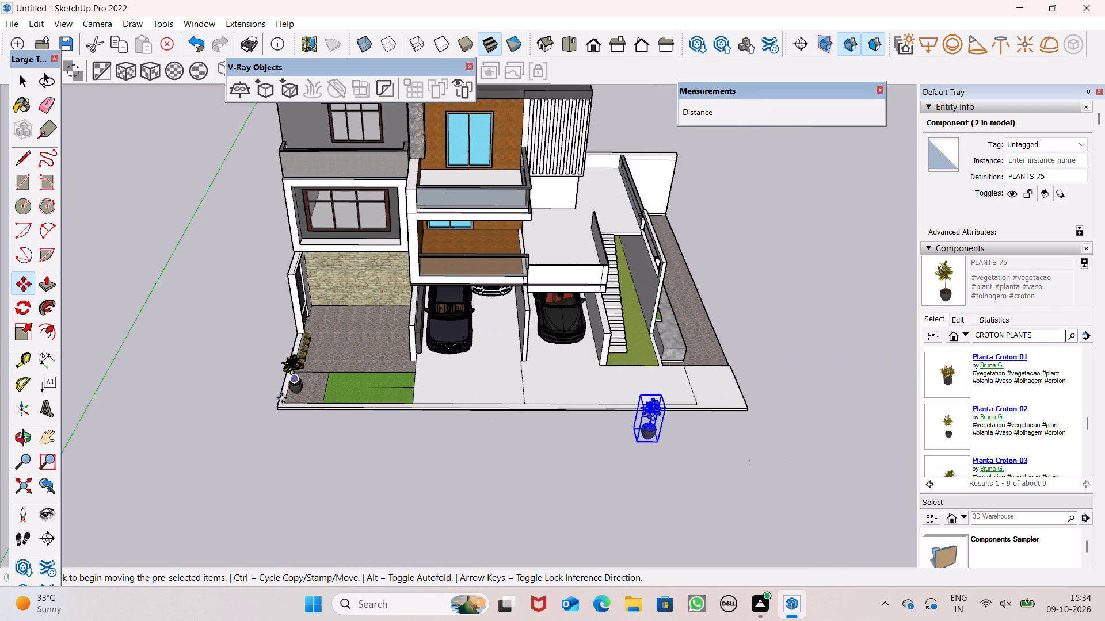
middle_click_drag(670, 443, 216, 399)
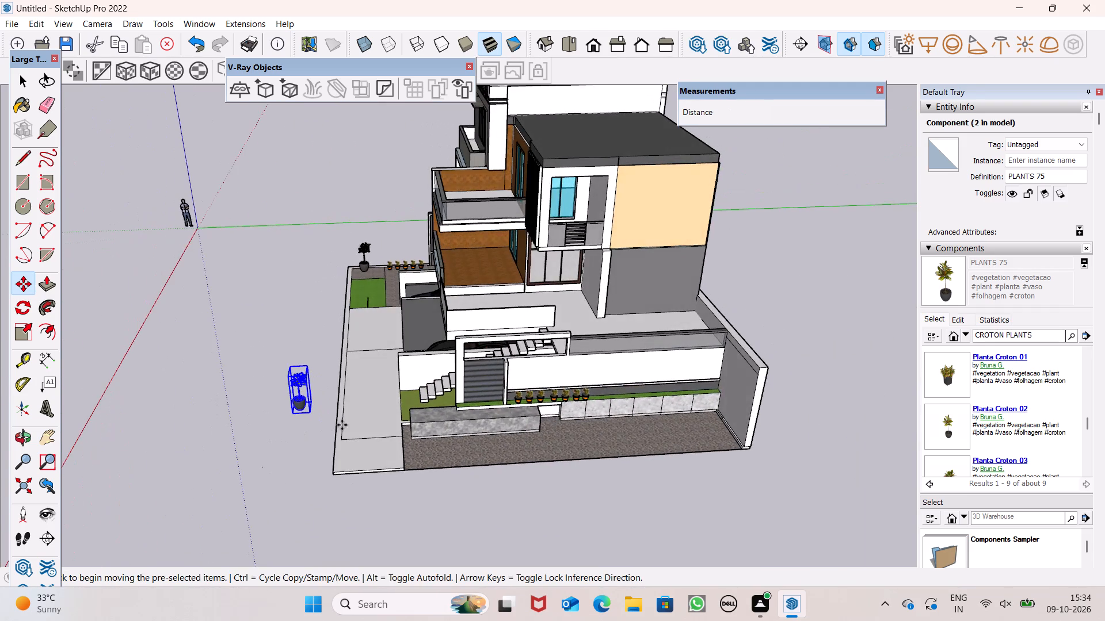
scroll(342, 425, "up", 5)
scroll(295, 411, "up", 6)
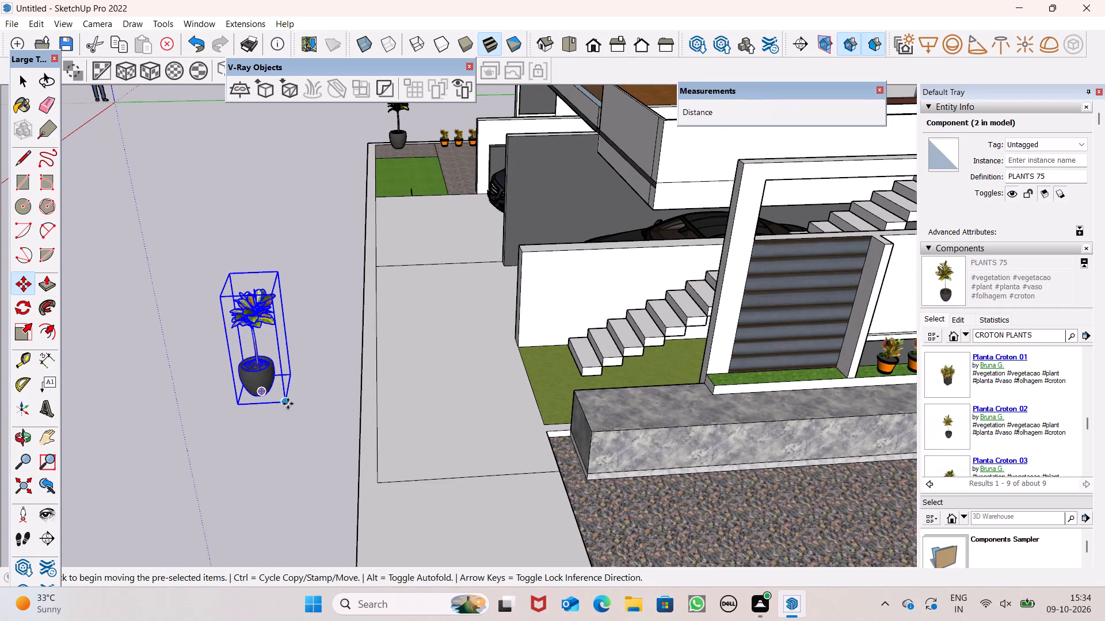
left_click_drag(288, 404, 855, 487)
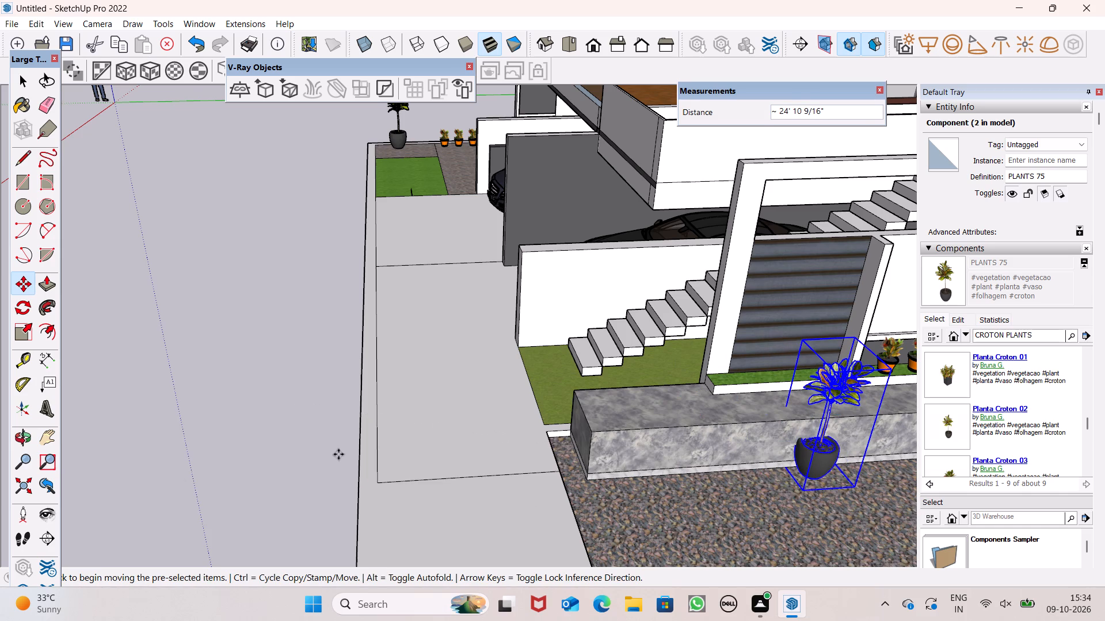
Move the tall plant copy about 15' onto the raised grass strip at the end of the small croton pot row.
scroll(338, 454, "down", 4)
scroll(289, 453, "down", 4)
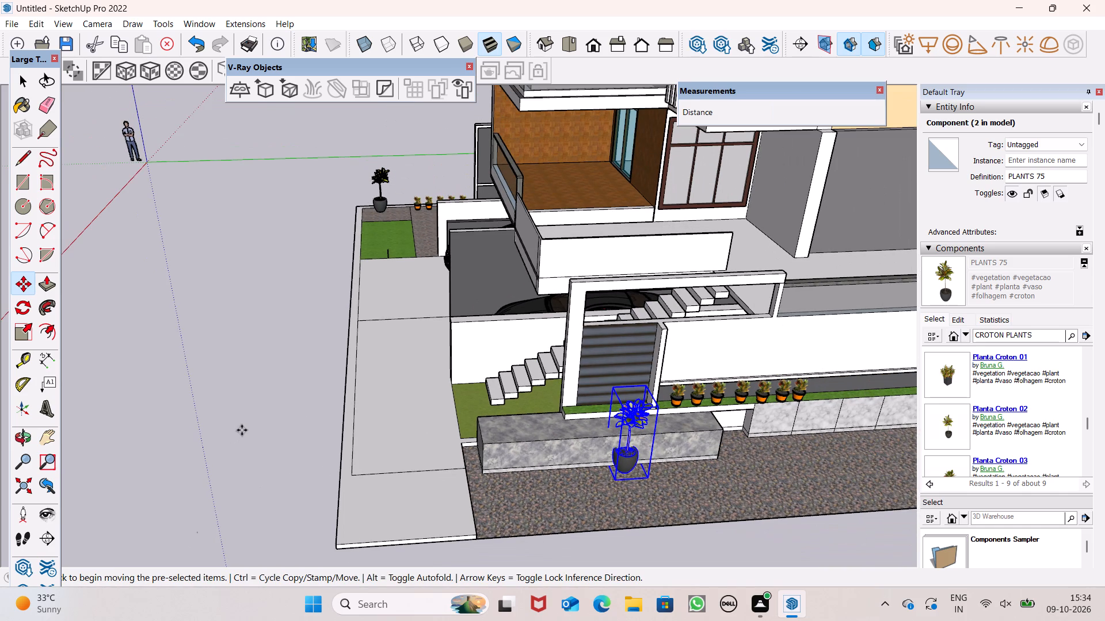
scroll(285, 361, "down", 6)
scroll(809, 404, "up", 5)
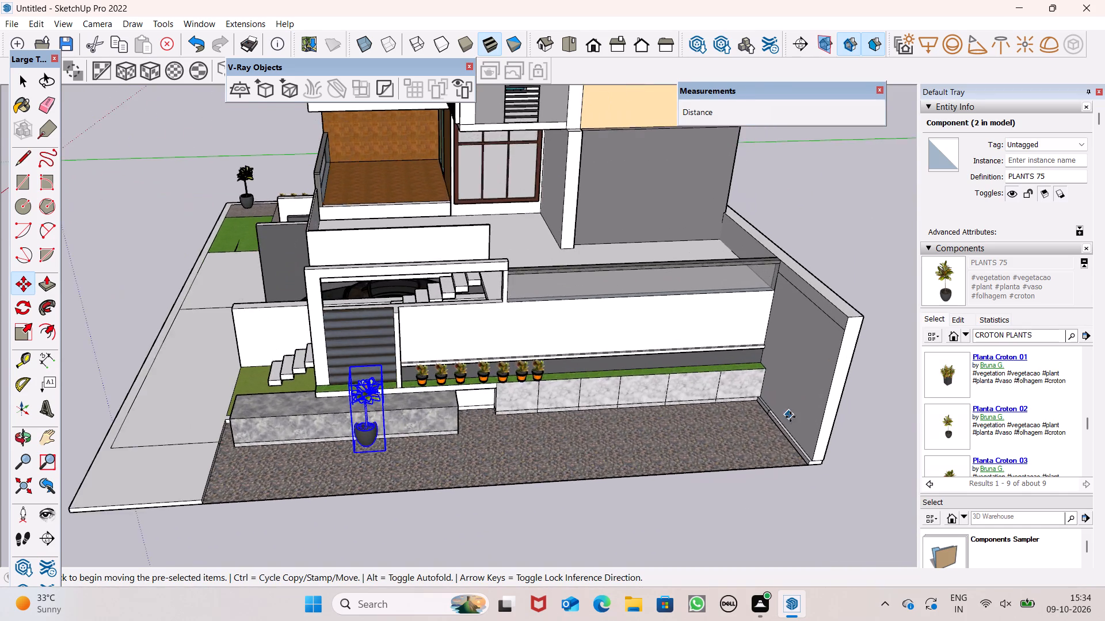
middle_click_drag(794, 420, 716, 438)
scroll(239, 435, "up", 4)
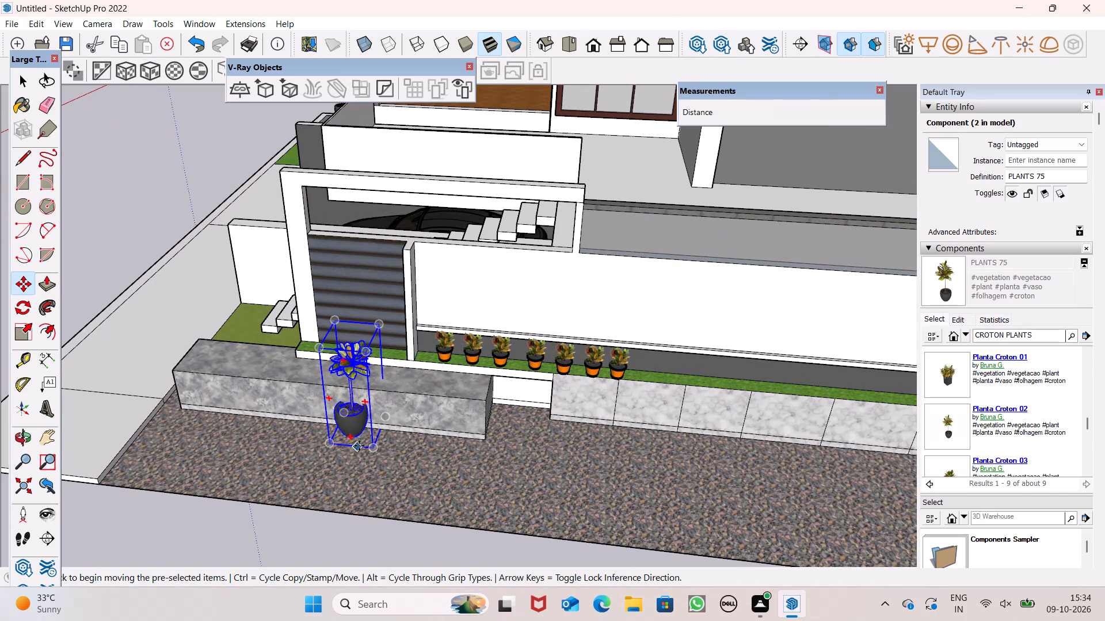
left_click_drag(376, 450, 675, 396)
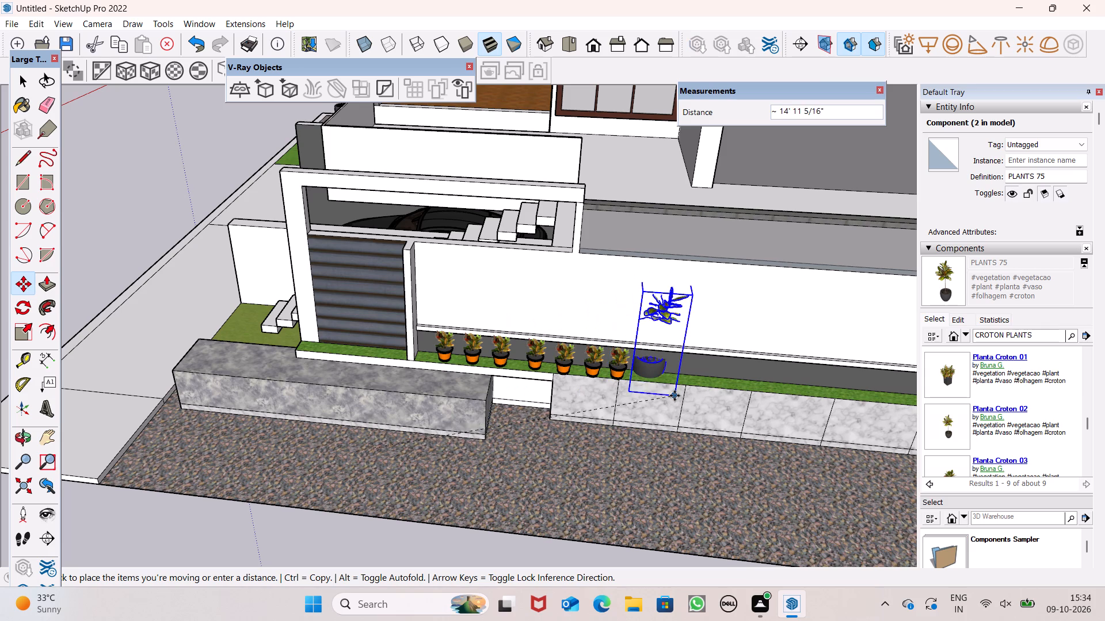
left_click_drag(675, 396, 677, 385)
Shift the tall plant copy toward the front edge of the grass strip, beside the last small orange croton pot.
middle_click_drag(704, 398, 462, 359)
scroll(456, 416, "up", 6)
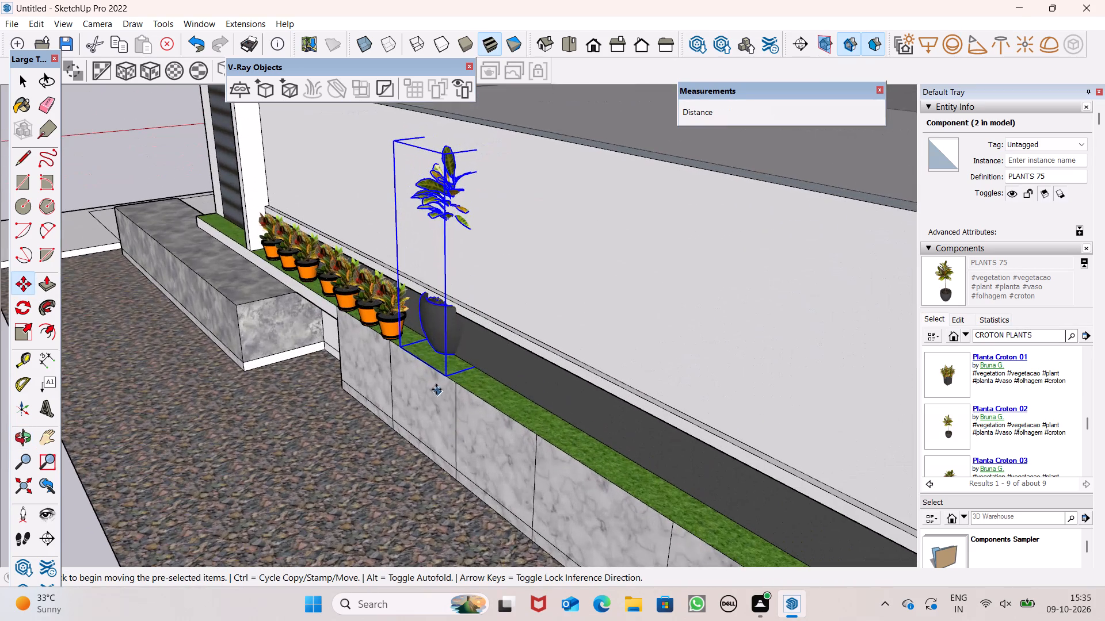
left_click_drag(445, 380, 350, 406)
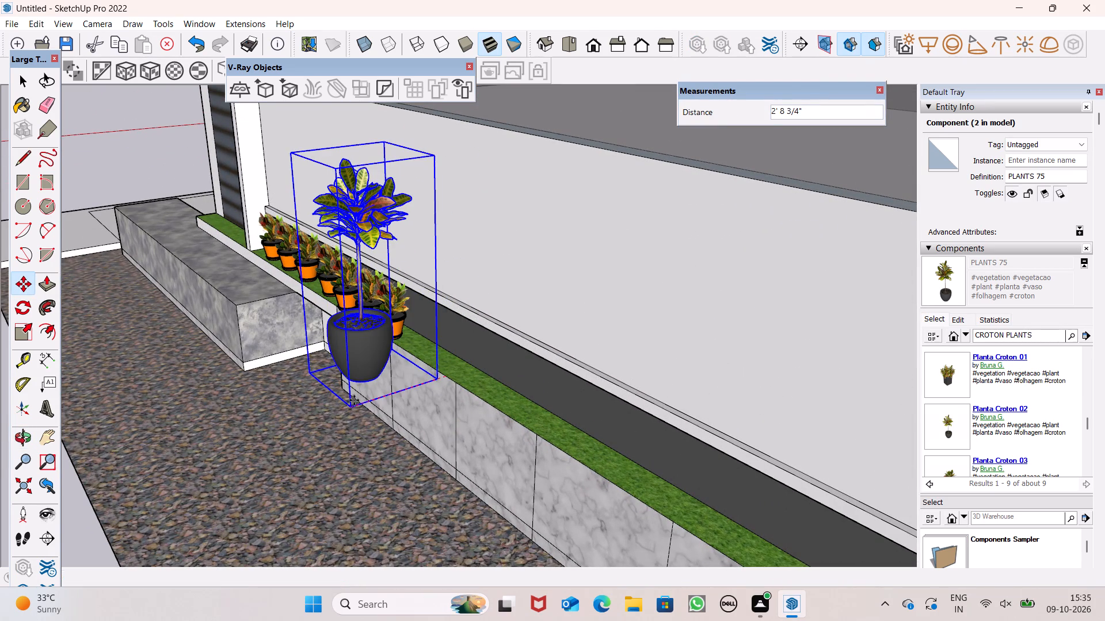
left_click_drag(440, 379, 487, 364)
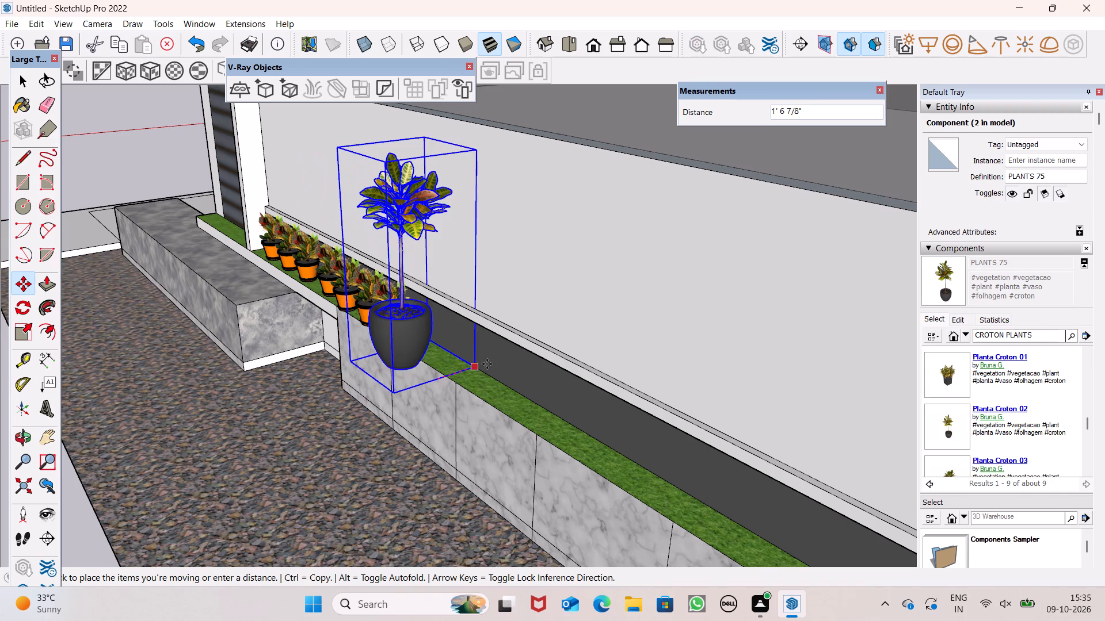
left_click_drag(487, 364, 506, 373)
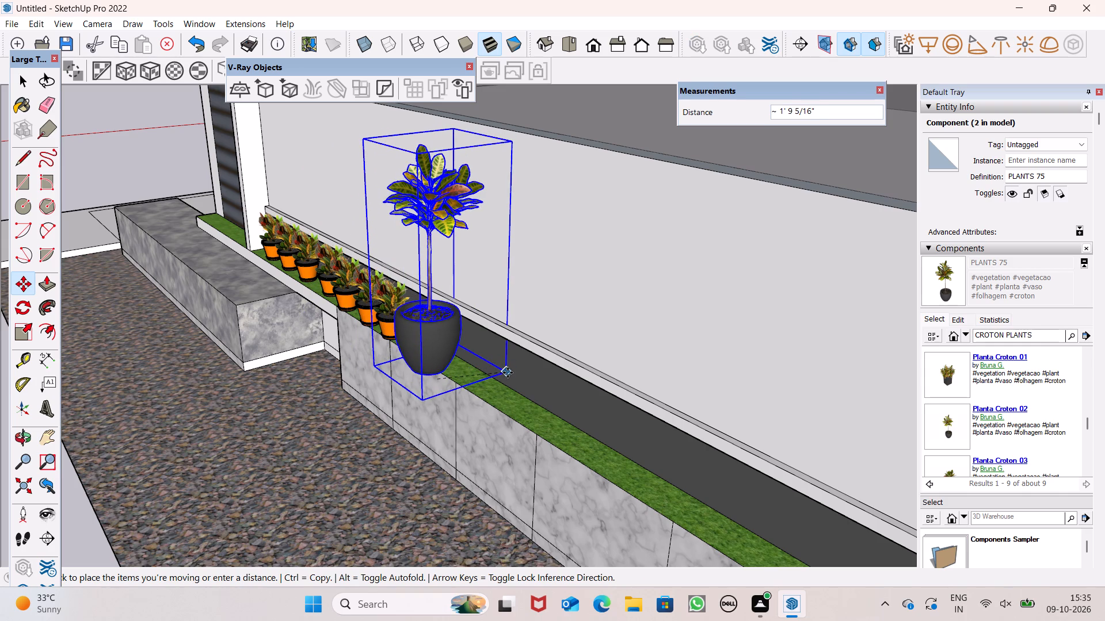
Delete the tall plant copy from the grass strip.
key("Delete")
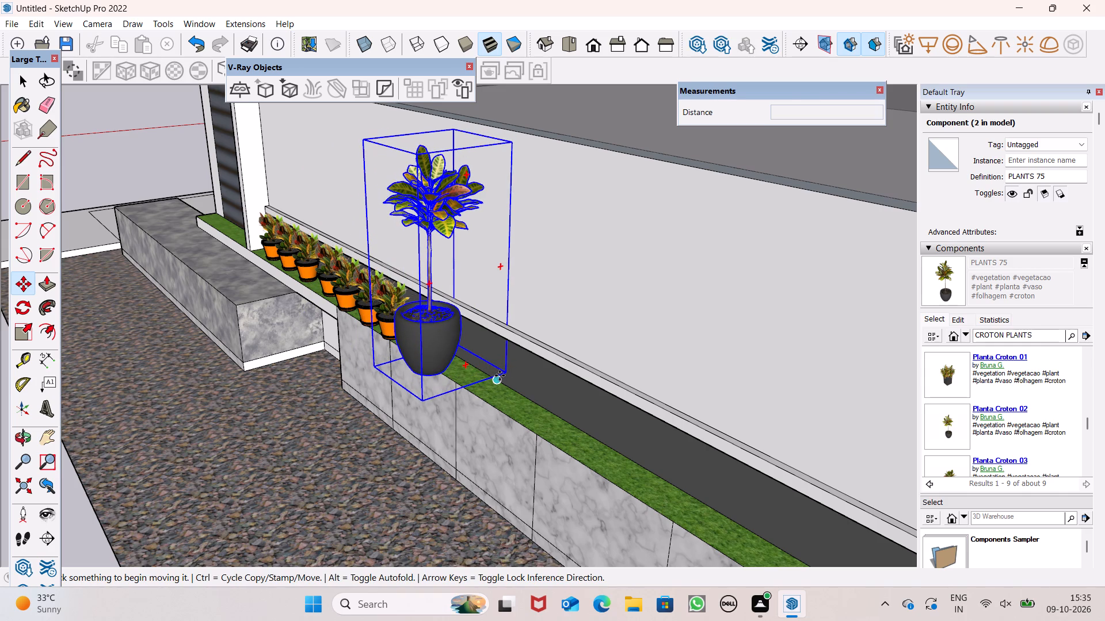
Import the Planta Croton 03 model from the CROTON PLANTS search results.
scroll(497, 391, "down", 16)
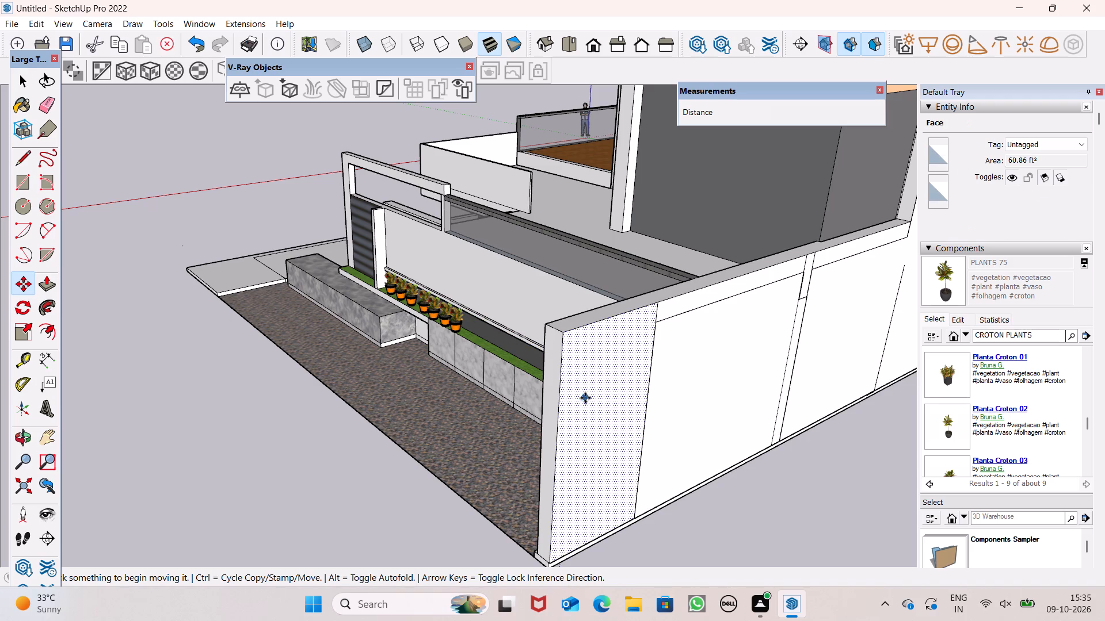
scroll(598, 408, "down", 2)
middle_click_drag(618, 479, 764, 570)
scroll(664, 484, "down", 5)
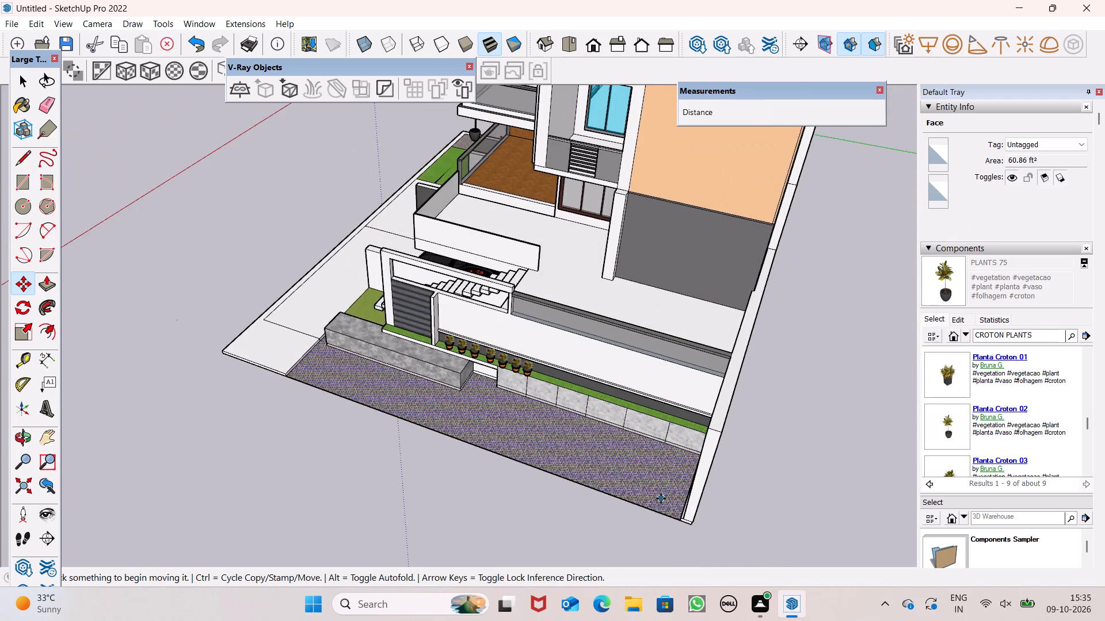
middle_click_drag(661, 502, 928, 493)
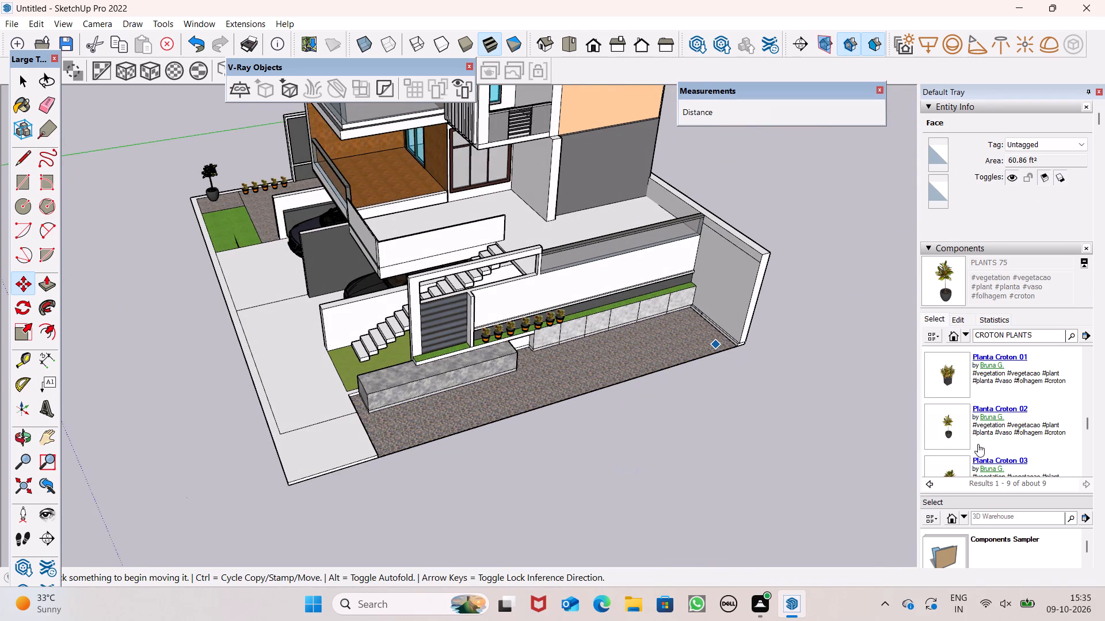
scroll(984, 441, "down", 3)
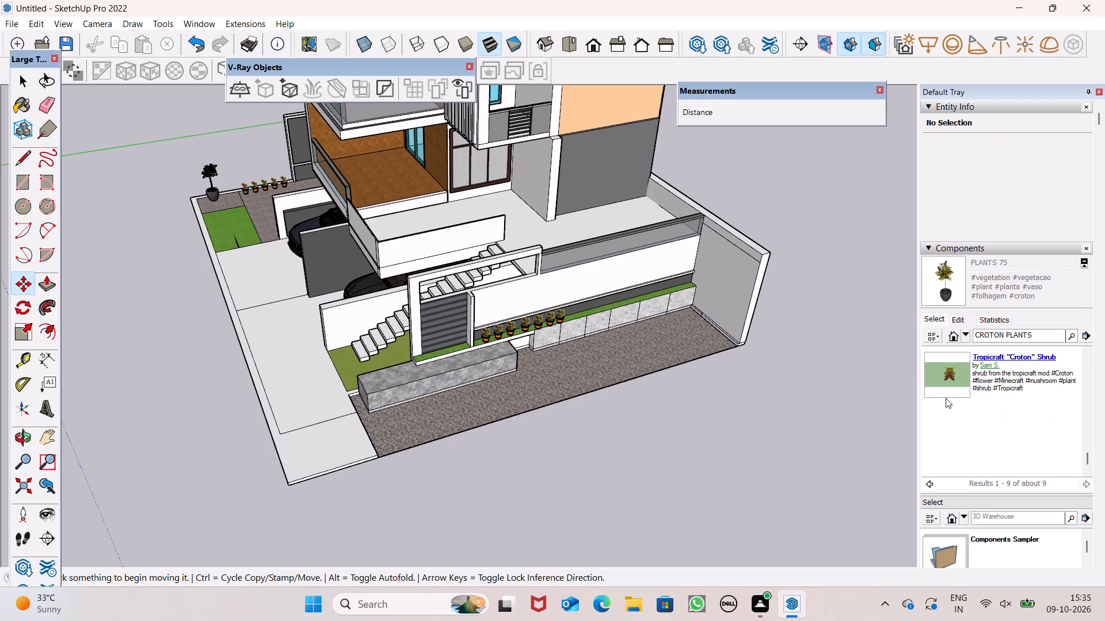
scroll(945, 397, "up", 1)
left_click(946, 374)
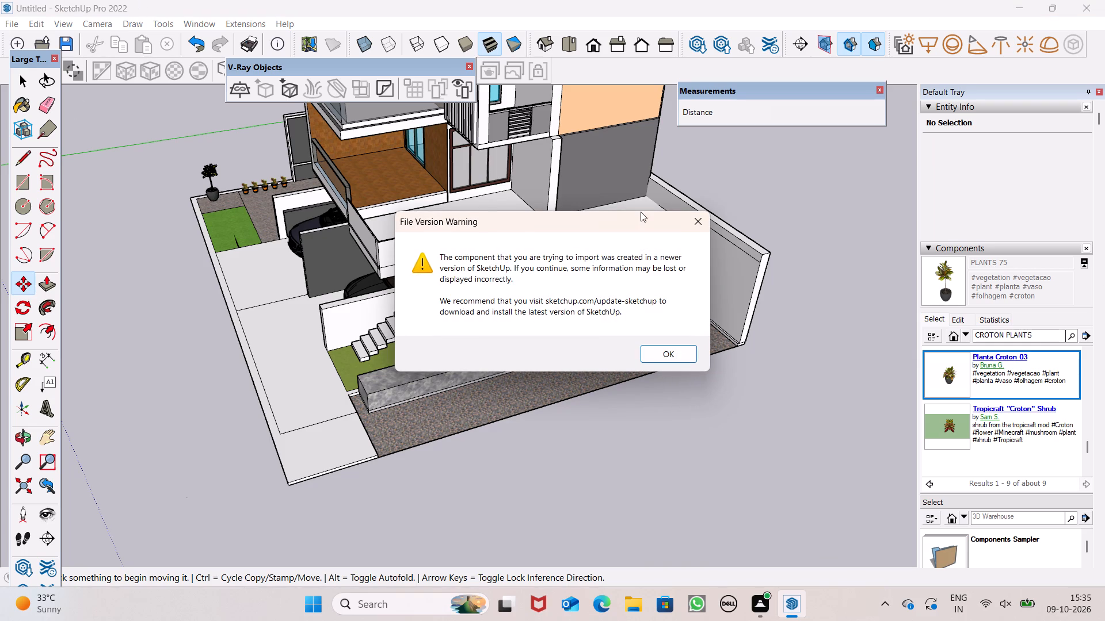
left_click(680, 350)
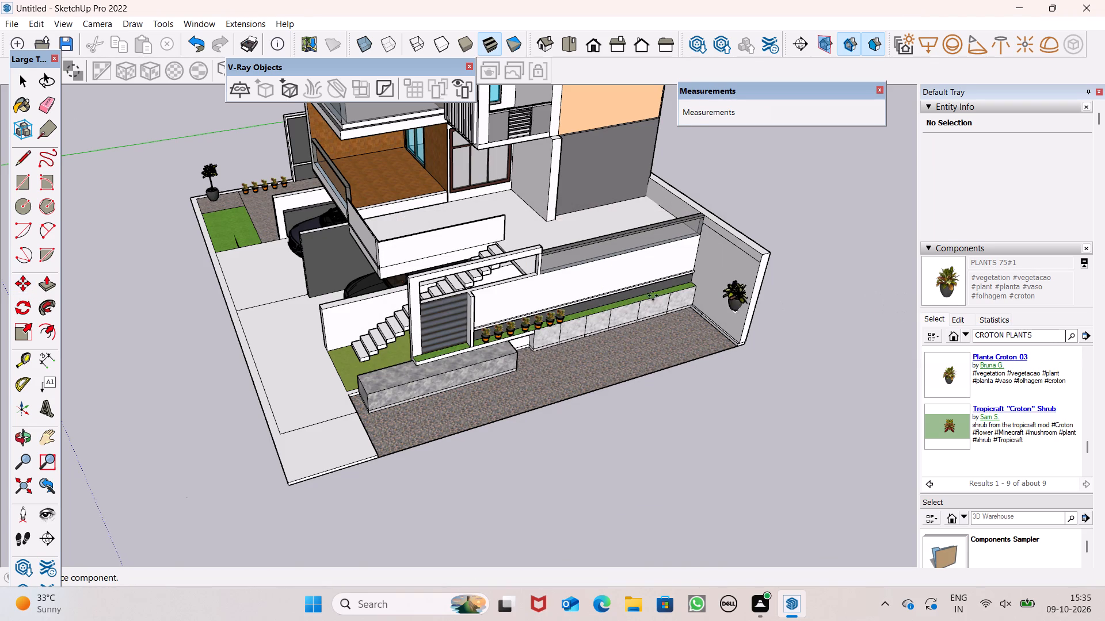
Place the imported large potted croton on the crushed rock in the far corner, beside the marble-clad planter and the boundary wall.
scroll(646, 293, "up", 6)
middle_click_drag(601, 324, 471, 378)
scroll(471, 378, "up", 6)
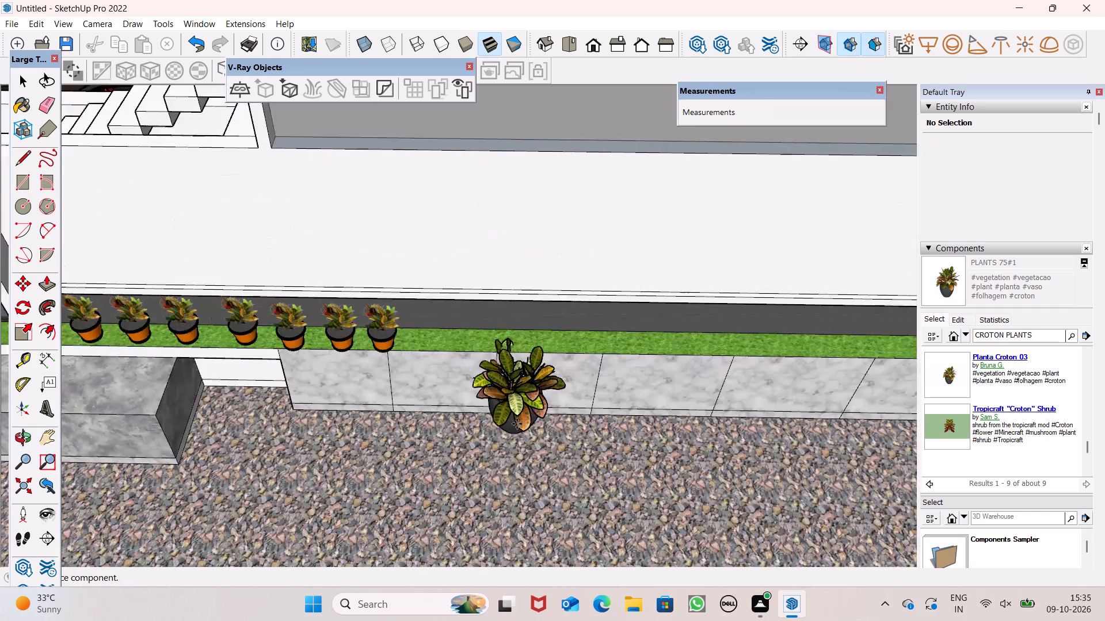
scroll(517, 424, "up", 2)
middle_click_drag(479, 381, 28, 363)
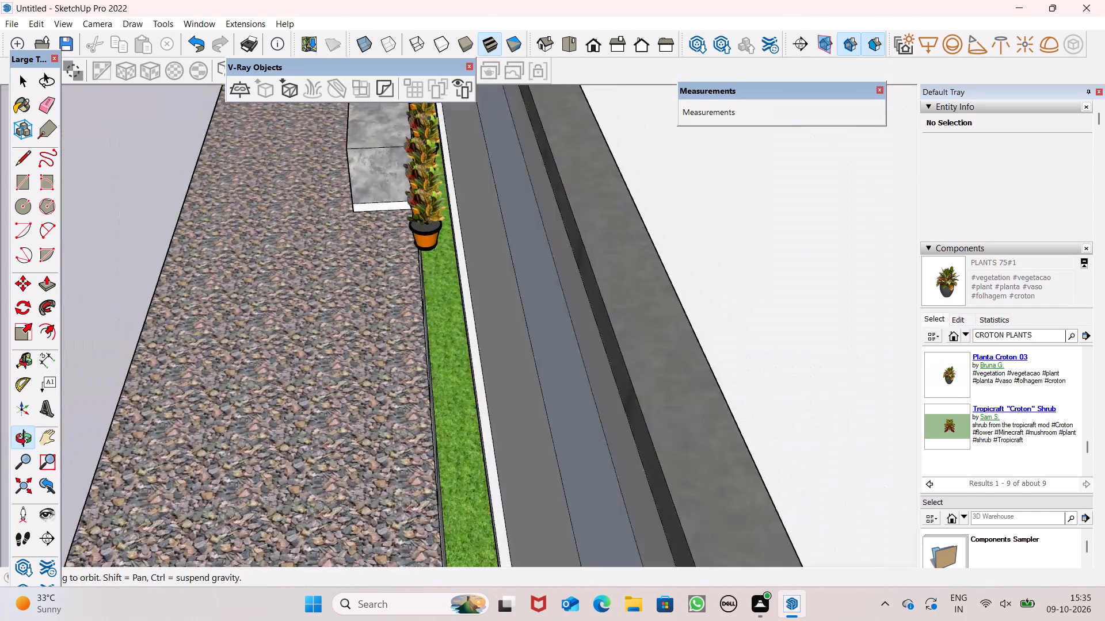
middle_click_drag(28, 363, 303, 347)
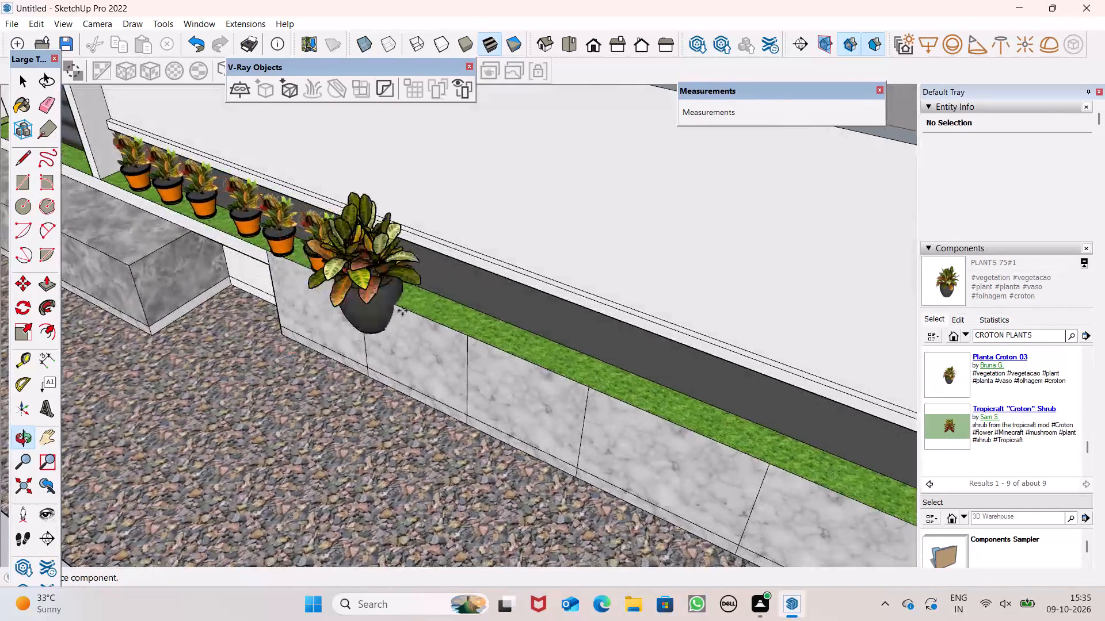
scroll(409, 304, "up", 5)
scroll(624, 258, "down", 3)
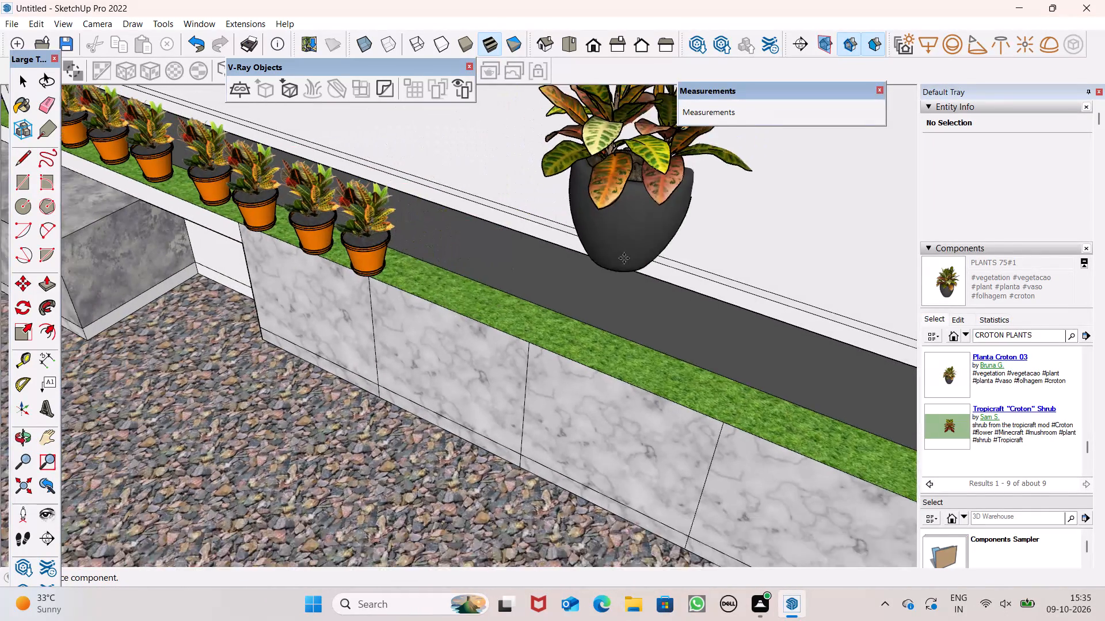
scroll(641, 269, "down", 8)
scroll(652, 315, "down", 7)
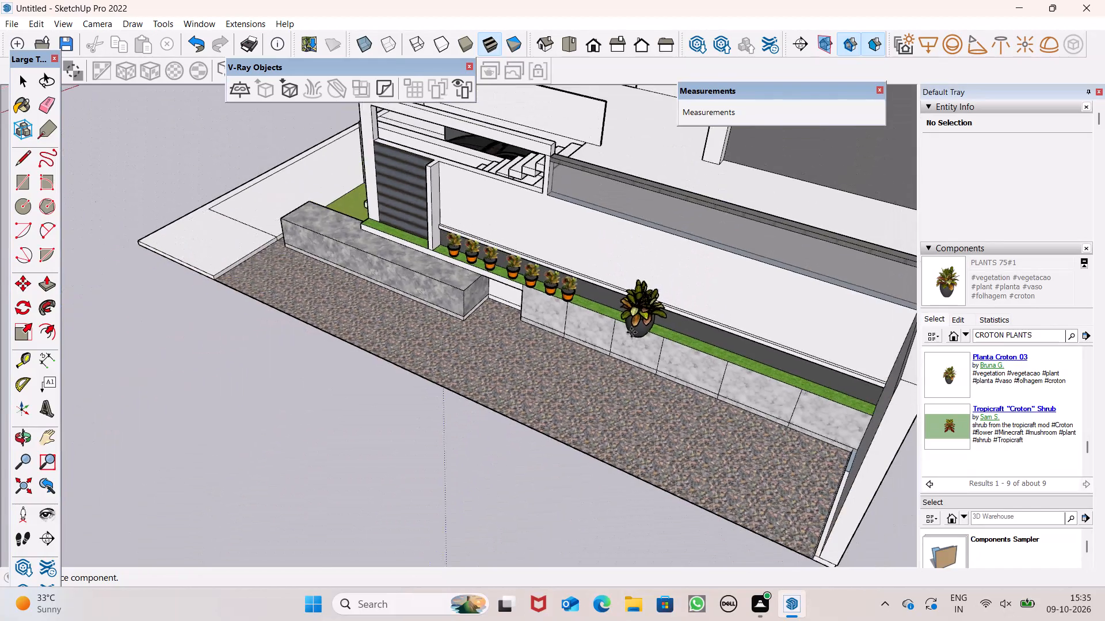
middle_click_drag(593, 334, 938, 354)
scroll(537, 362, "up", 3)
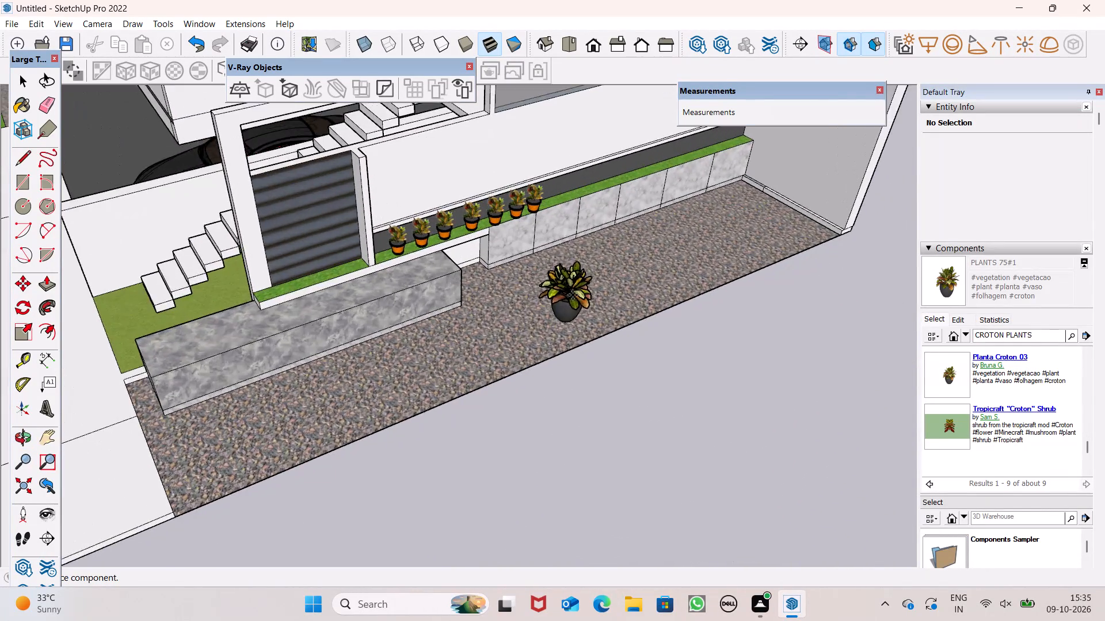
scroll(573, 295, "up", 3)
scroll(586, 279, "down", 5)
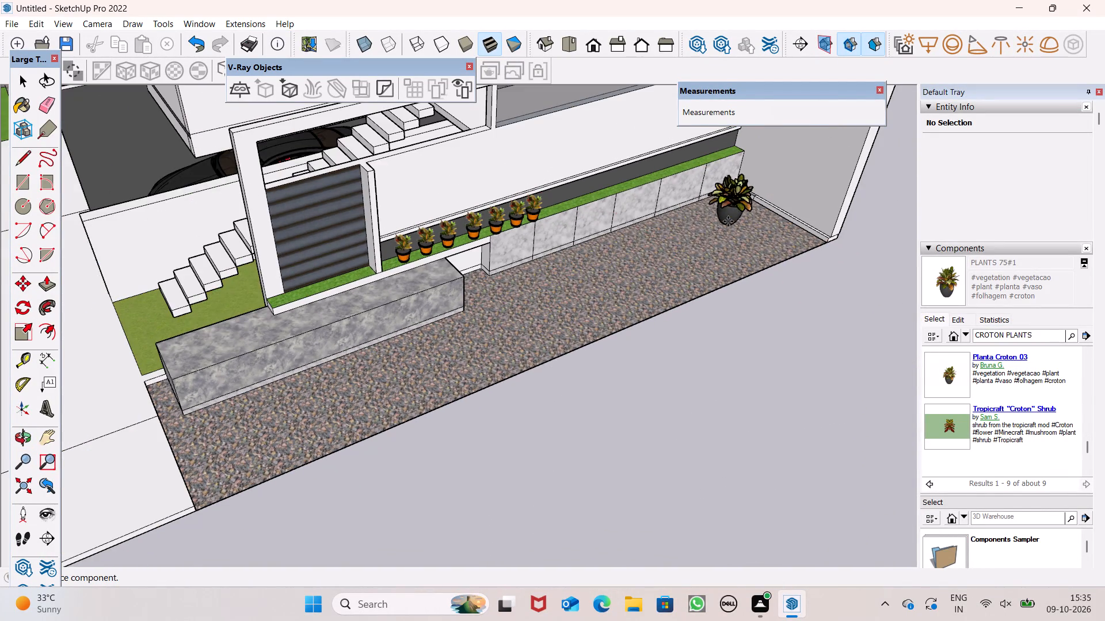
scroll(728, 221, "up", 10)
scroll(748, 202, "down", 1)
scroll(748, 202, "up", 2)
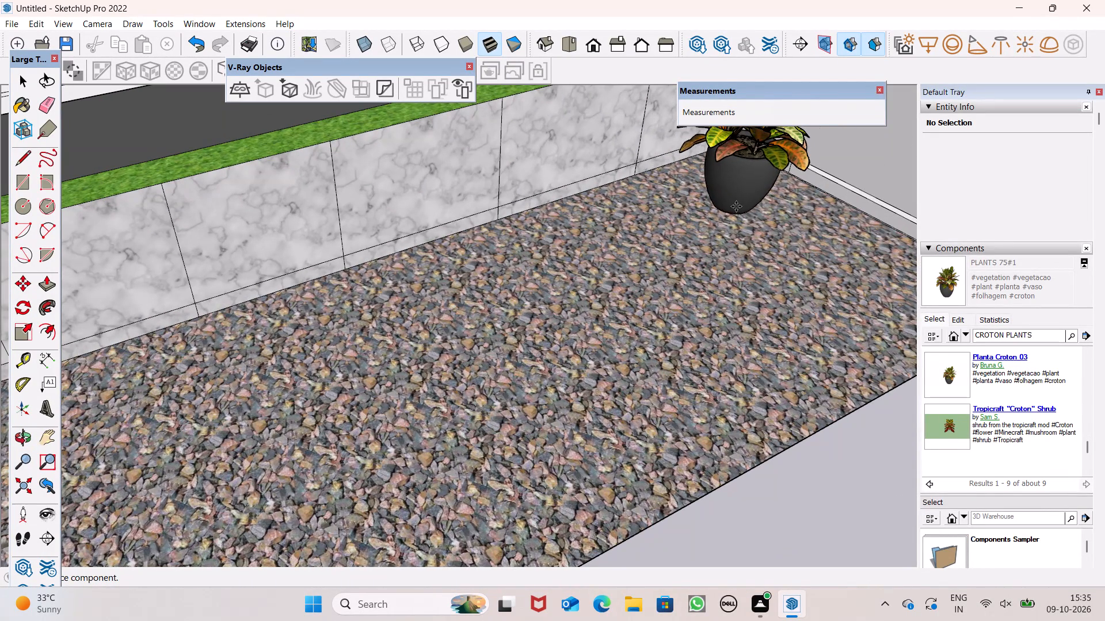
left_click(736, 206)
Copy the large potted croton along the boundary wall, toward the front edge of the crushed-rock area.
middle_click_drag(756, 324, 664, 279)
scroll(762, 297, "up", 1)
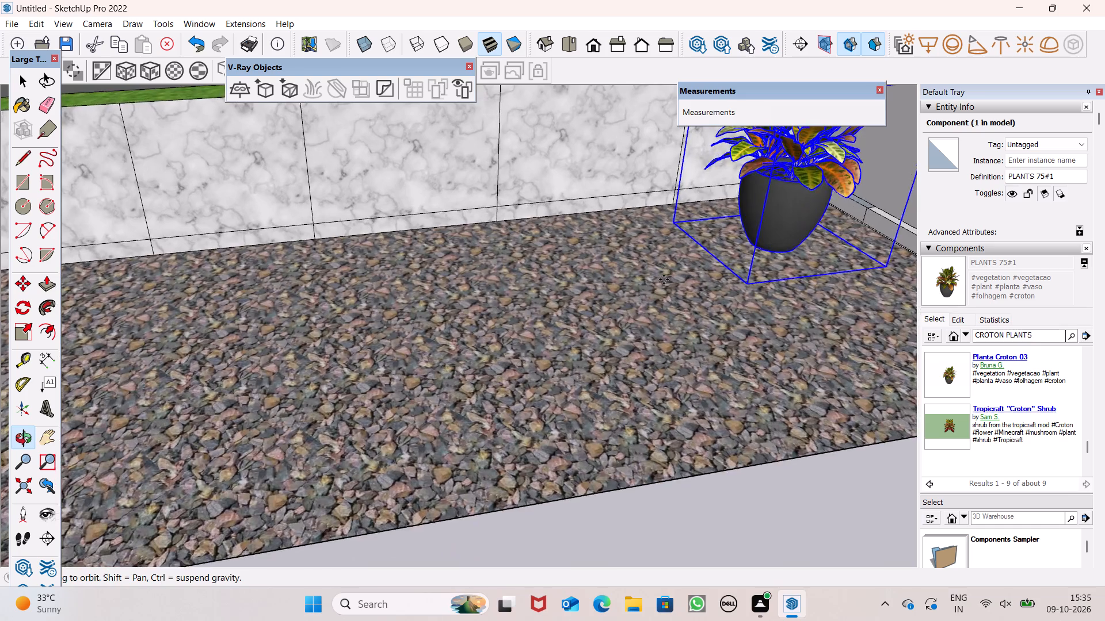
scroll(567, 328, "down", 11)
middle_click_drag(931, 303, 935, 481)
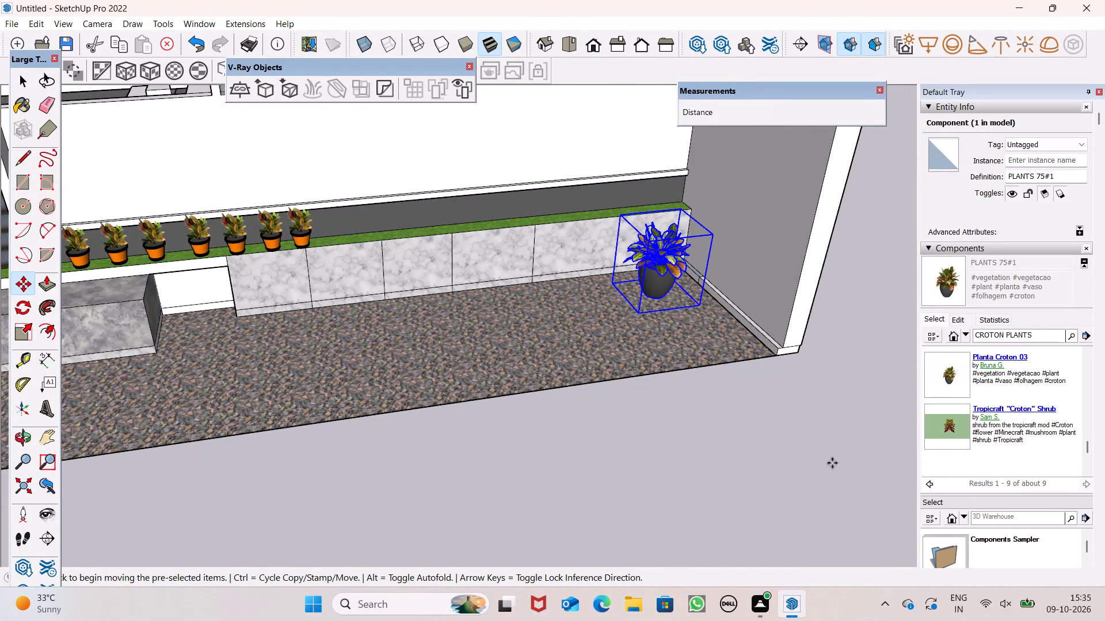
scroll(756, 398, "down", 3)
middle_click_drag(768, 393, 780, 474)
scroll(771, 369, "up", 7)
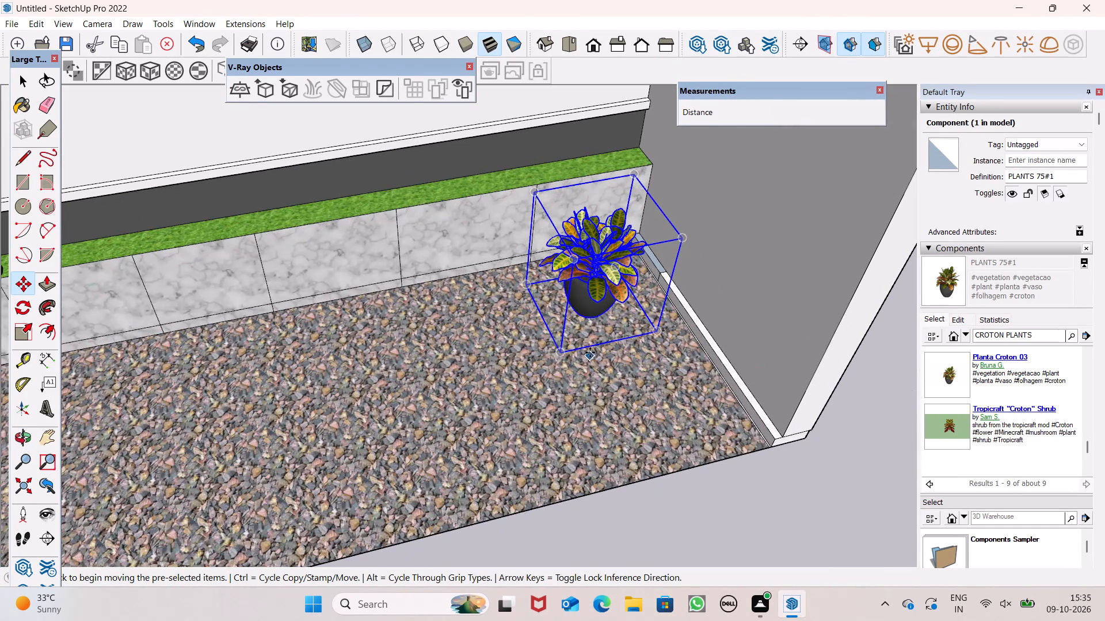
scroll(644, 335, "up", 3)
left_click_drag(664, 330, 682, 325)
left_click_drag(682, 325, 694, 357)
key("m")
key("Return")
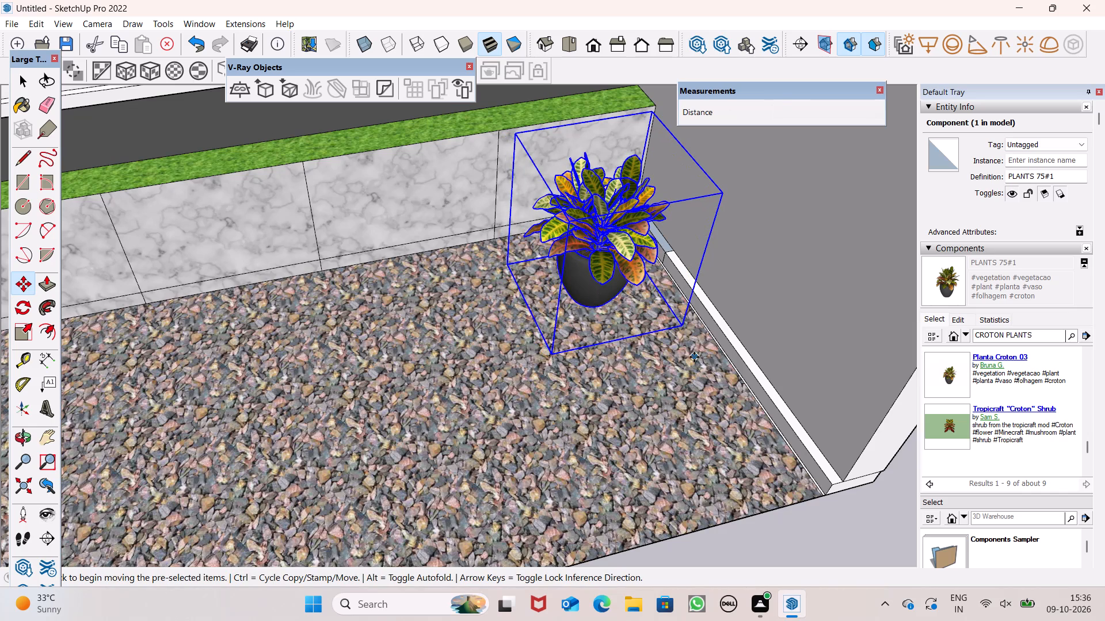
left_click_drag(694, 357, 750, 489)
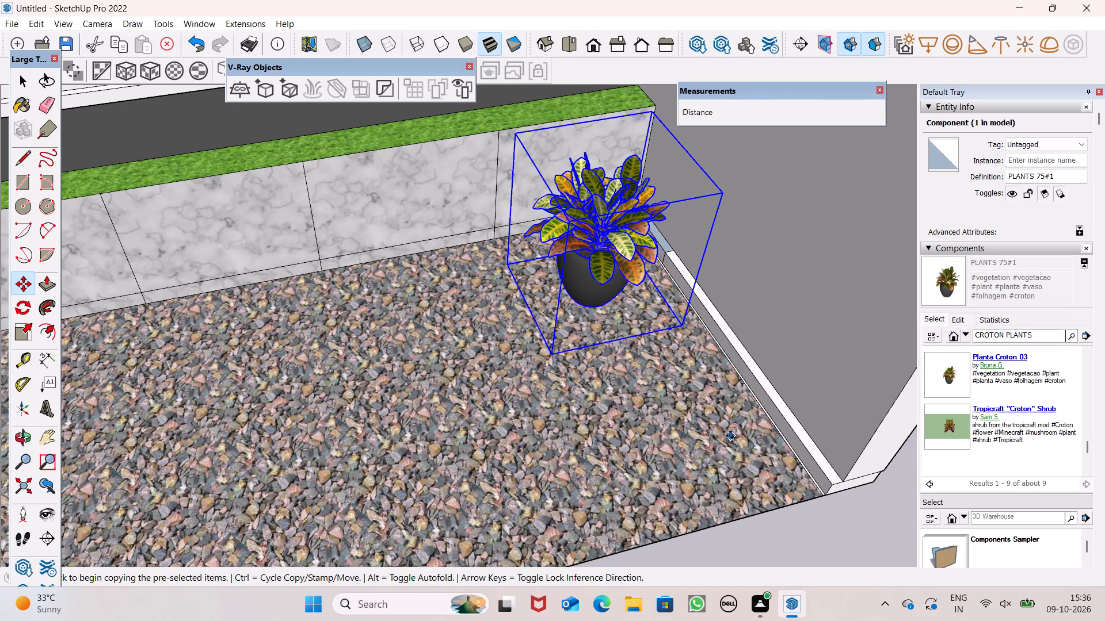
scroll(643, 394, "down", 6)
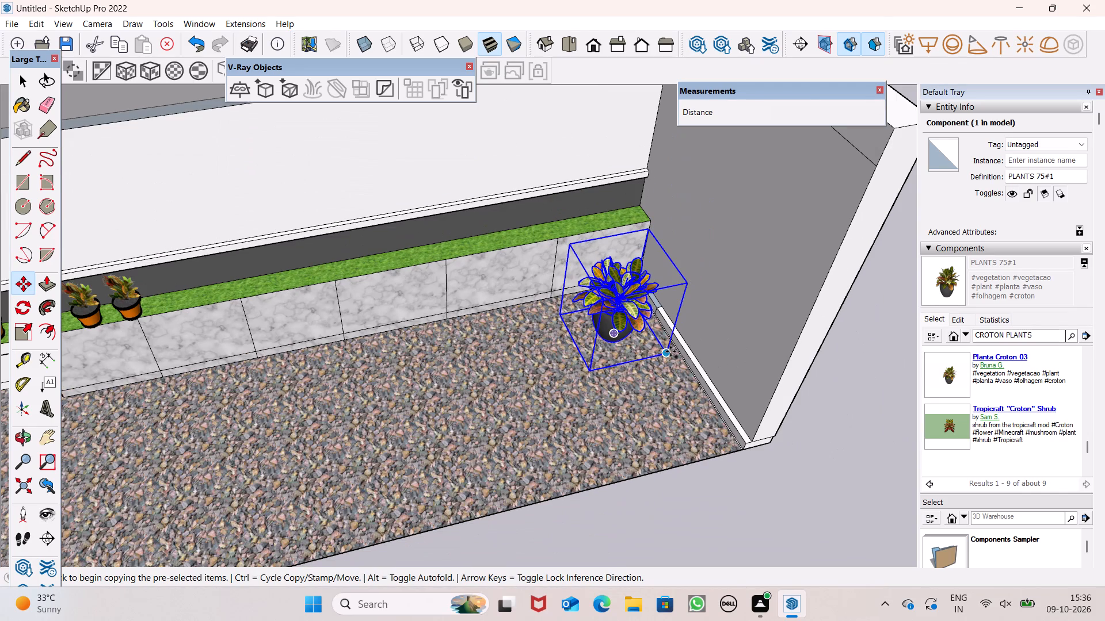
left_click_drag(670, 351, 713, 427)
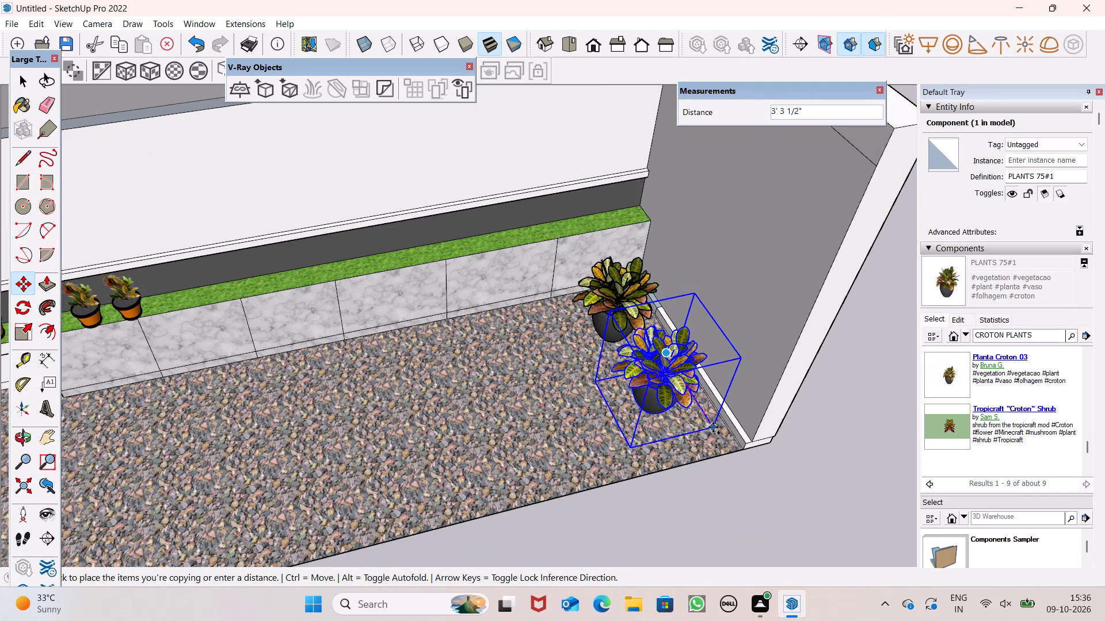
left_click_drag(713, 427, 712, 434)
left_click(749, 515)
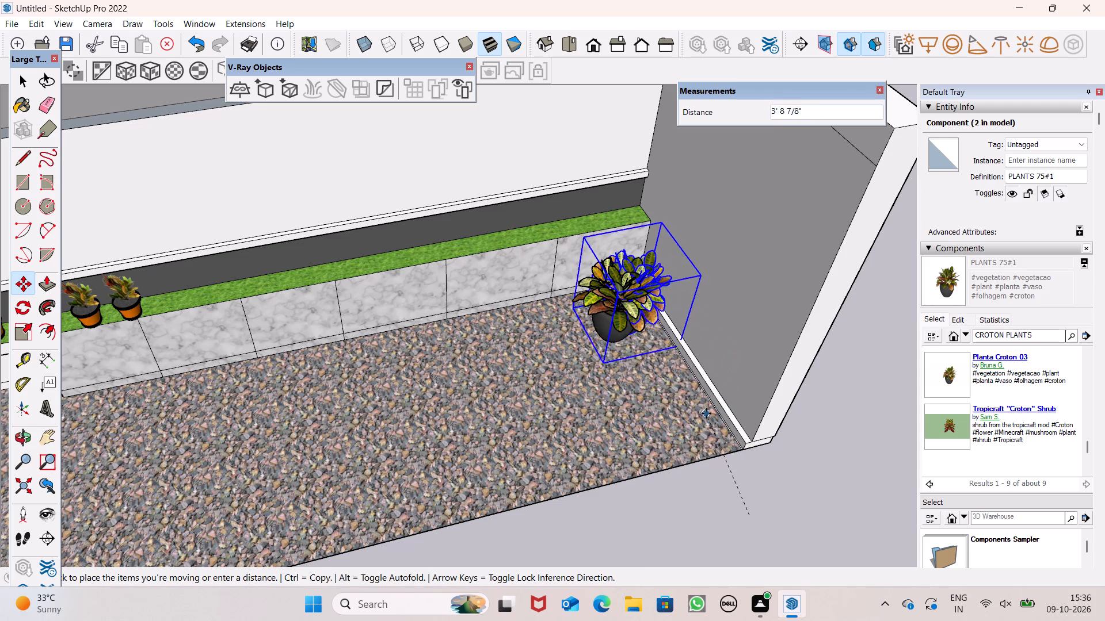
left_click(727, 496)
Shift the copied potted croton about 6" farther toward the open corner of the crushed-rock area.
scroll(731, 417, "down", 3)
middle_click_drag(739, 424, 739, 394)
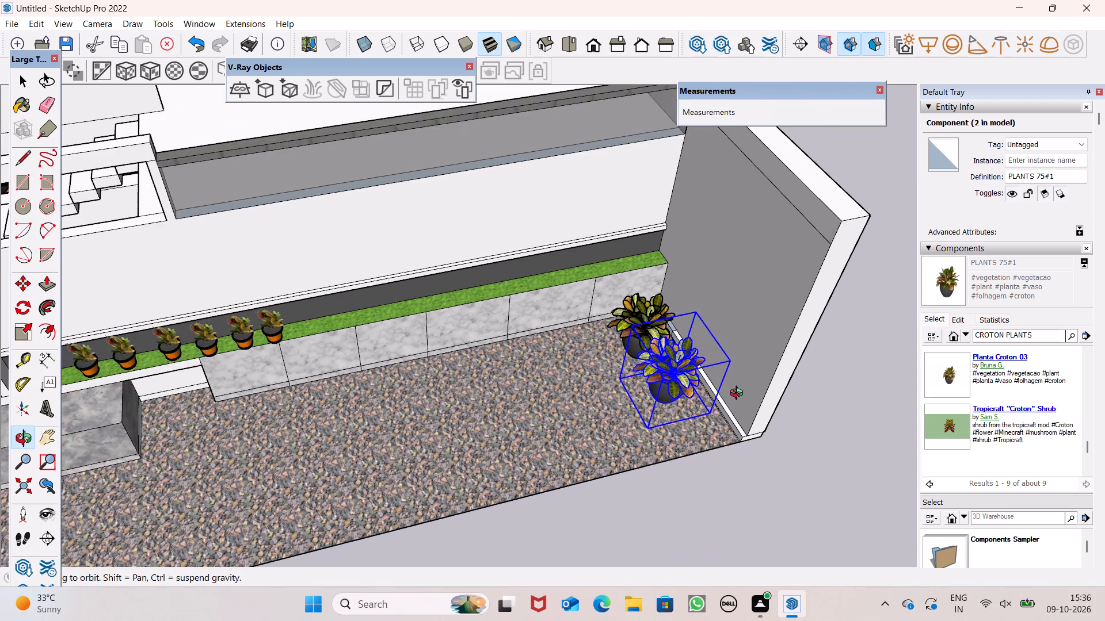
middle_click_drag(739, 394, 719, 289)
scroll(710, 364, "up", 8)
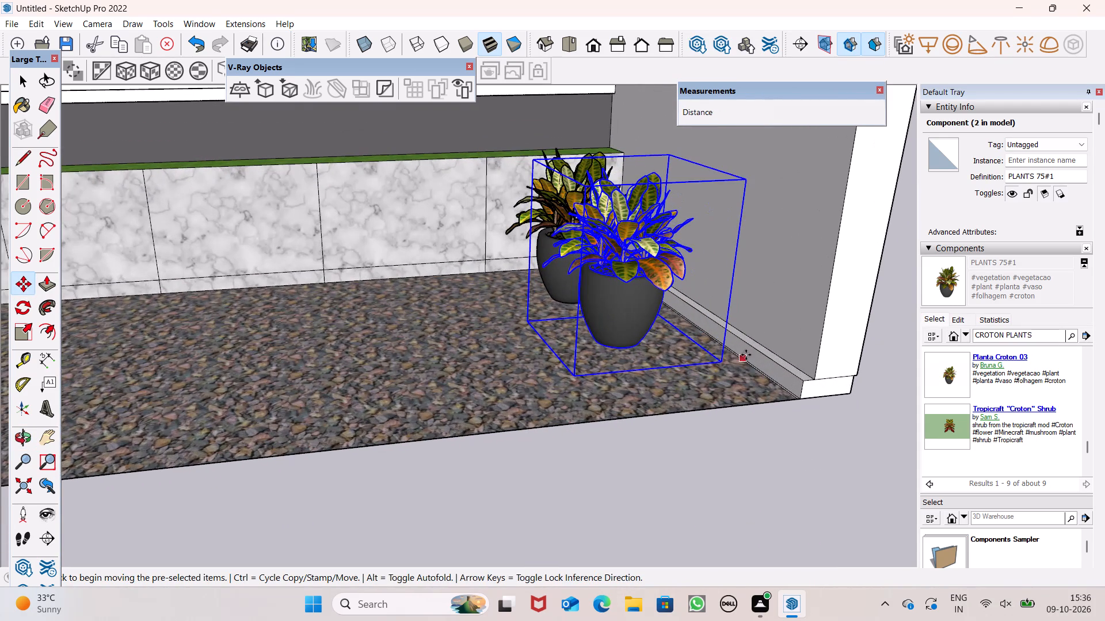
left_click_drag(726, 359, 737, 373)
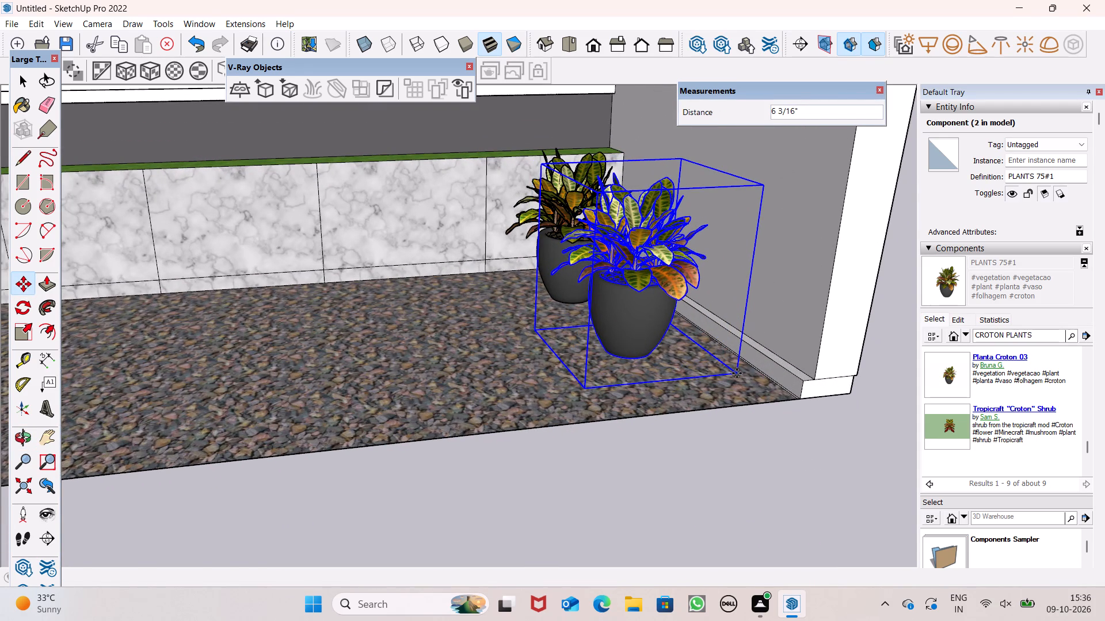
key("space")
left_click(762, 458)
Examine the landscaped side yard and the front of the house from wider viewpoints.
scroll(802, 347, "down", 10)
middle_click_drag(764, 373, 772, 386)
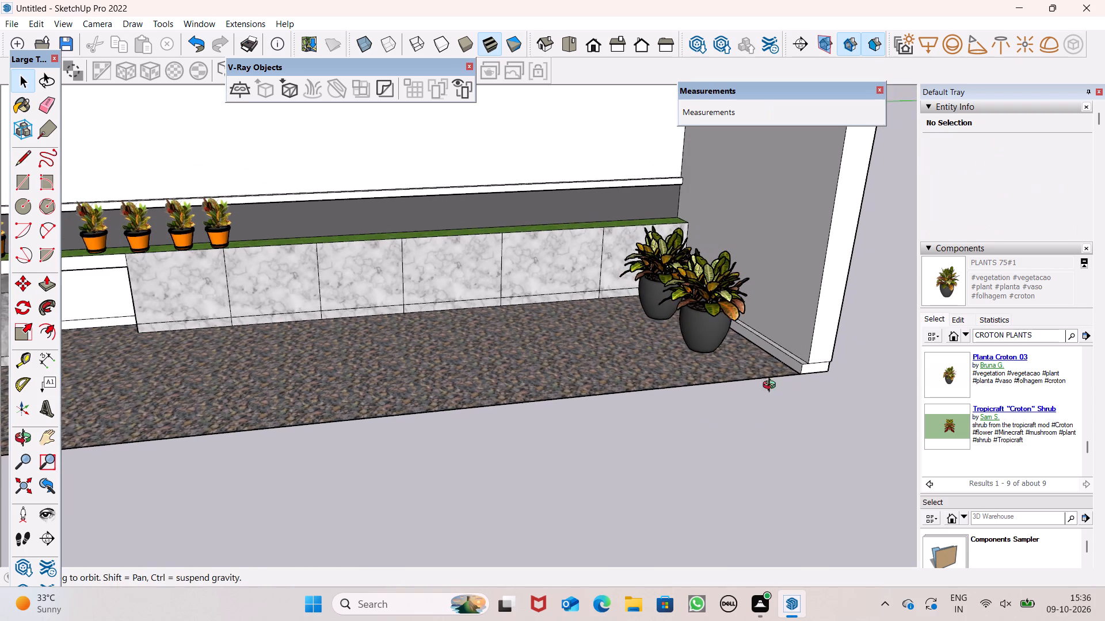
middle_click_drag(772, 386, 811, 473)
scroll(692, 216, "down", 19)
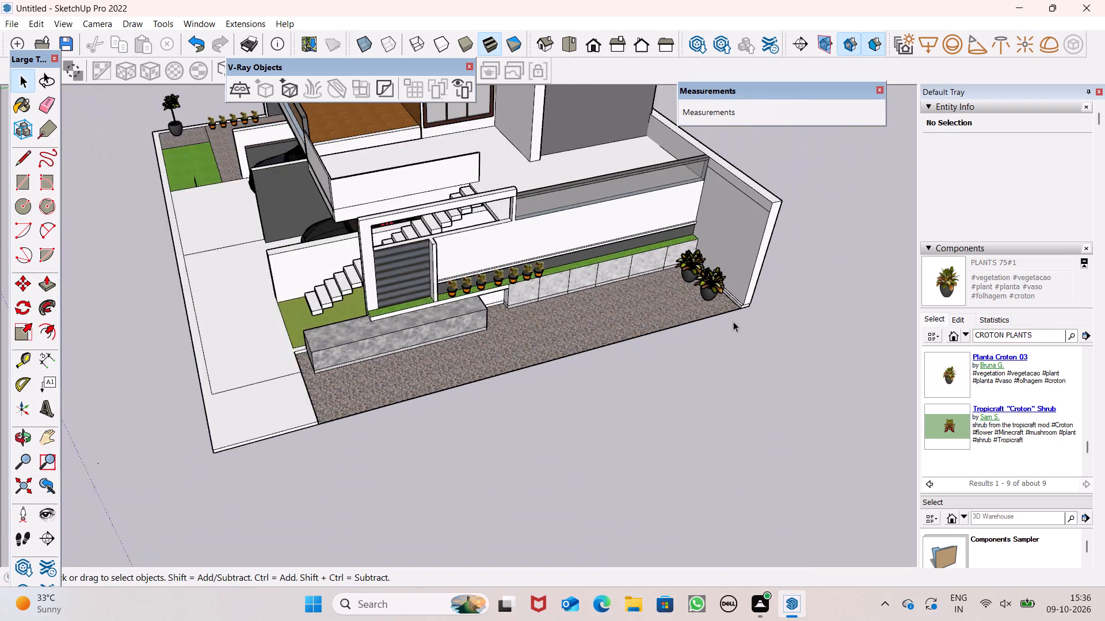
scroll(733, 321, "down", 3)
middle_click_drag(575, 287, 839, 283)
scroll(674, 280, "down", 5)
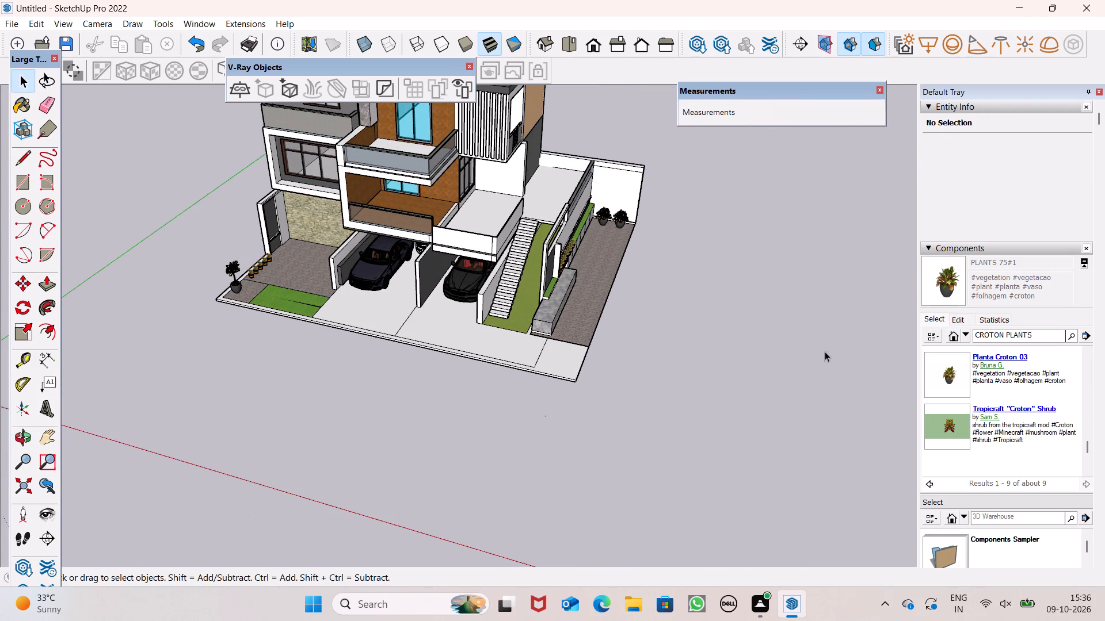
scroll(700, 331, "down", 5)
middle_click_drag(679, 349, 823, 378)
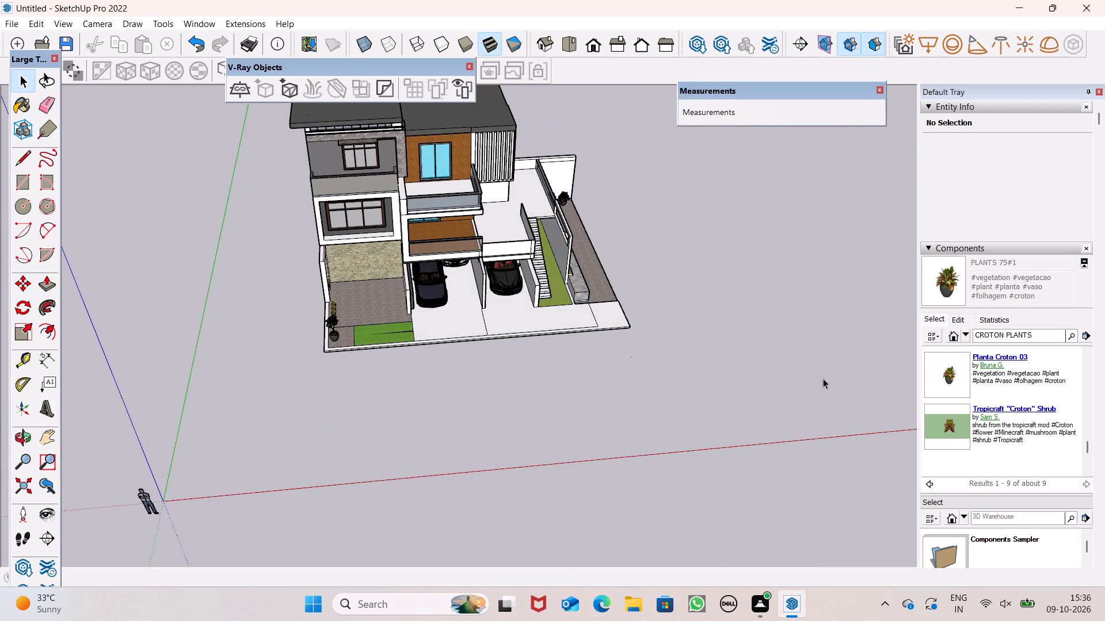
scroll(756, 385, "up", 1)
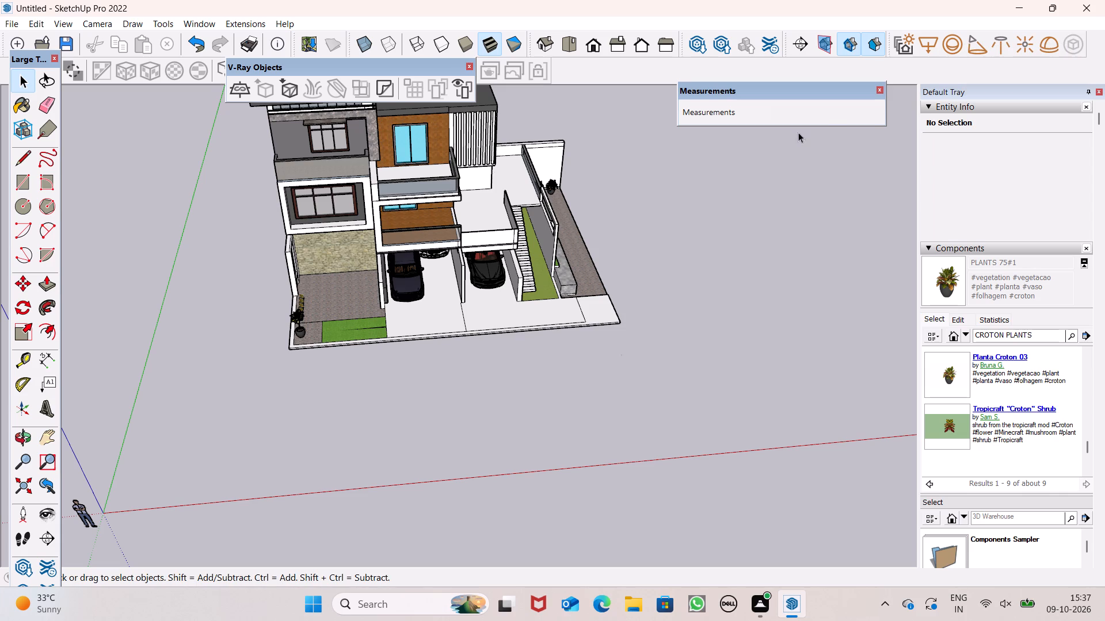
Paint both driveway surfaces under the parked cars with Pavers with Grass Brick from the Landscaping, Fencing materials collection.
middle_click_drag(389, 361, 337, 412)
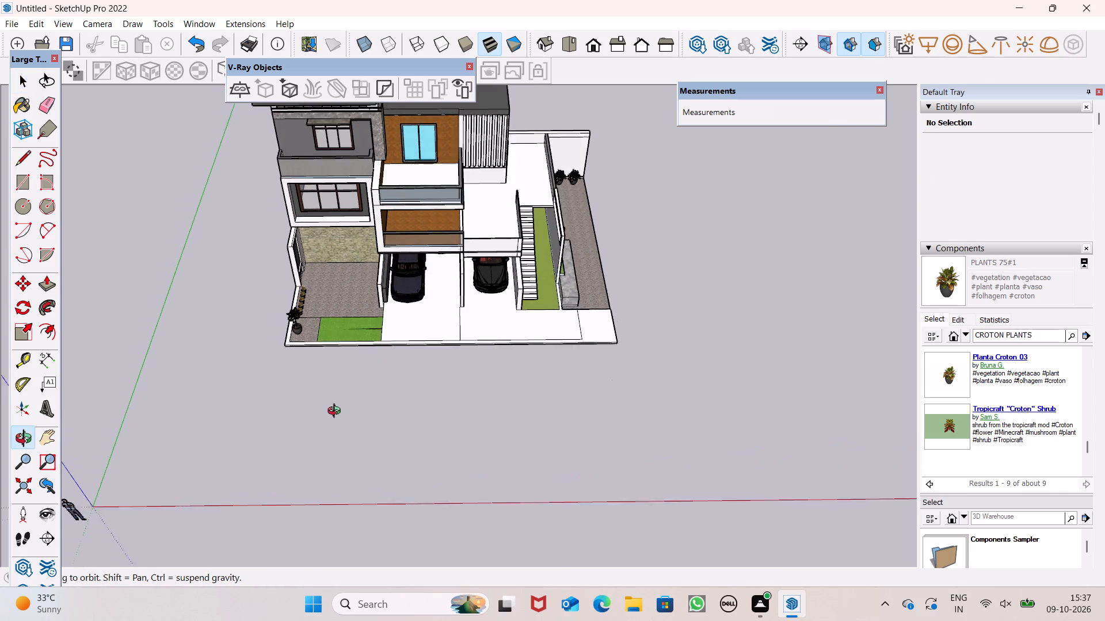
middle_click_drag(337, 412, 328, 413)
scroll(370, 352, "up", 2)
scroll(370, 352, "down", 1)
scroll(370, 352, "up", 2)
scroll(329, 298, "up", 8)
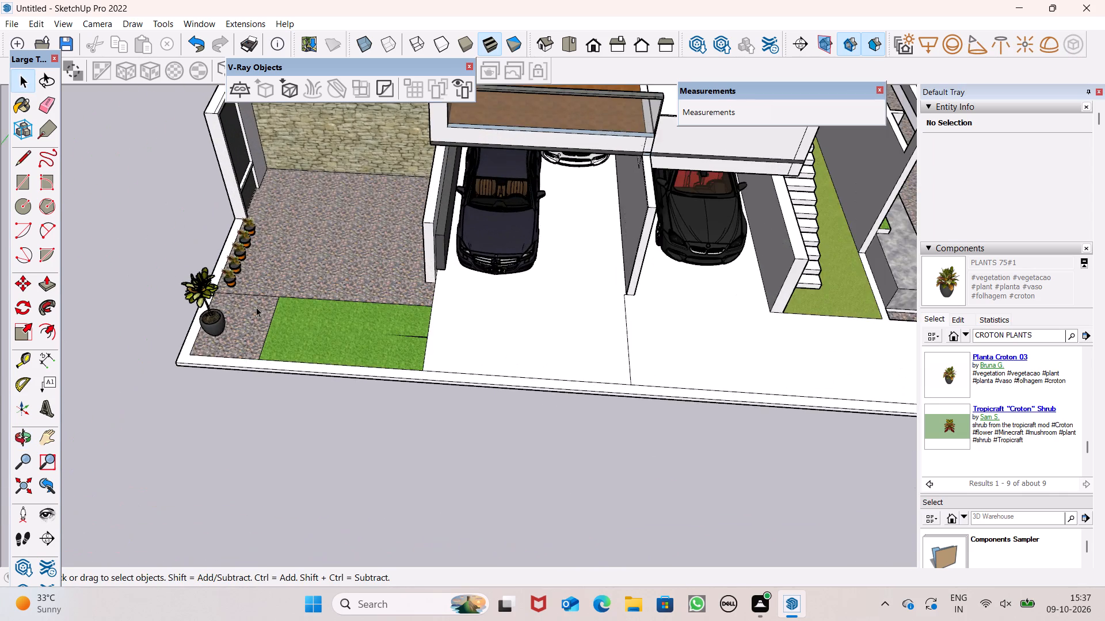
scroll(256, 307, "up", 3)
scroll(256, 307, "down", 1)
scroll(256, 307, "up", 1)
scroll(256, 308, "down", 4)
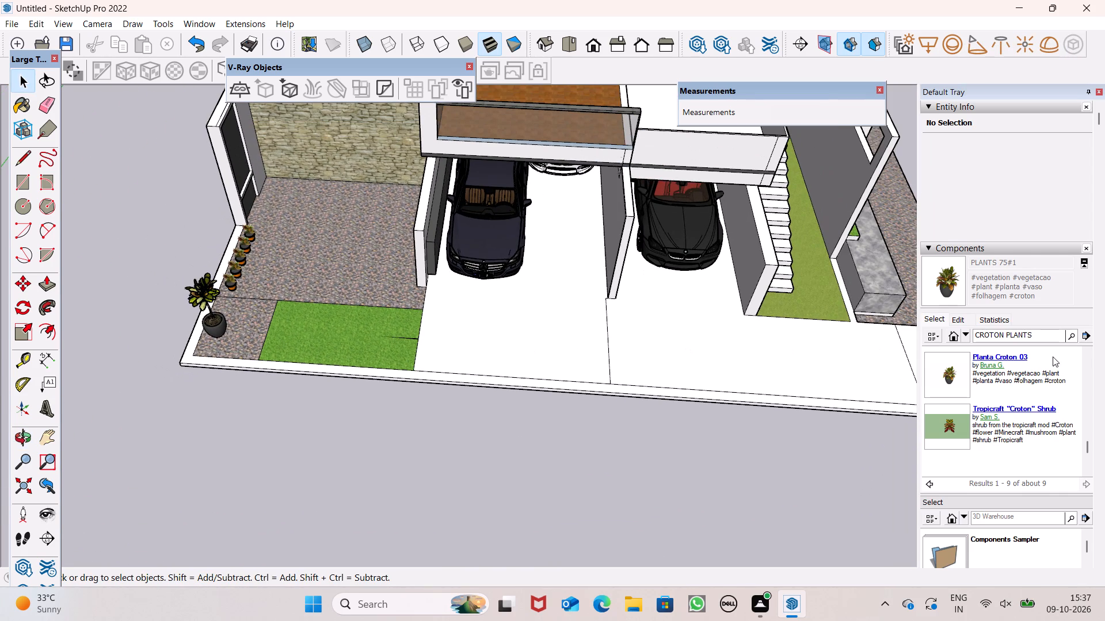
scroll(1033, 420, "down", 14)
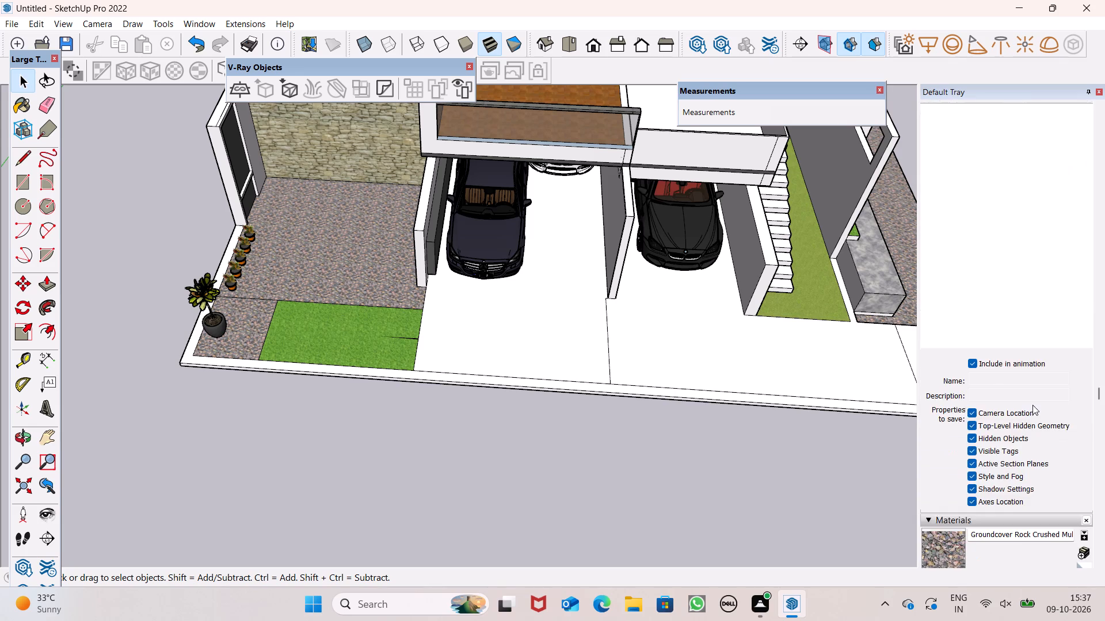
scroll(1032, 405, "down", 5)
scroll(1047, 248, "up", 1)
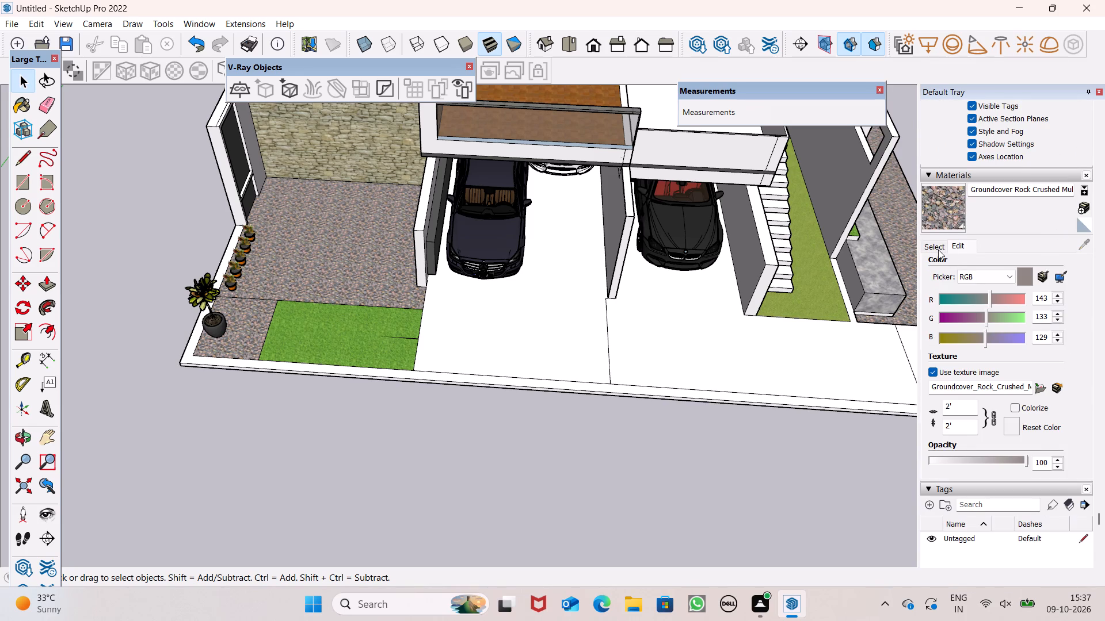
double_click(938, 249)
left_click(1068, 273)
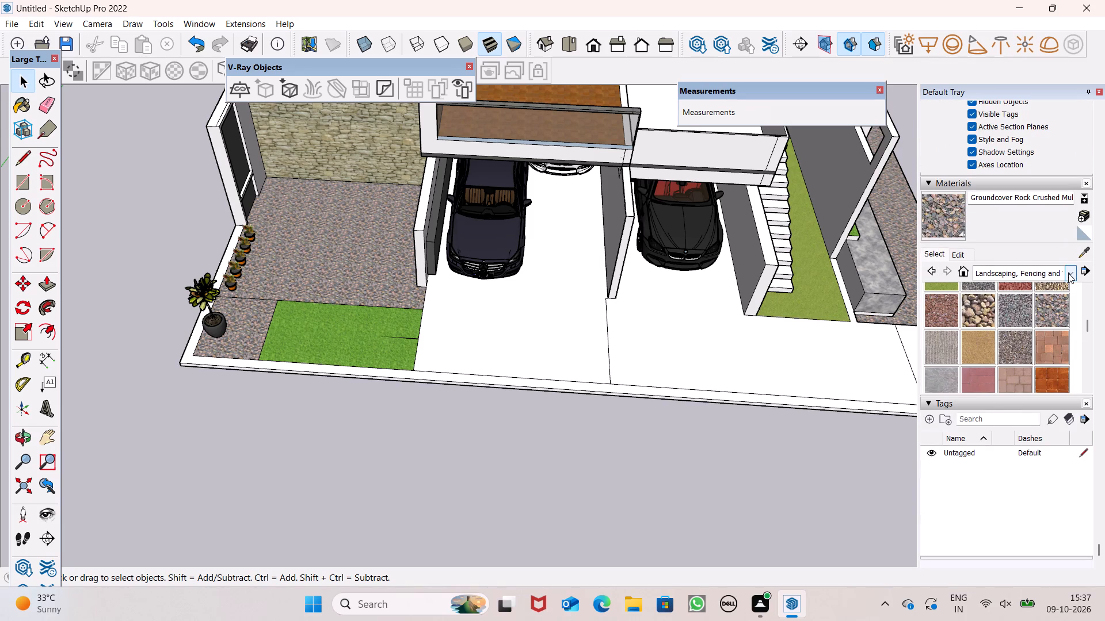
left_click(946, 353)
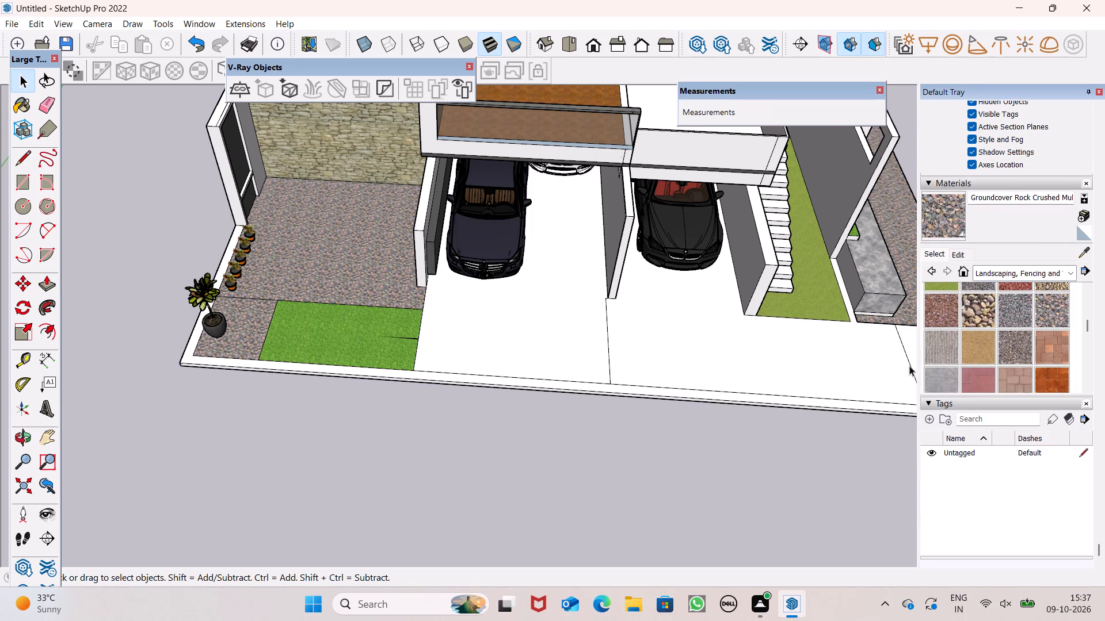
left_click(589, 349)
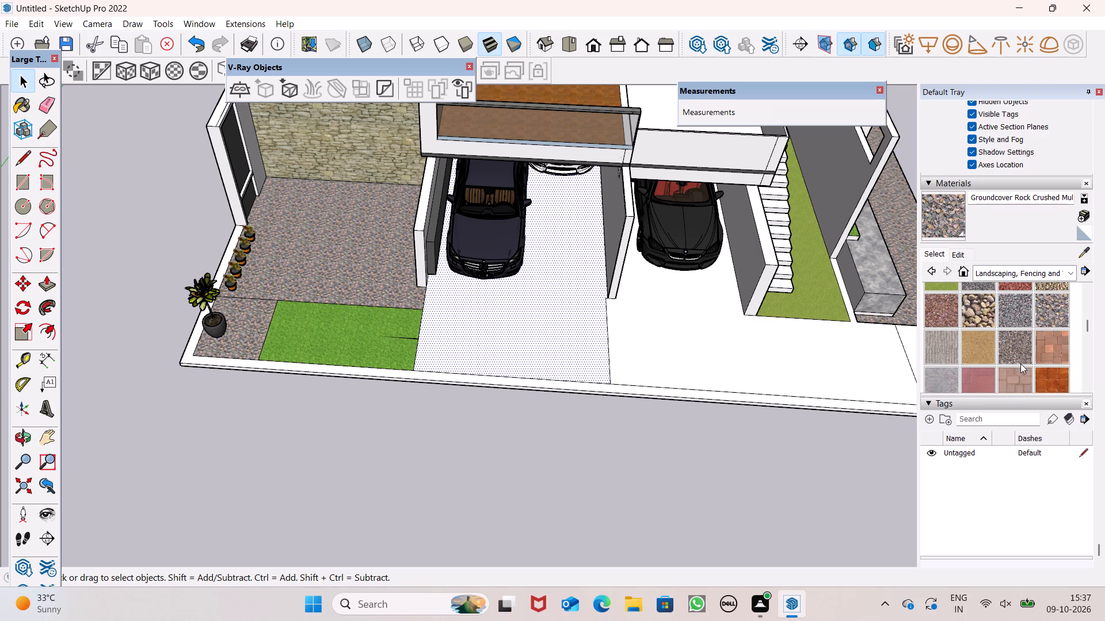
scroll(1020, 363, "down", 1)
left_click(973, 333)
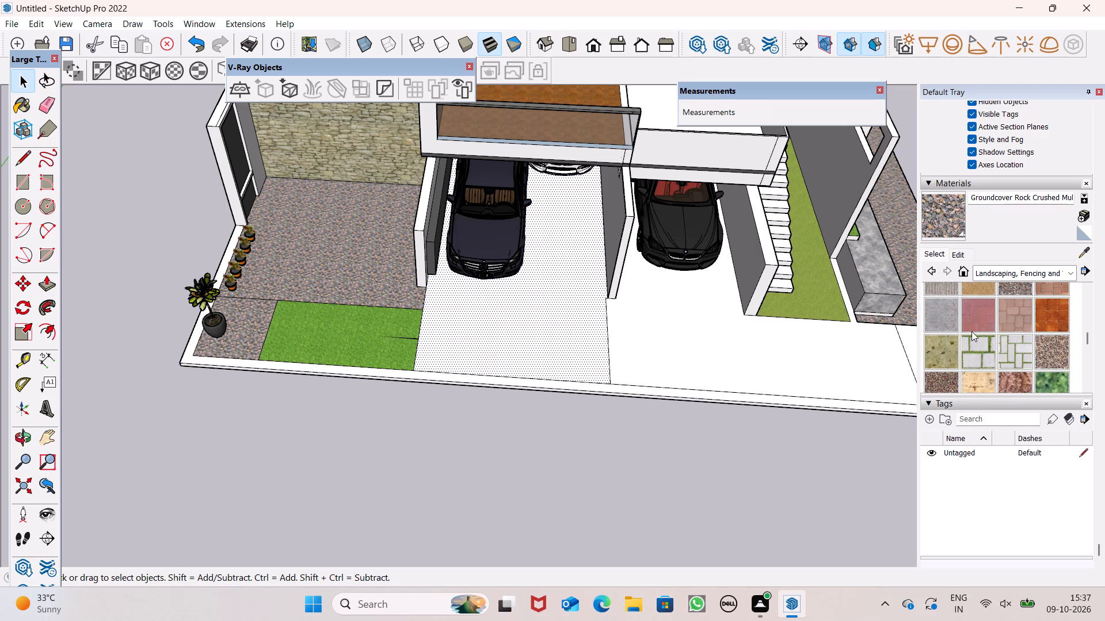
left_click(982, 357)
left_click(513, 304)
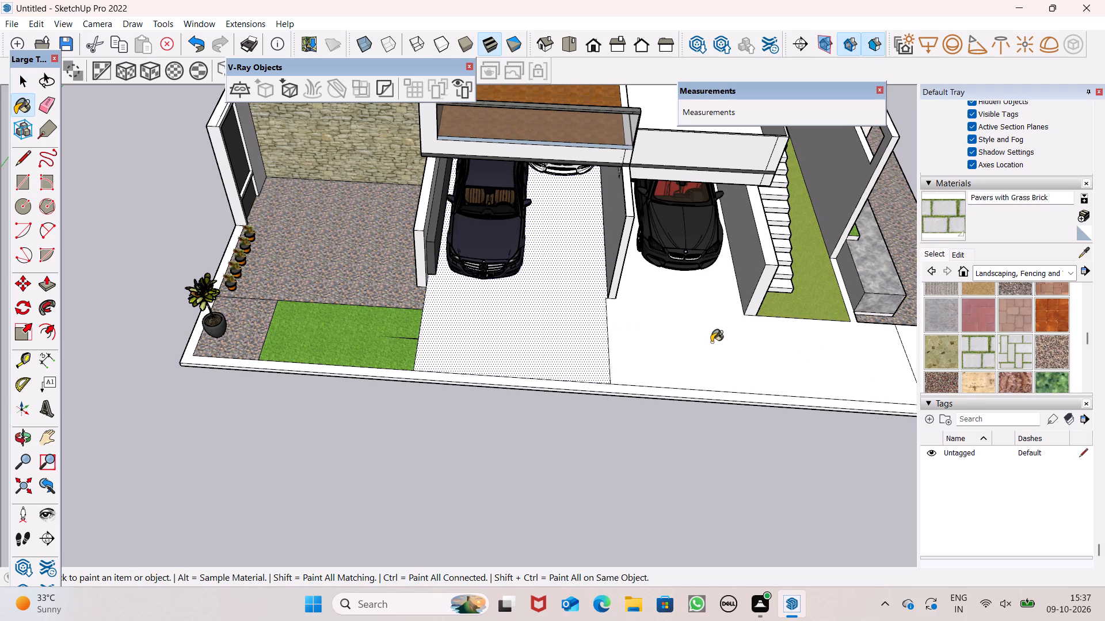
left_click(711, 342)
scroll(546, 361, "down", 5)
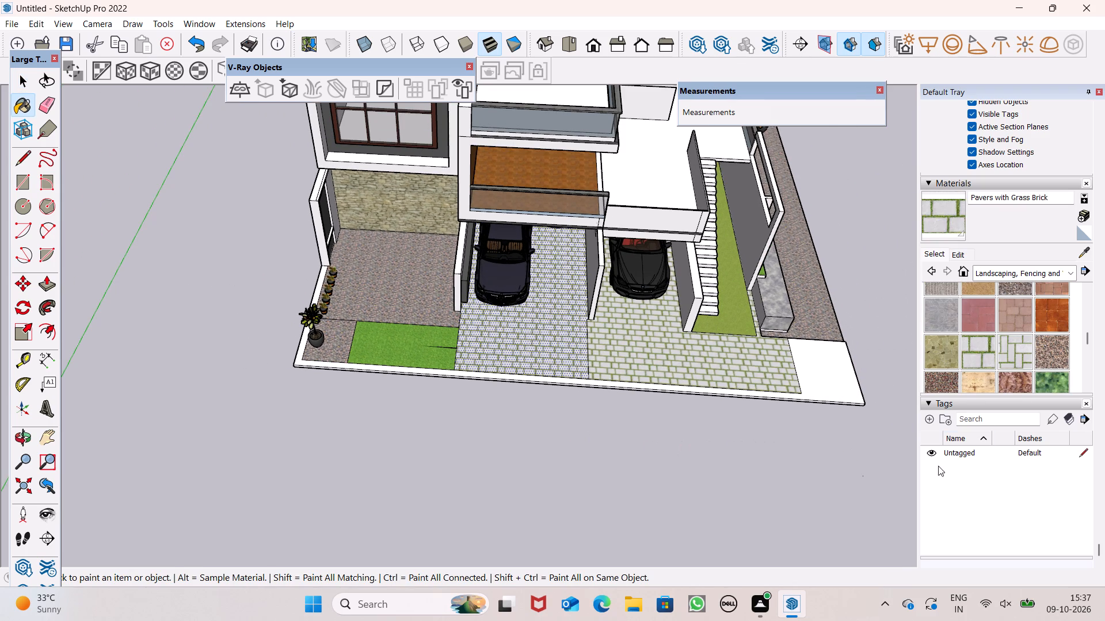
Leave the Paint Bucket and clear the driveway surface selection.
left_click(790, 456)
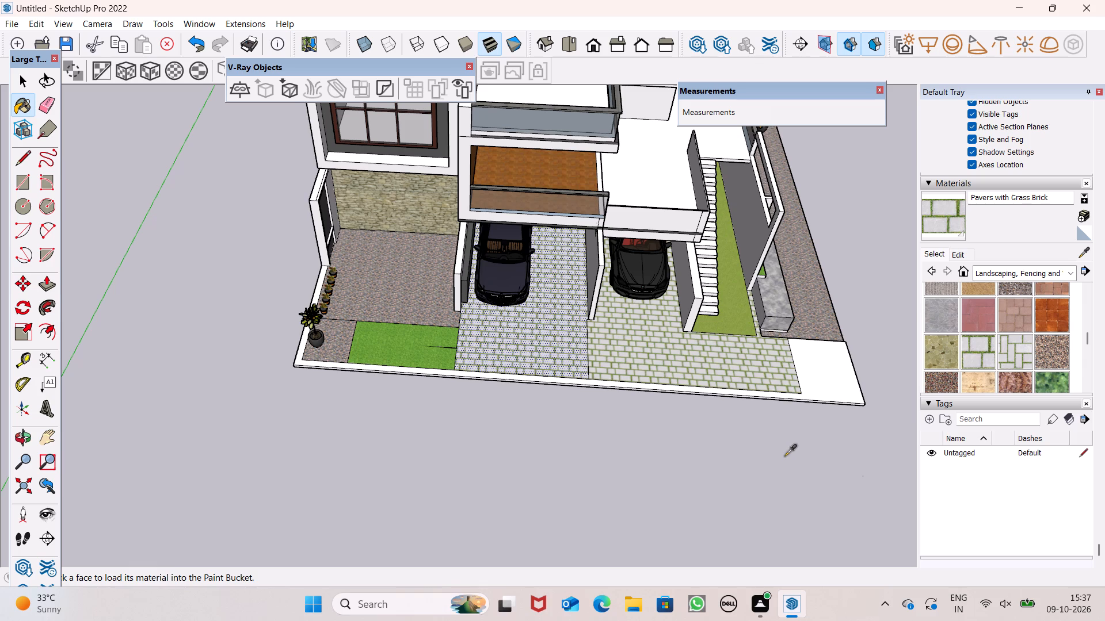
left_click(741, 442)
scroll(713, 408, "up", 2)
scroll(713, 408, "down", 1)
scroll(713, 408, "up", 3)
scroll(713, 407, "down", 1)
left_click(660, 448)
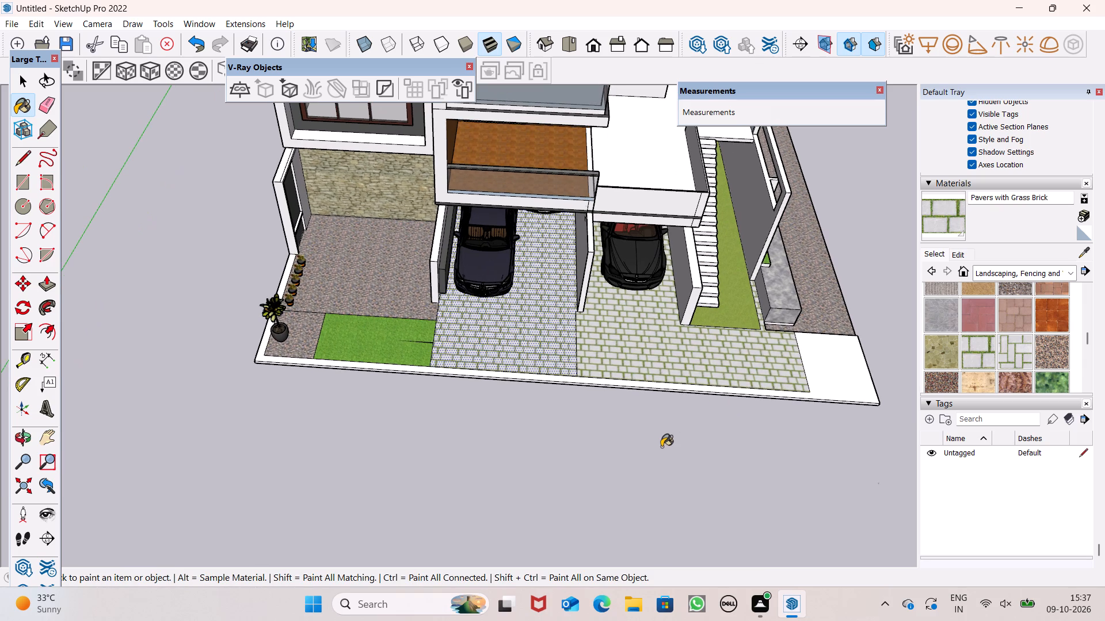
key("space")
key("space")
double_click(660, 443)
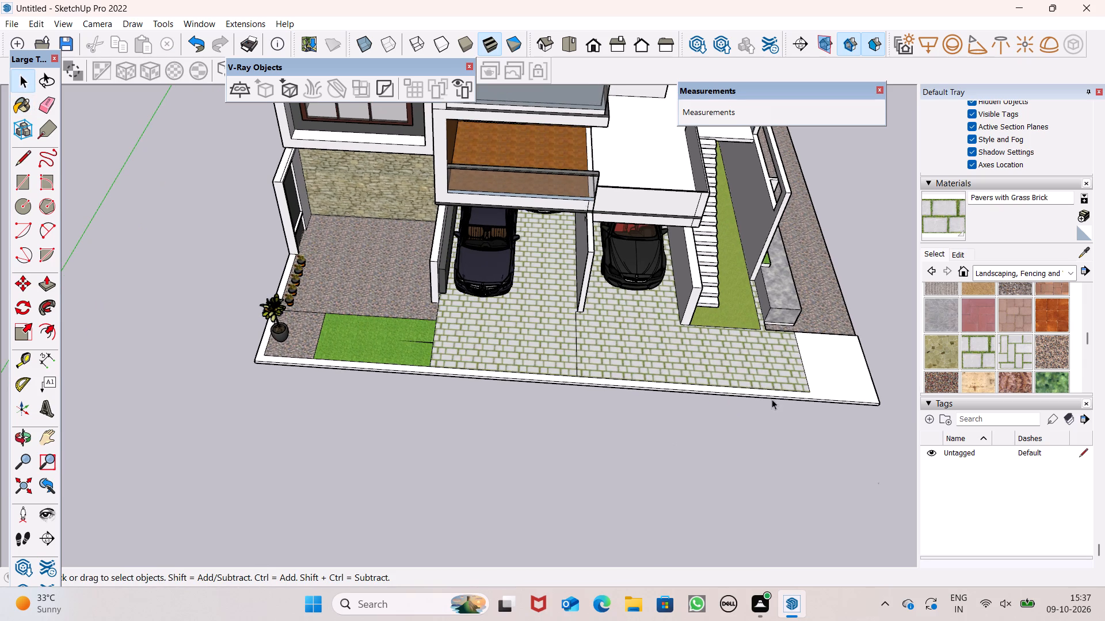
Paint the remaining white paving at the front corner and along the front edge with Pavers with Grass Brick.
scroll(731, 352, "down", 6)
scroll(841, 378, "up", 6)
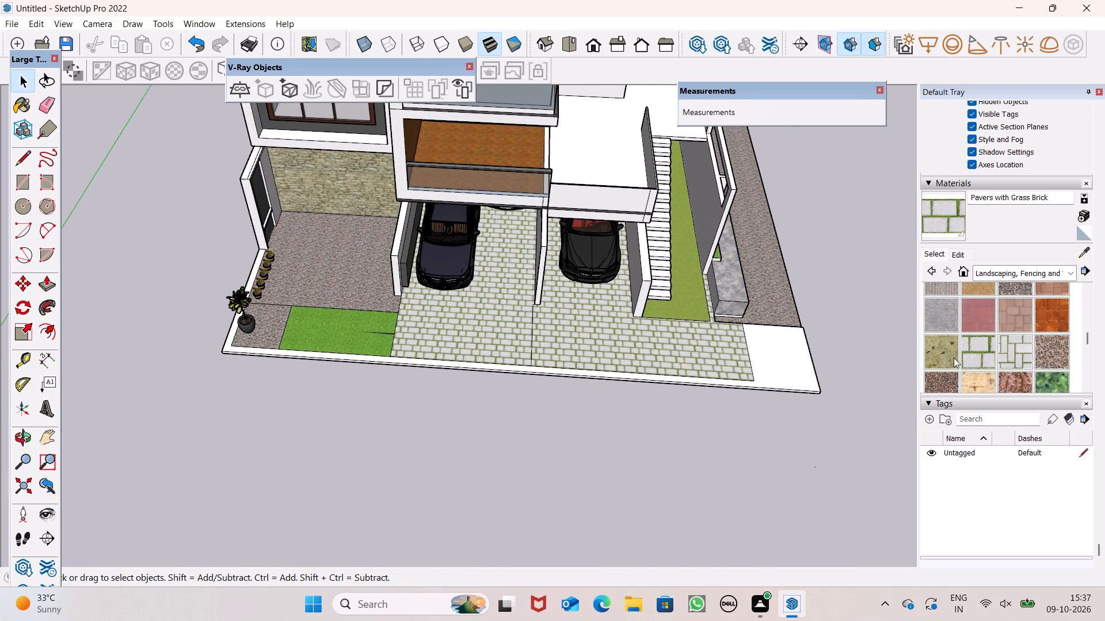
left_click(982, 343)
left_click(786, 365)
scroll(762, 409, "up", 1)
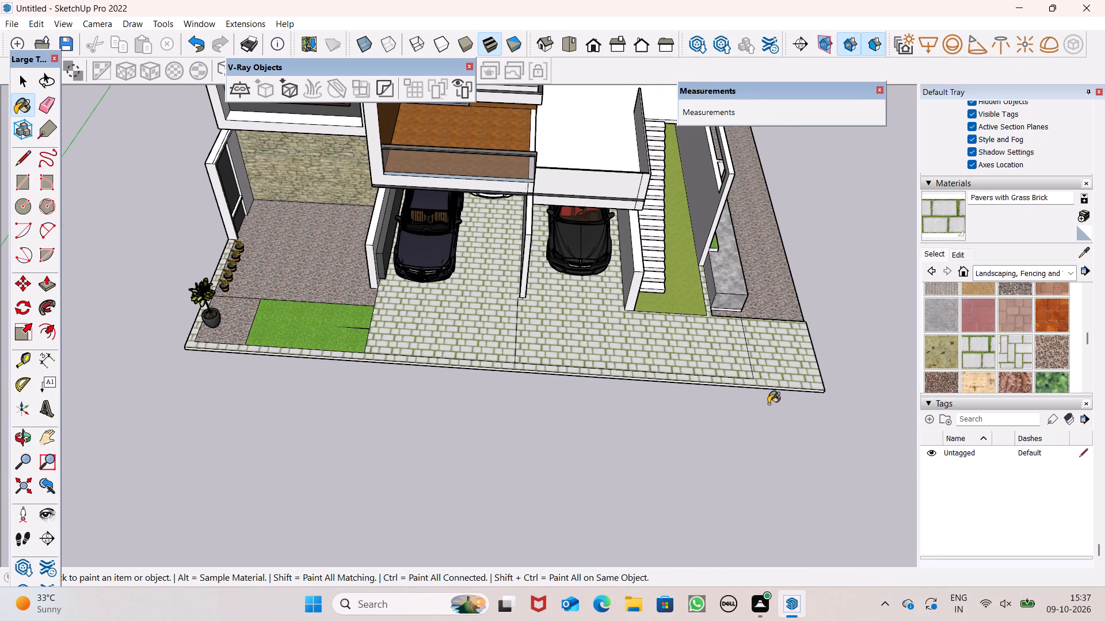
key("space")
left_click(779, 443)
Examine the paved driveway and the whole house from wider front and angled viewpoints.
scroll(663, 342, "down", 8)
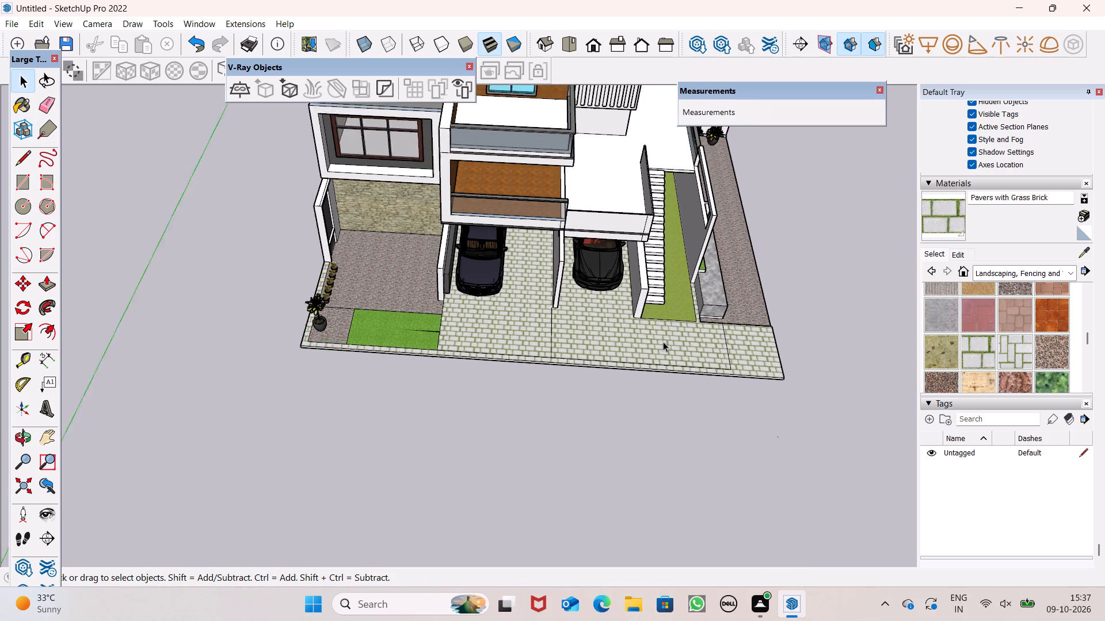
middle_click_drag(646, 337, 639, 182)
scroll(640, 177, "down", 6)
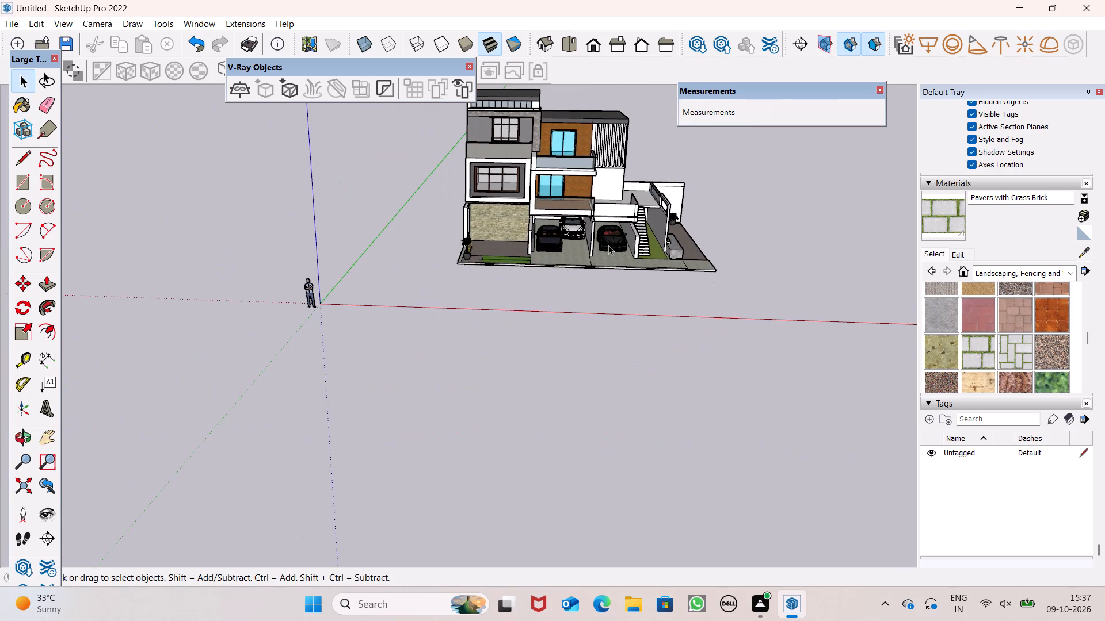
scroll(608, 247, "down", 1)
middle_click_drag(628, 240, 399, 277)
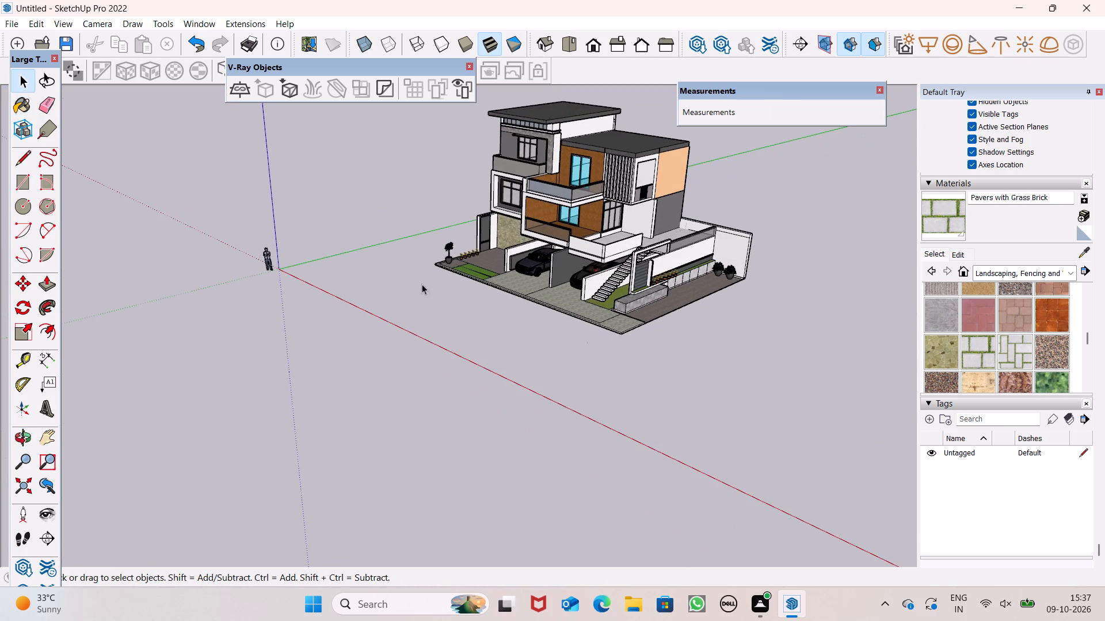
scroll(555, 277, "up", 5)
scroll(579, 273, "down", 4)
middle_click_drag(582, 298, 710, 325)
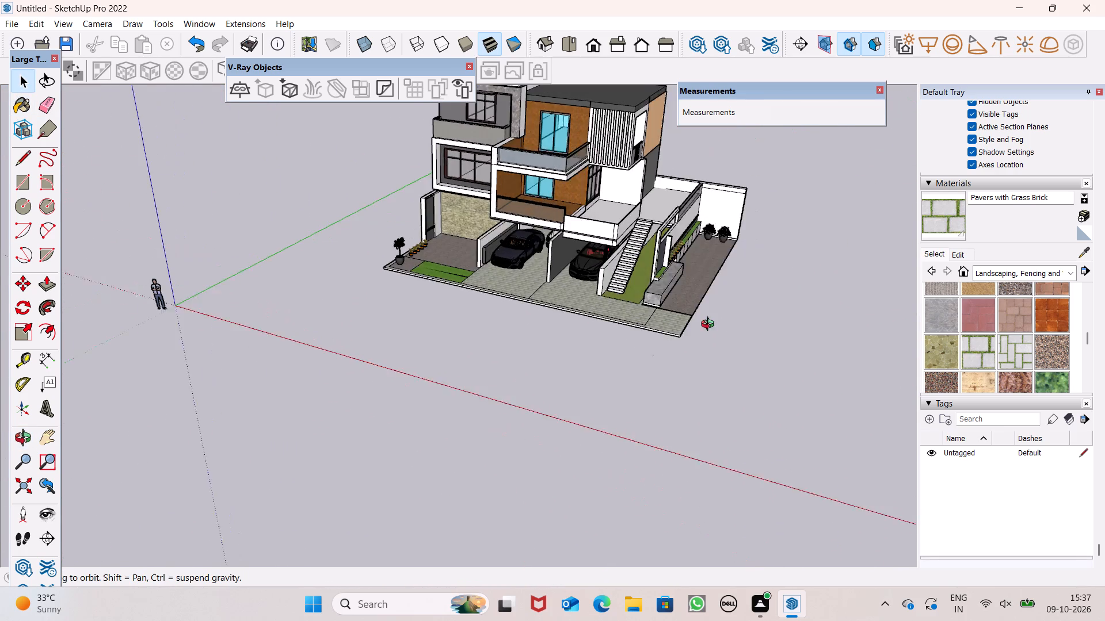
middle_click_drag(710, 325, 726, 325)
scroll(603, 323, "down", 5)
scroll(829, 336, "up", 5)
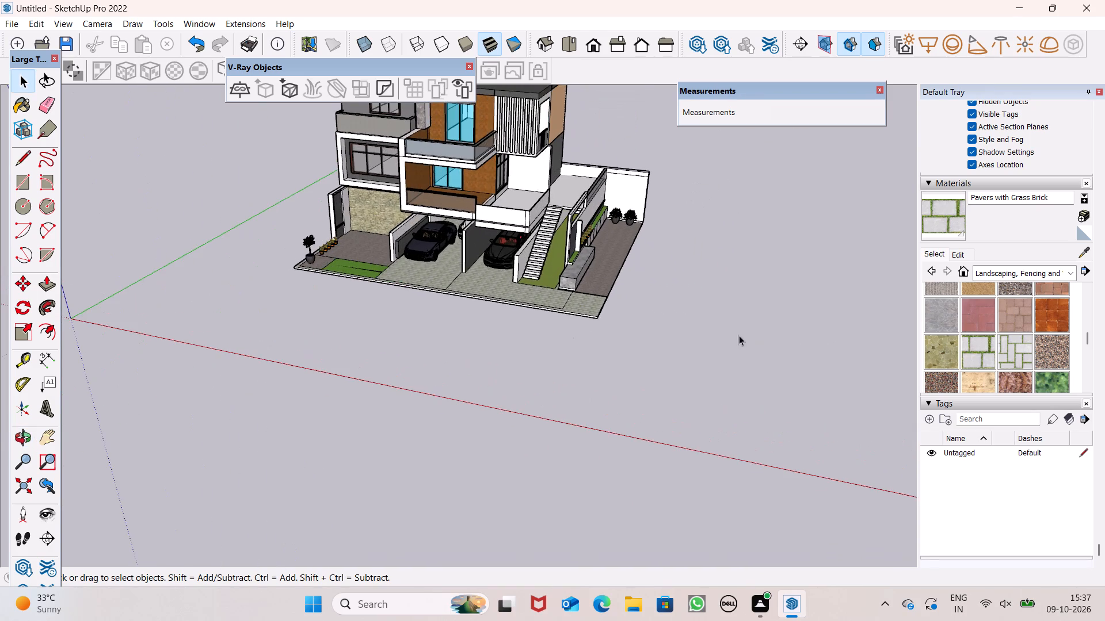
middle_click_drag(737, 335, 830, 434)
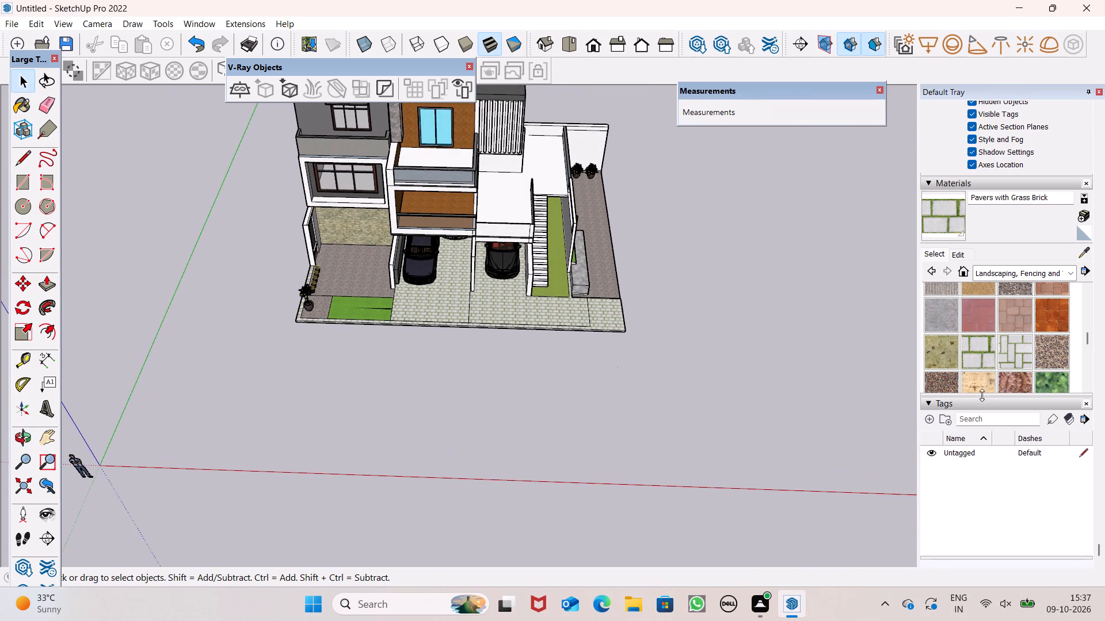
scroll(1003, 229, "down", 1)
scroll(1003, 229, "up", 15)
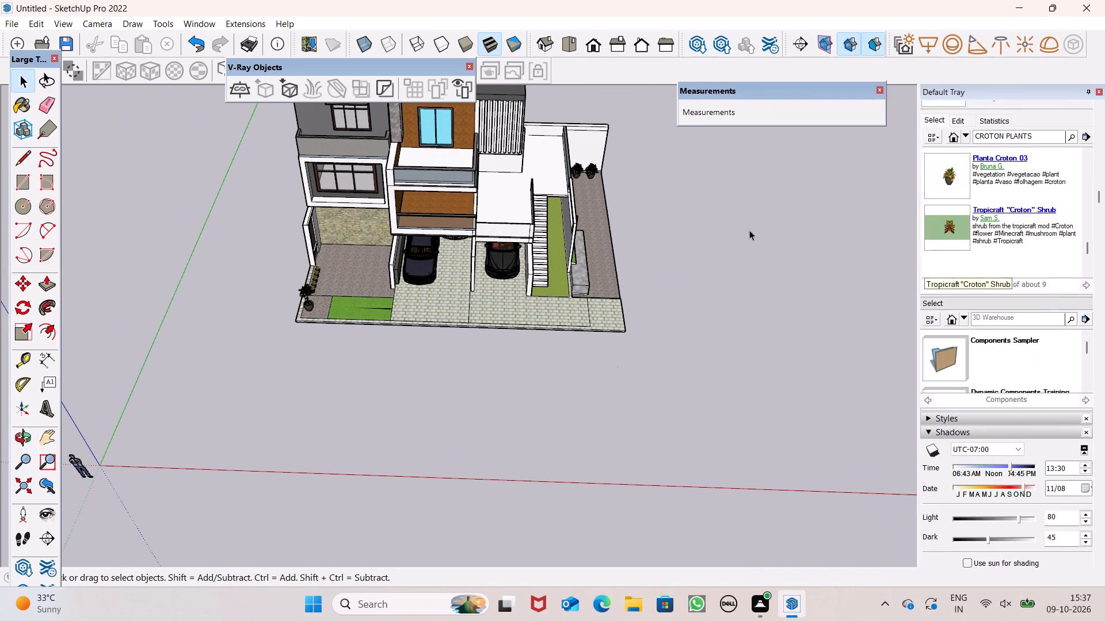
scroll(692, 250, "down", 8)
scroll(659, 272, "up", 1)
scroll(659, 272, "down", 3)
middle_click_drag(658, 281, 453, 101)
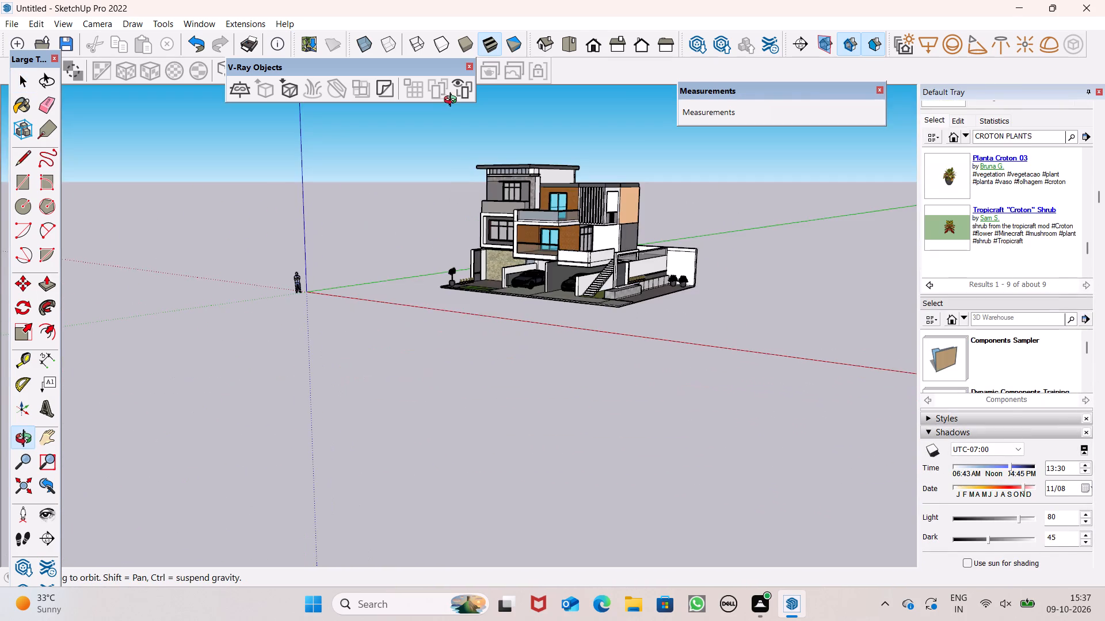
middle_click_drag(453, 101, 445, 148)
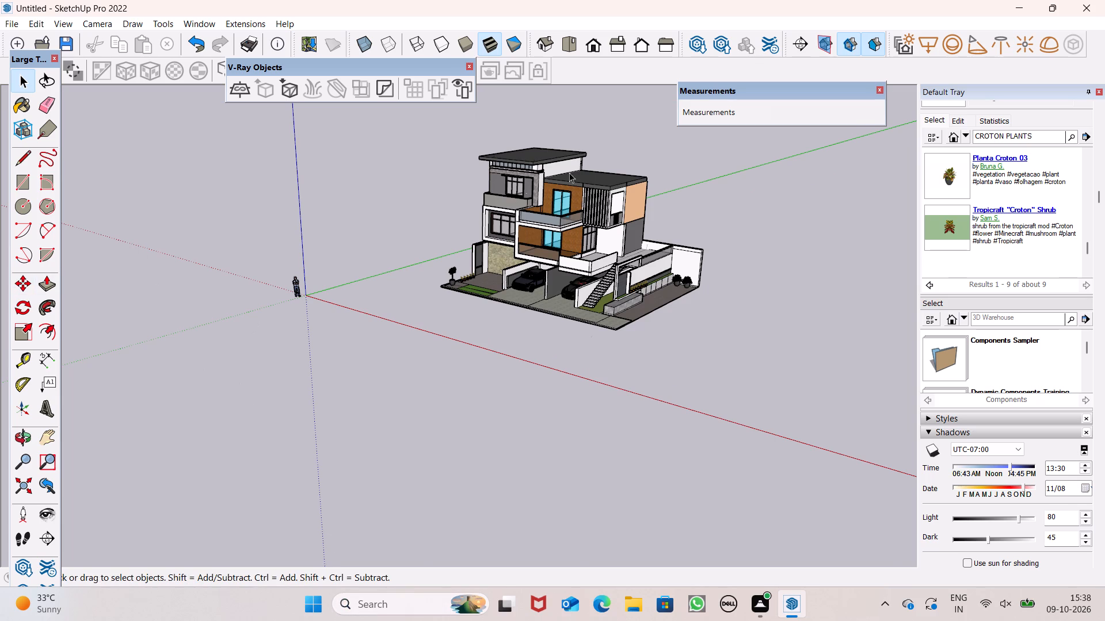
Inspect the balconies, parked cars and grass-brick paving up close, and review the whole front of the house.
scroll(569, 172, "up", 6)
scroll(501, 239, "up", 6)
scroll(463, 267, "up", 3)
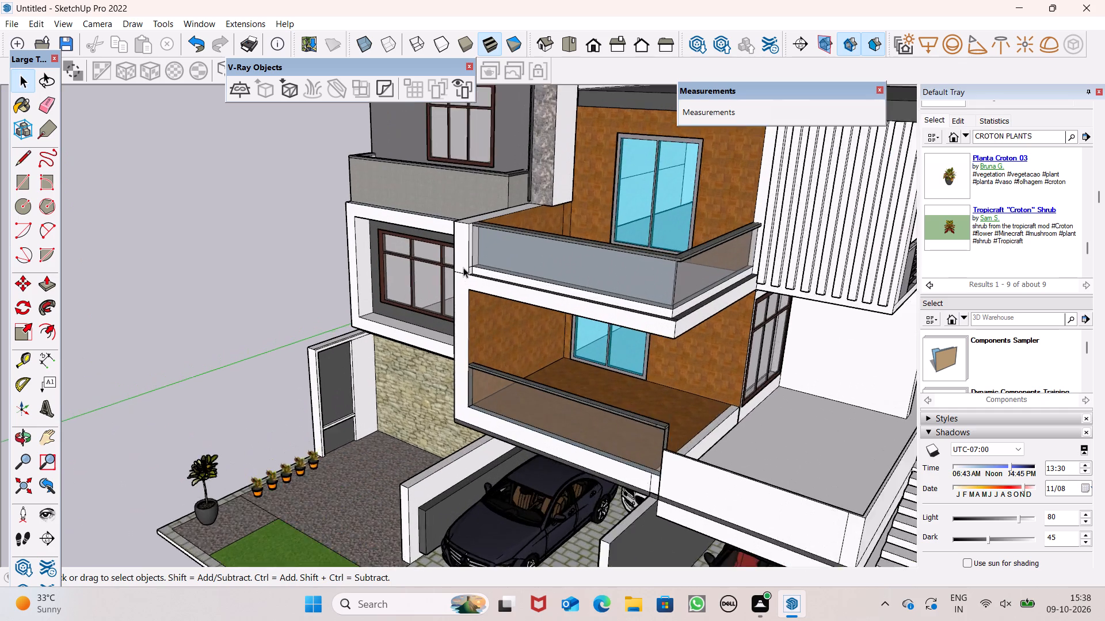
scroll(463, 267, "up", 2)
scroll(463, 267, "down", 2)
scroll(511, 474, "up", 1)
scroll(535, 308, "down", 5)
scroll(511, 572, "up", 2)
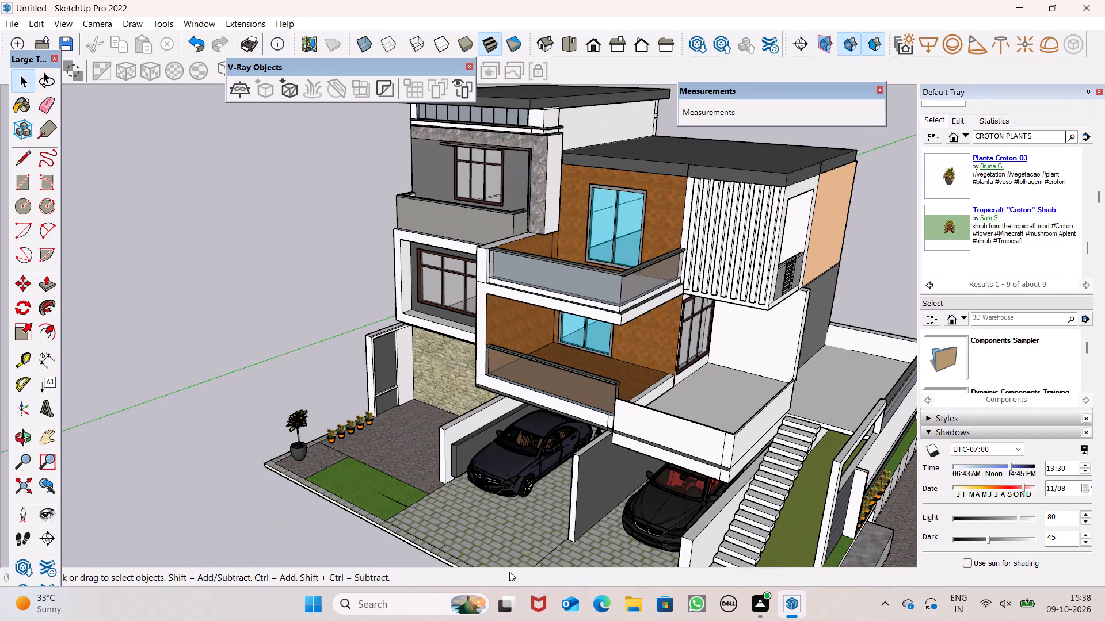
scroll(509, 572, "up", 12)
scroll(535, 469, "up", 5)
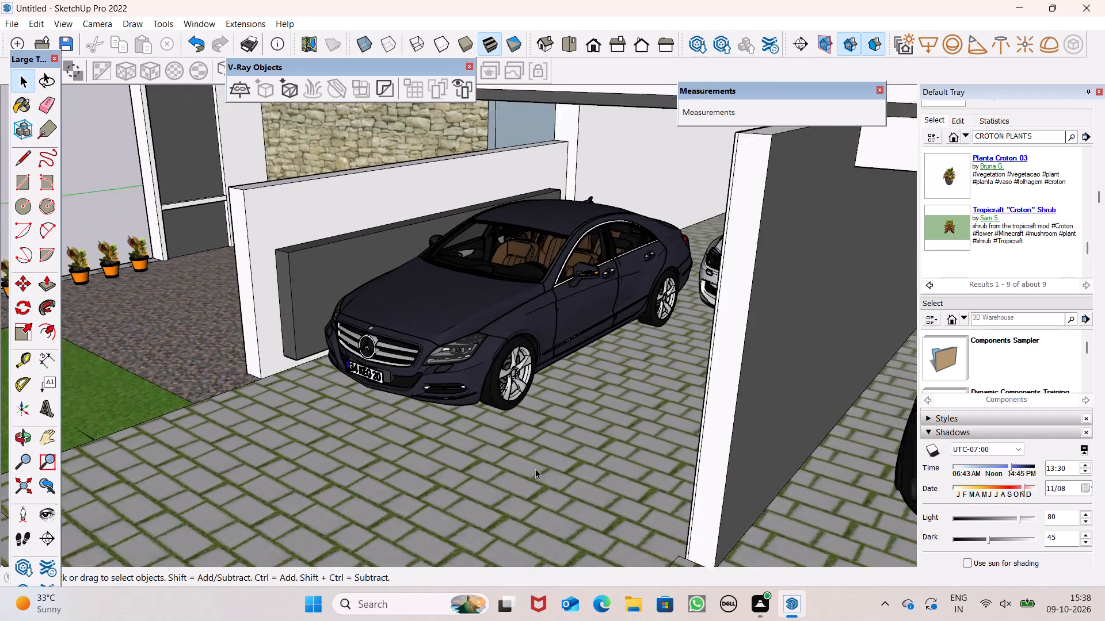
scroll(535, 438, "up", 1)
middle_click_drag(533, 438, 538, 446)
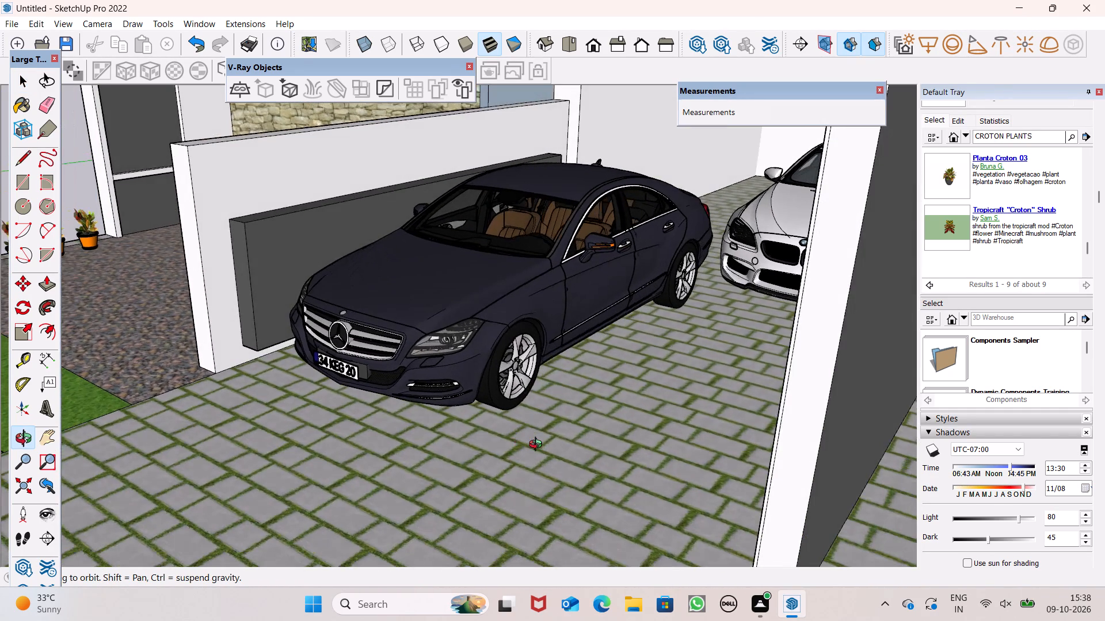
middle_click_drag(538, 446, 545, 444)
scroll(538, 446, "up", 1)
scroll(557, 397, "down", 8)
scroll(485, 372, "down", 6)
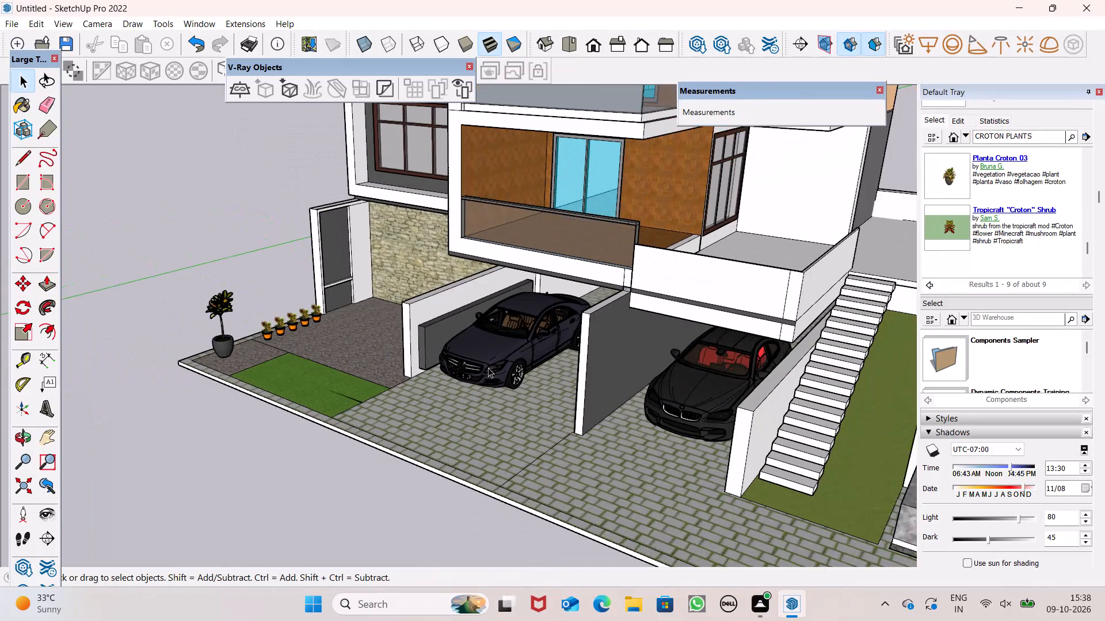
scroll(488, 367, "down", 2)
scroll(488, 367, "up", 1)
scroll(488, 367, "down", 11)
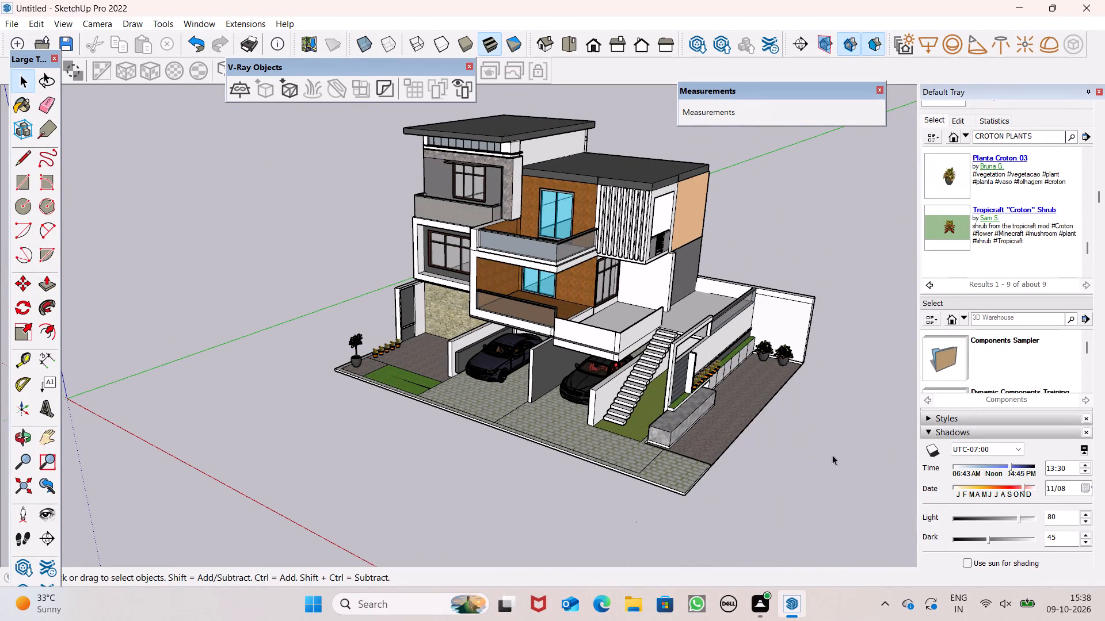
scroll(752, 234, "down", 3)
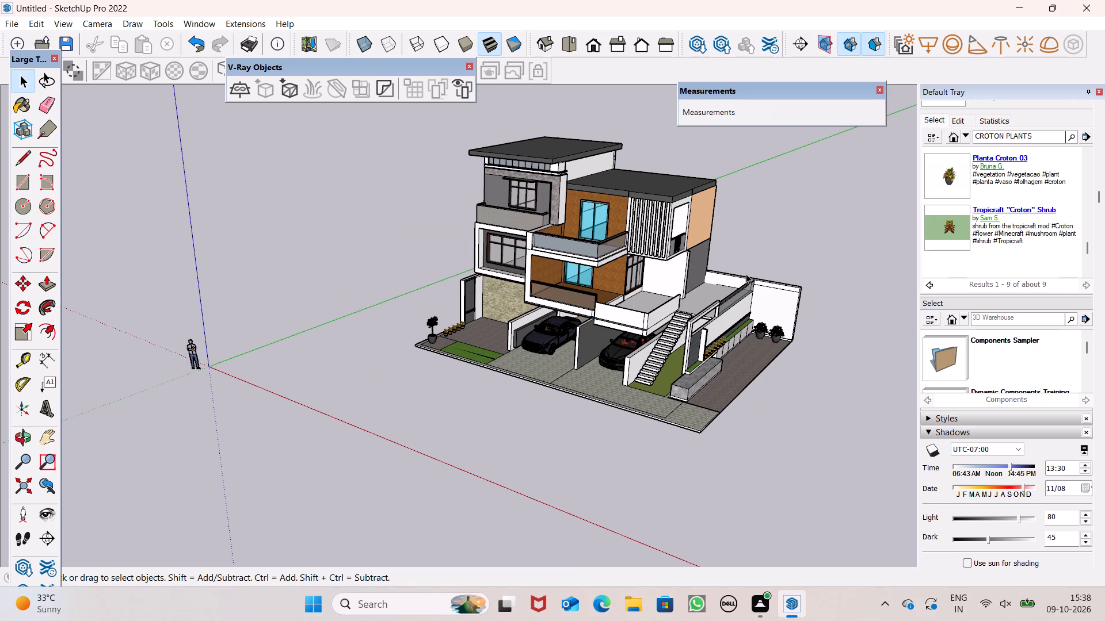
scroll(798, 192, "down", 3)
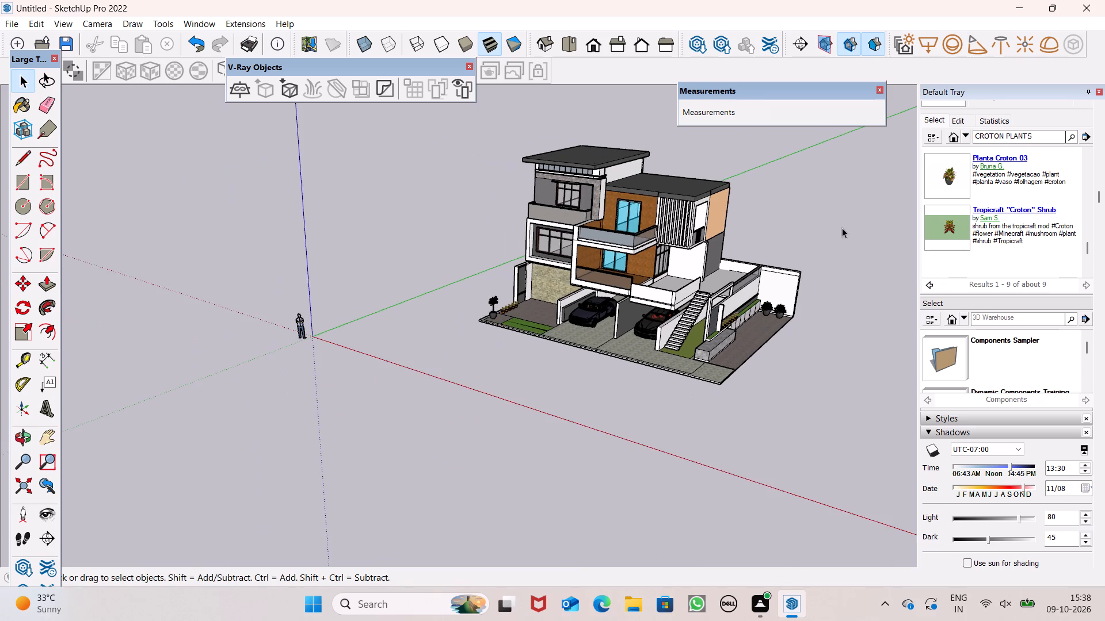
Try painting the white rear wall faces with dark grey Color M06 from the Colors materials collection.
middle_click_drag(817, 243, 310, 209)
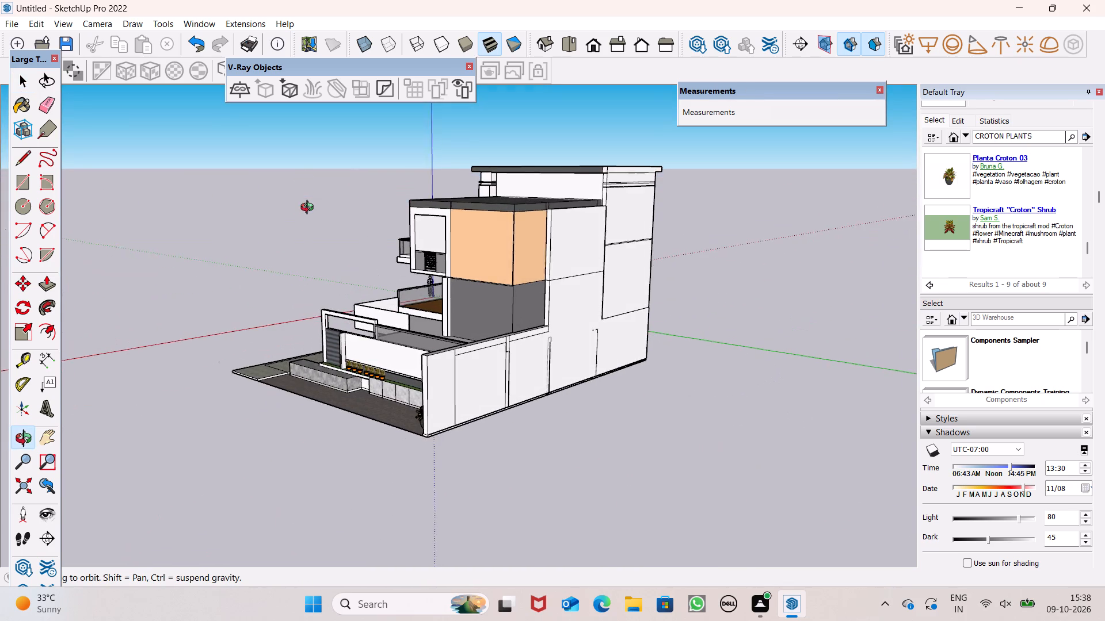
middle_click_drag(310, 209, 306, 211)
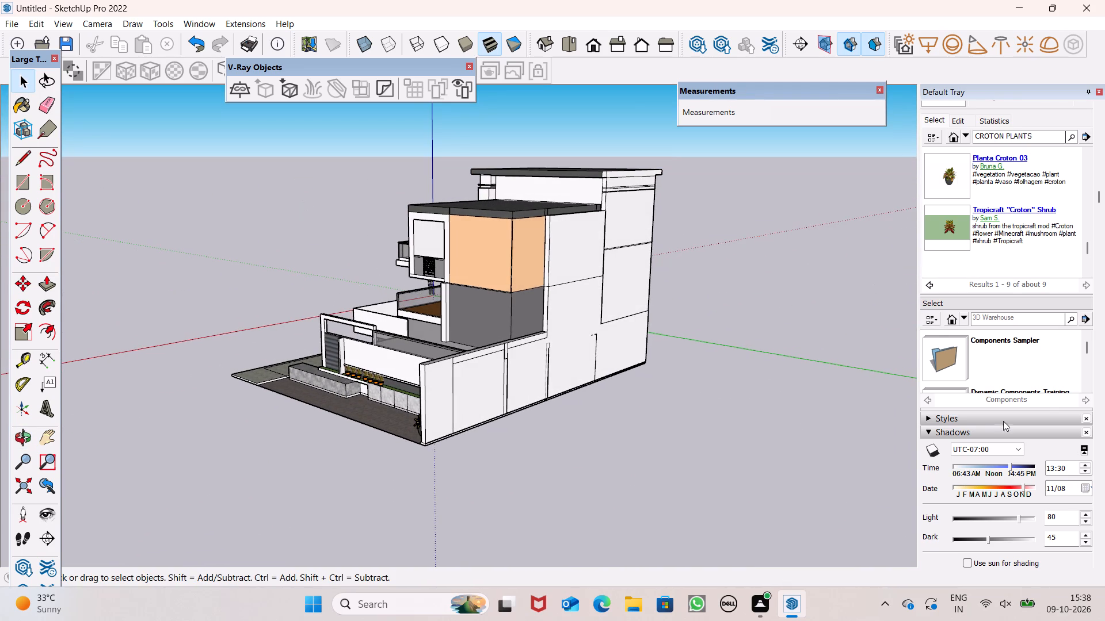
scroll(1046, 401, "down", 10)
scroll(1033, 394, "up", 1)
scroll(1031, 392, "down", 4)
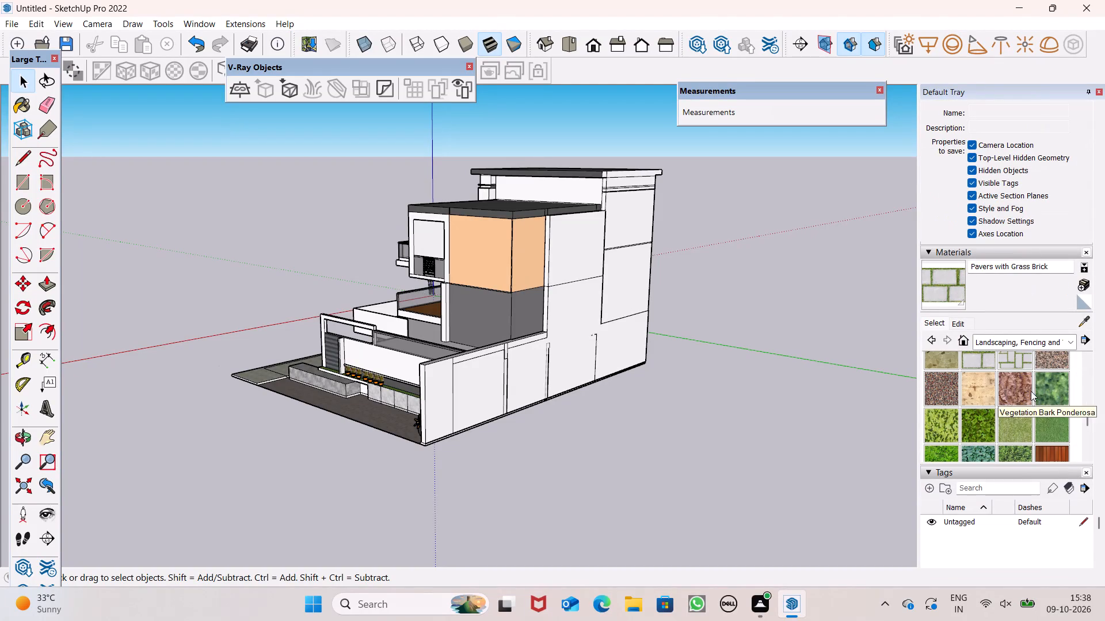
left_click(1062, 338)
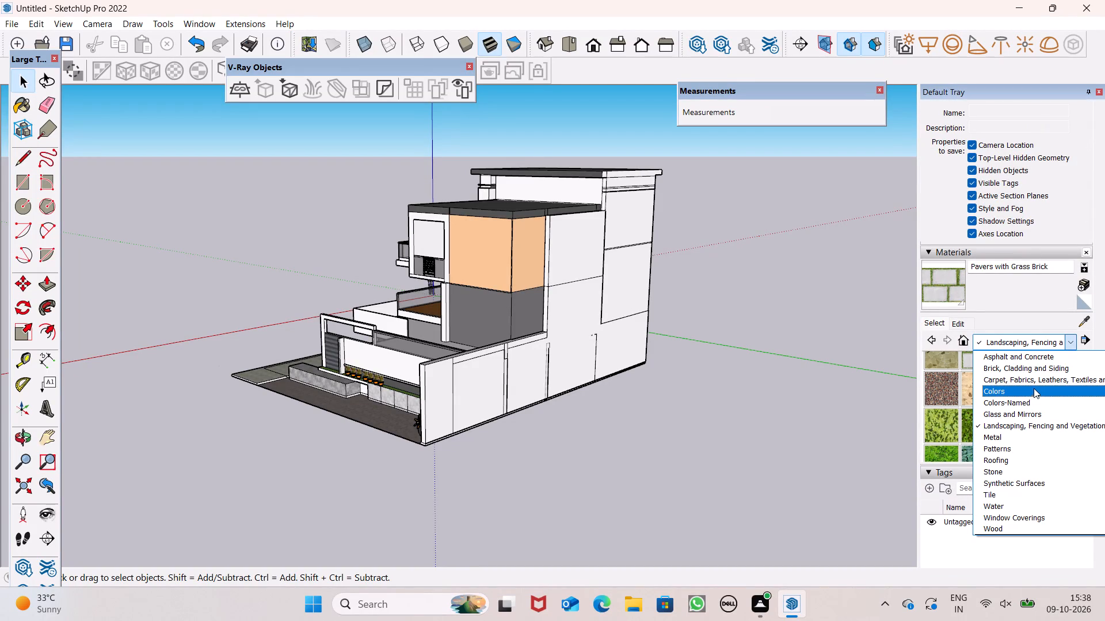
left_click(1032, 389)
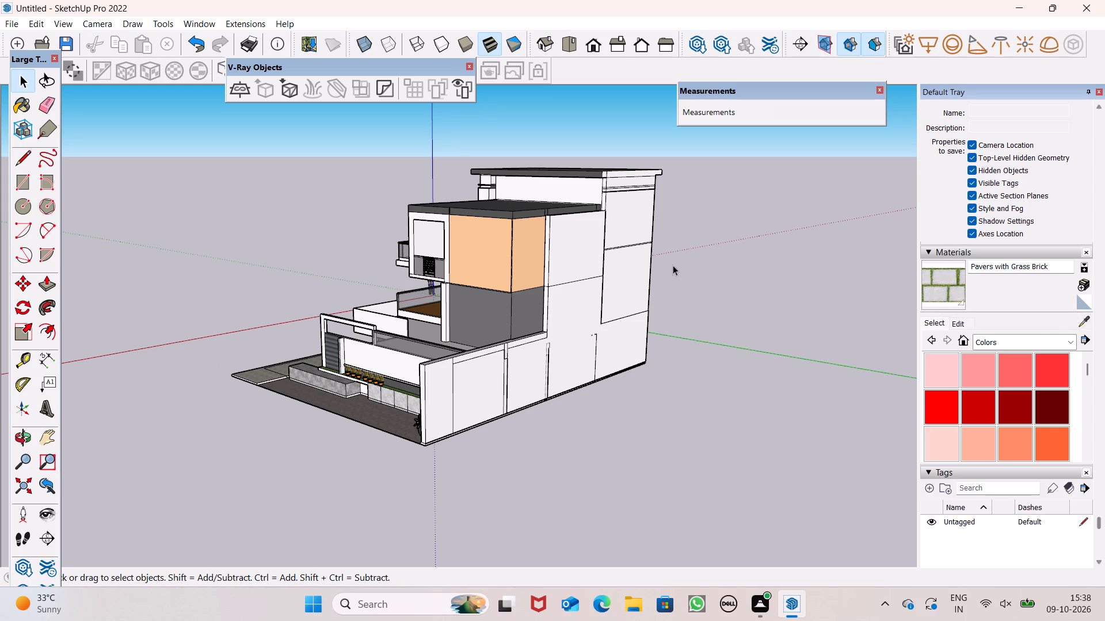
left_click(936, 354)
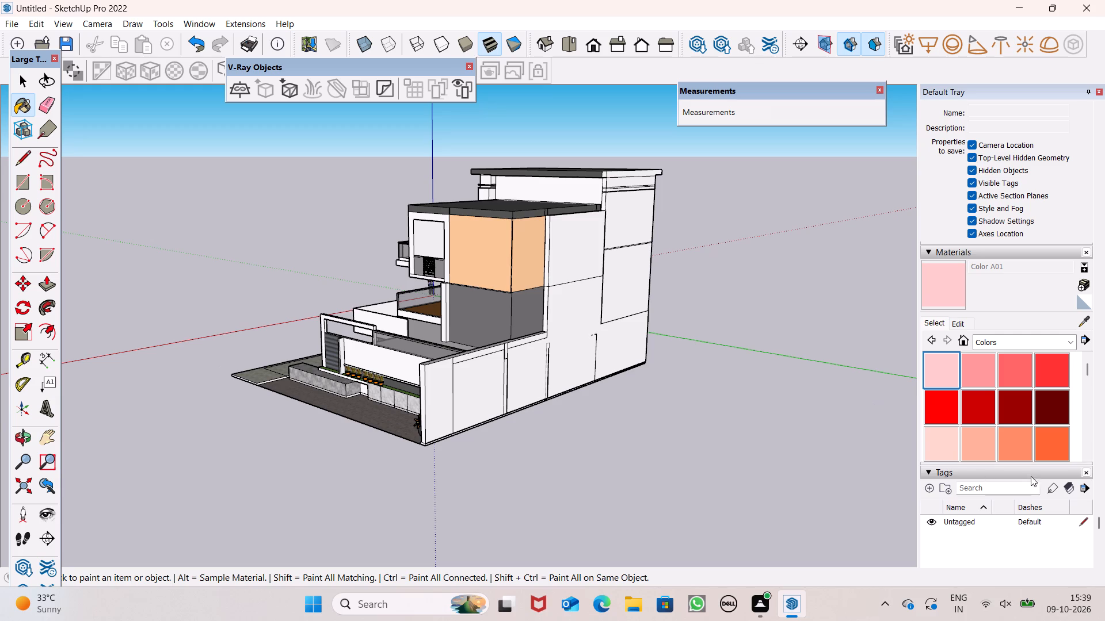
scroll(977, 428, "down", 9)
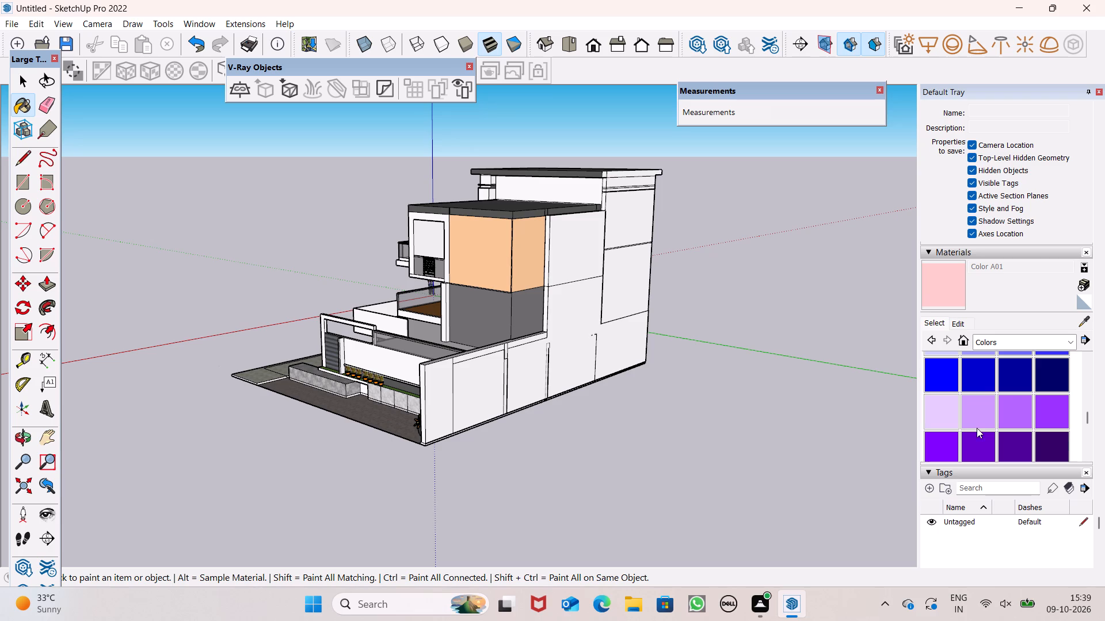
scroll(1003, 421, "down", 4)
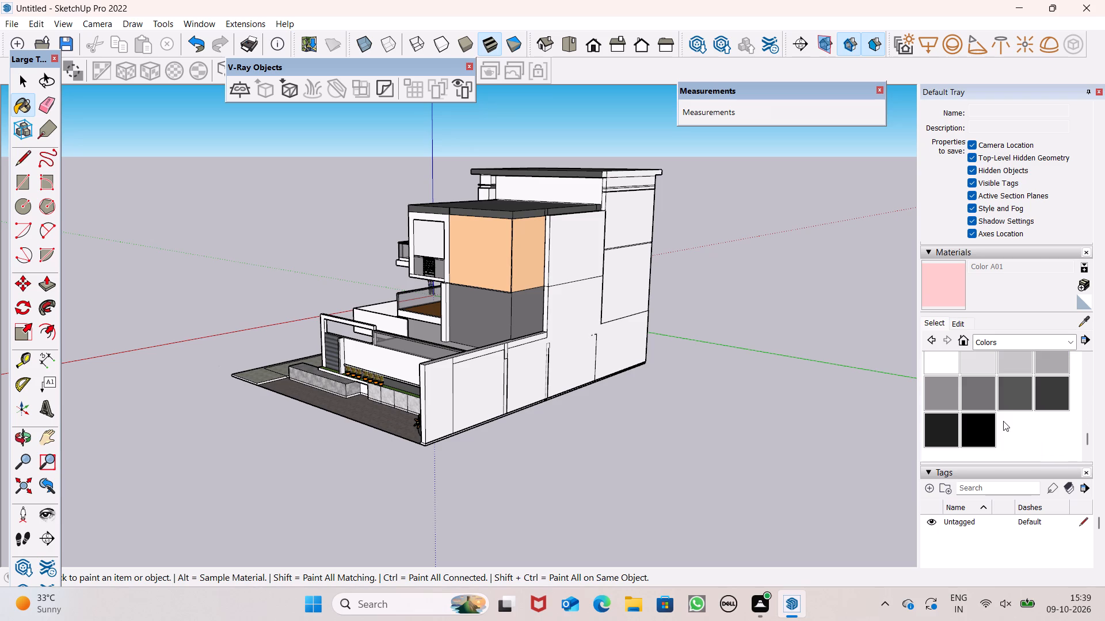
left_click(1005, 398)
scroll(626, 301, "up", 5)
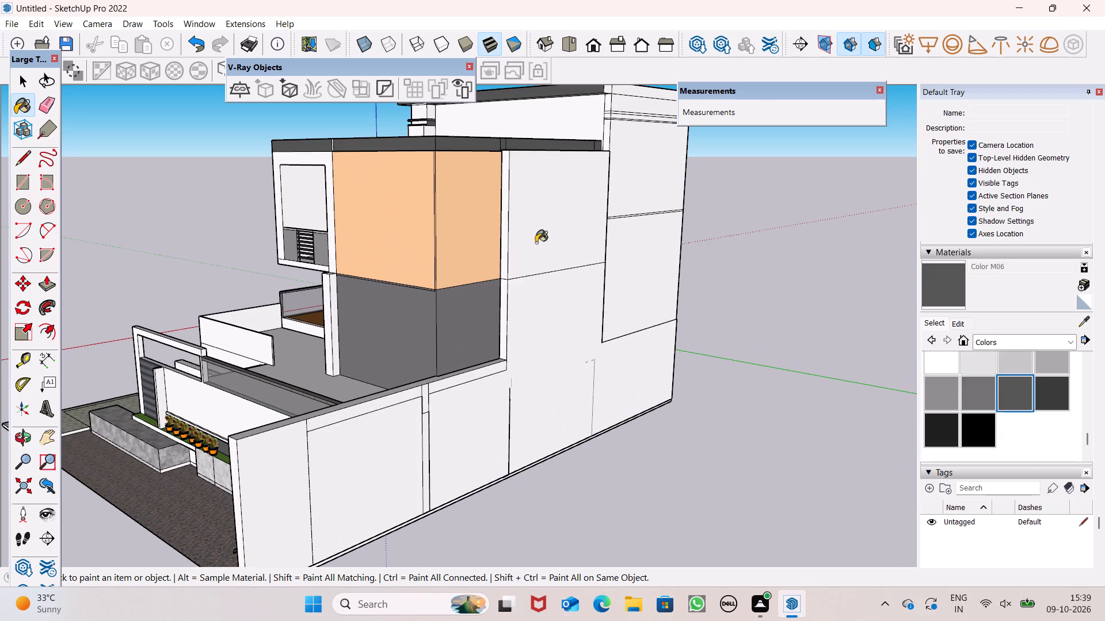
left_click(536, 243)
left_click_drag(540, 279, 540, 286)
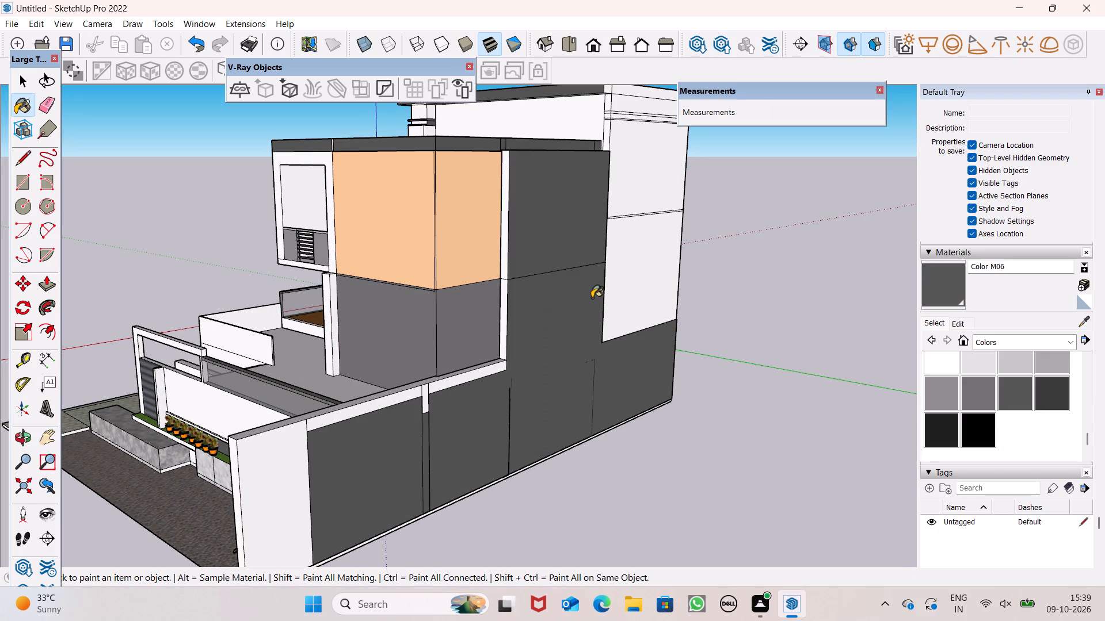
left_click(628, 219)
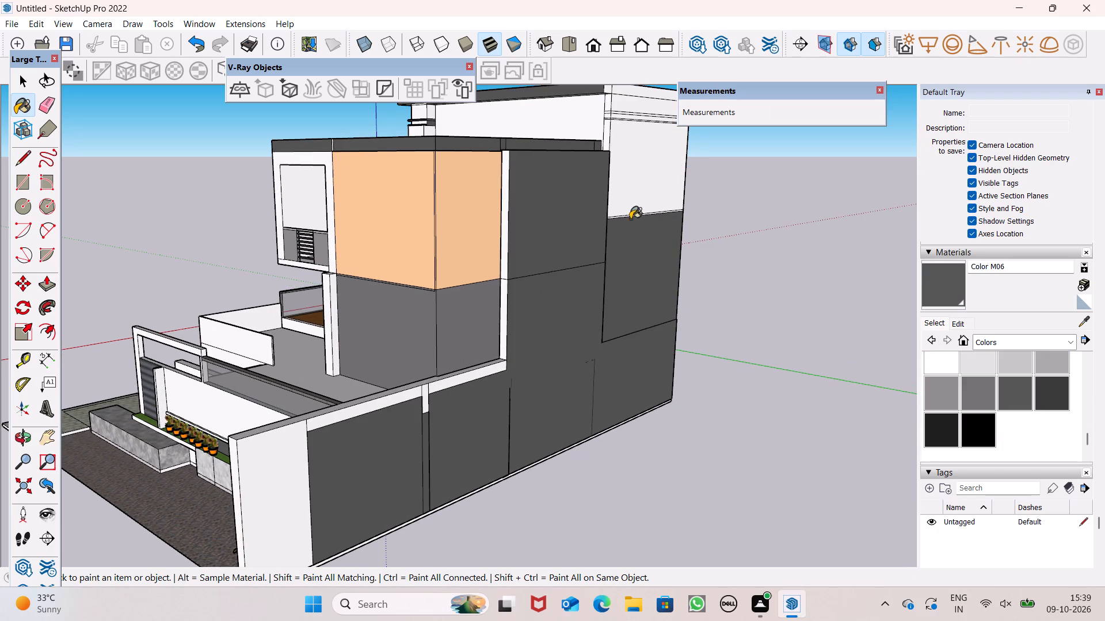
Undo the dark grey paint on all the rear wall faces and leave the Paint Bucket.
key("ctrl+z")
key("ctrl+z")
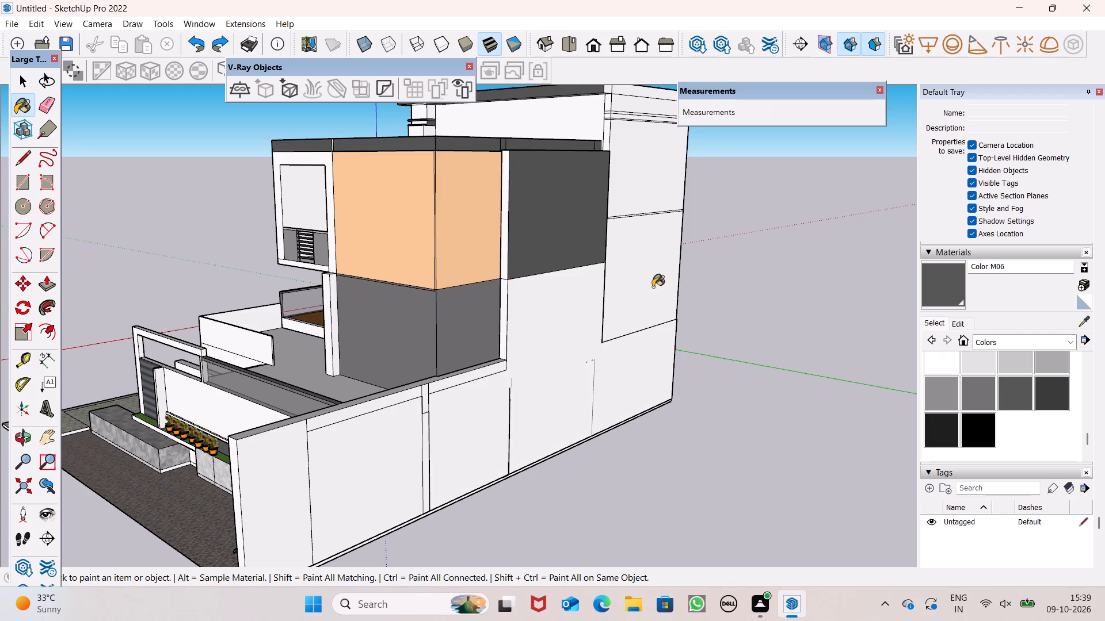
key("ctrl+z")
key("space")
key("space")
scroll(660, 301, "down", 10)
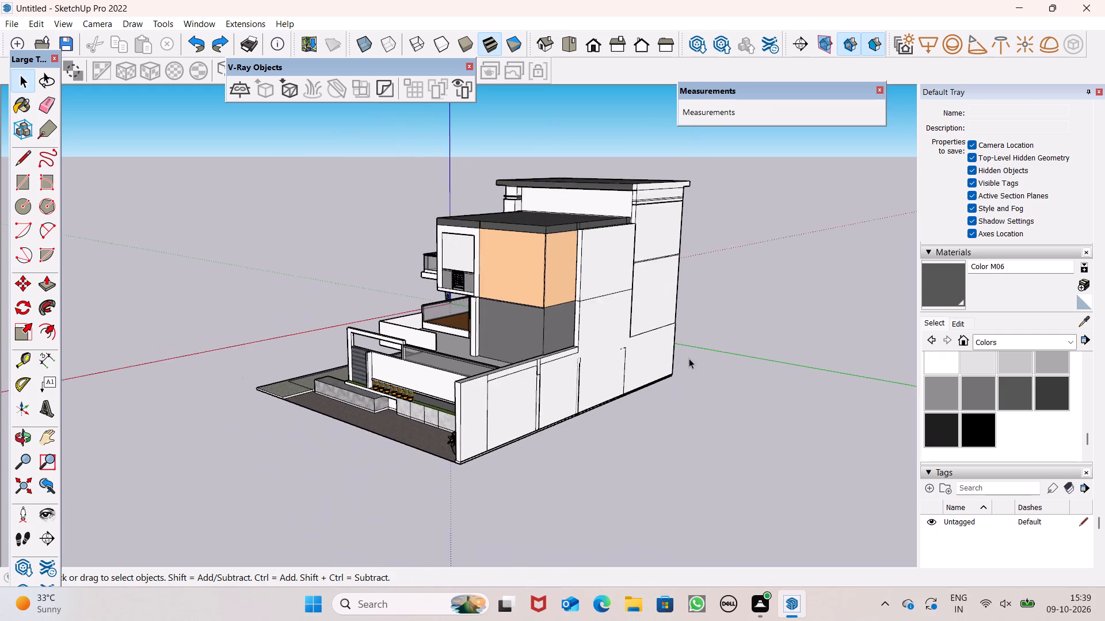
Paint the white side edge of the upper roof slab with dark grey Color M06.
middle_click_drag(689, 361, 624, 354)
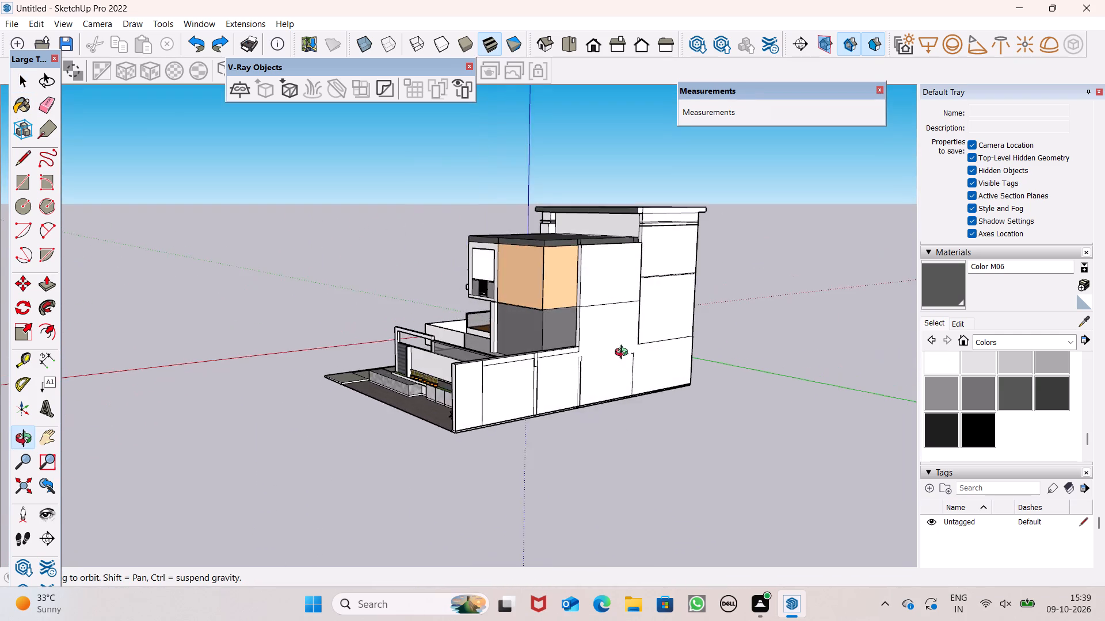
middle_click_drag(624, 354, 565, 411)
scroll(565, 411, "up", 1)
left_click(946, 300)
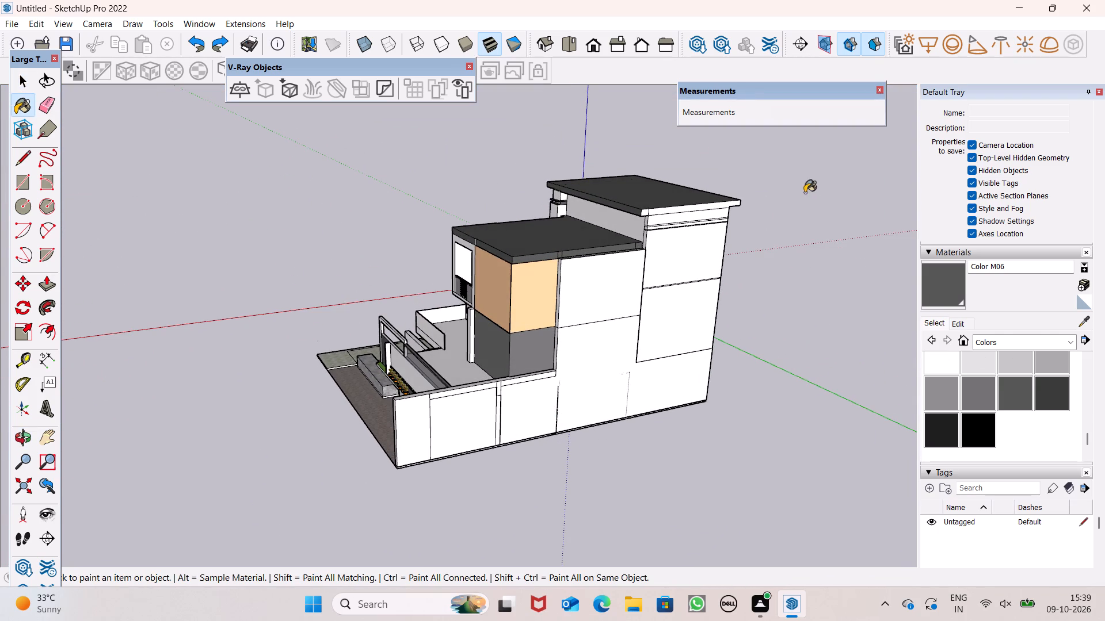
scroll(681, 220, "up", 15)
left_click(708, 256)
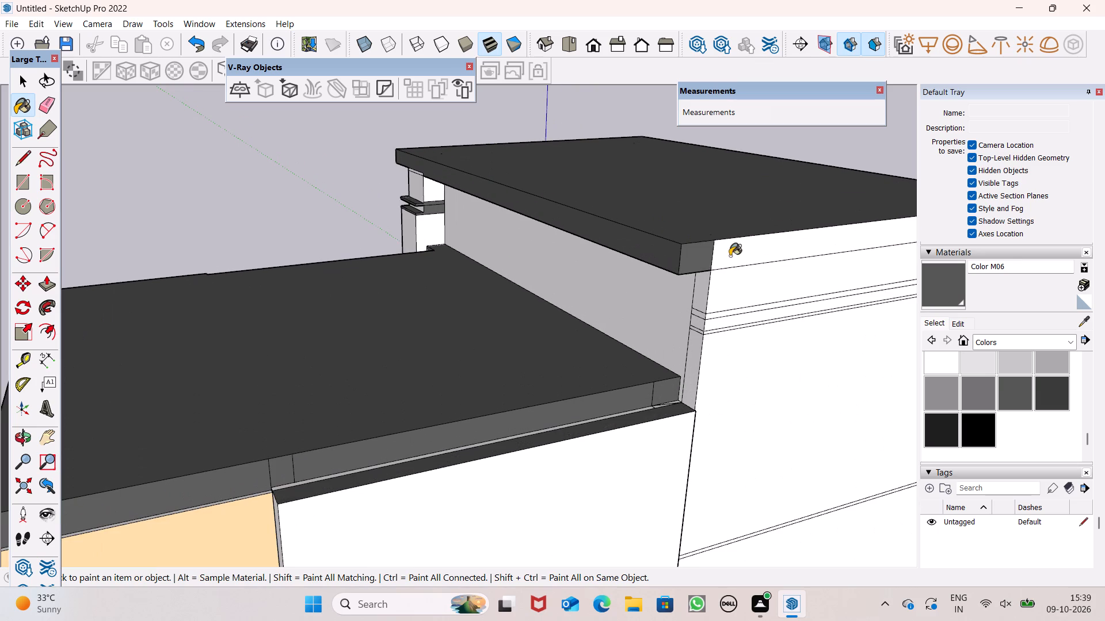
left_click(730, 256)
Paint adjoining faces on the same side of the house with Color M06 and leave the Paint Bucket.
scroll(548, 248, "down", 8)
middle_click_drag(691, 267, 707, 220)
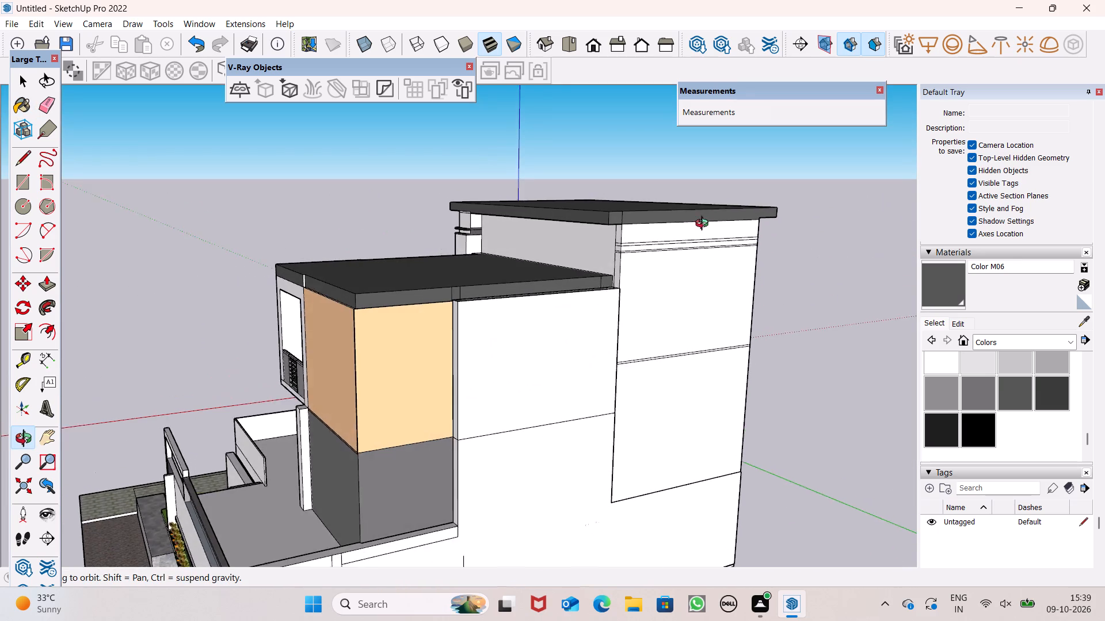
scroll(702, 234, "up", 1)
left_click(485, 409)
middle_click_drag(546, 405, 672, 420)
left_click_drag(617, 515, 622, 509)
left_click(685, 455)
left_click(677, 311)
scroll(736, 393, "down", 3)
middle_click_drag(653, 450, 810, 394)
scroll(620, 349, "down", 7)
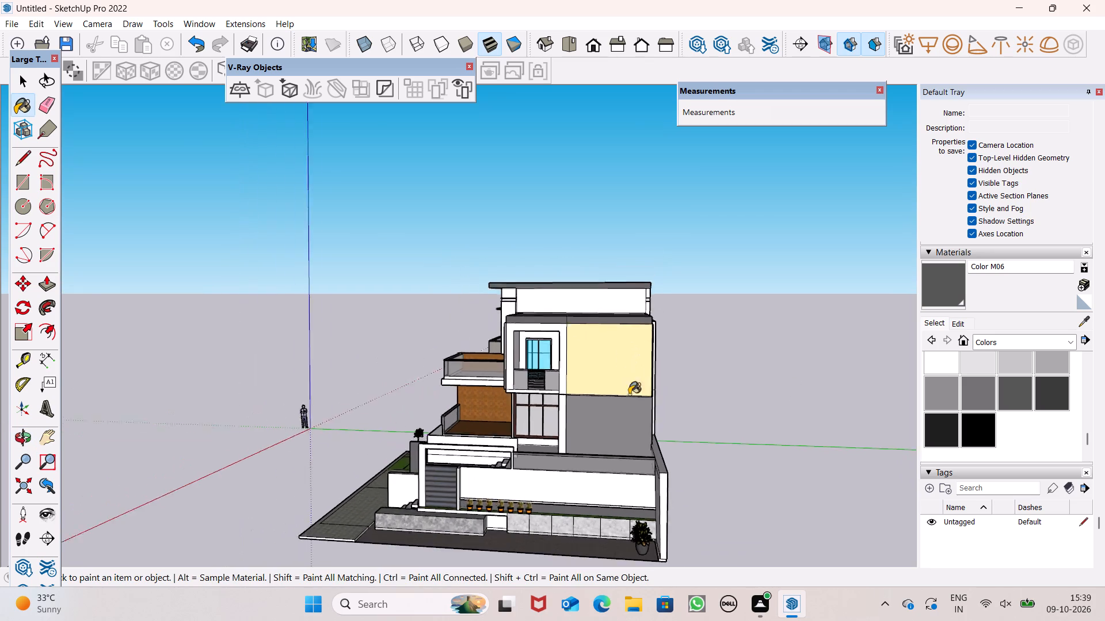
middle_click_drag(632, 427, 1031, 491)
scroll(723, 451, "up", 2)
key("space")
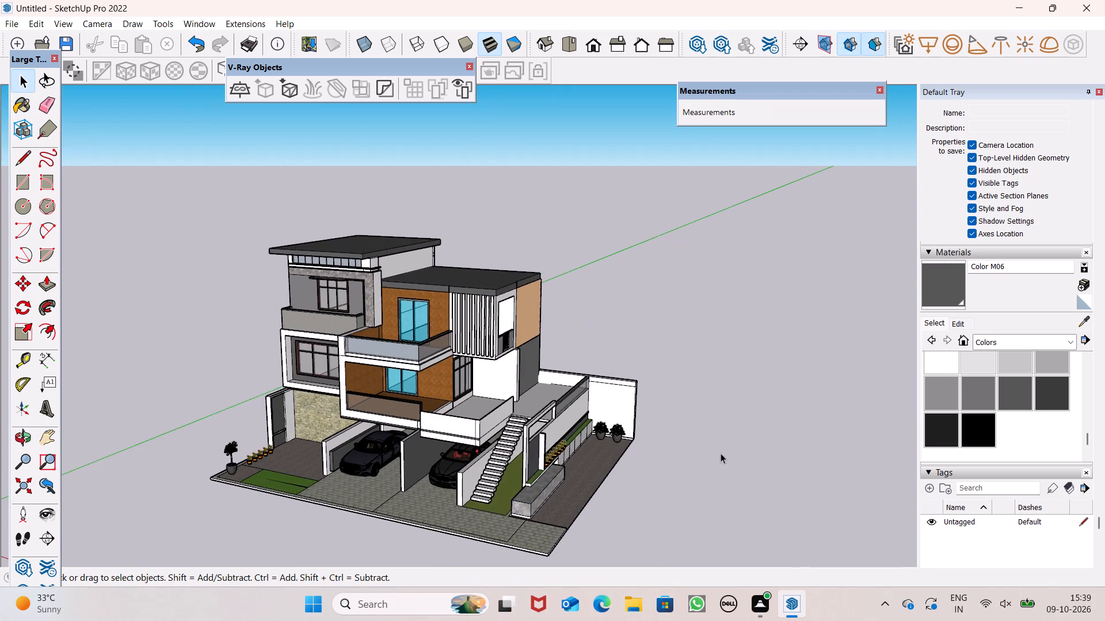
Examine the front facade, parked cars, staircase and grass-brick driveway from near and far.
scroll(721, 453, "down", 3)
middle_click_drag(714, 456, 845, 433)
scroll(685, 482, "up", 5)
scroll(637, 474, "up", 2)
scroll(613, 444, "down", 1)
scroll(613, 444, "up", 1)
scroll(613, 444, "down", 1)
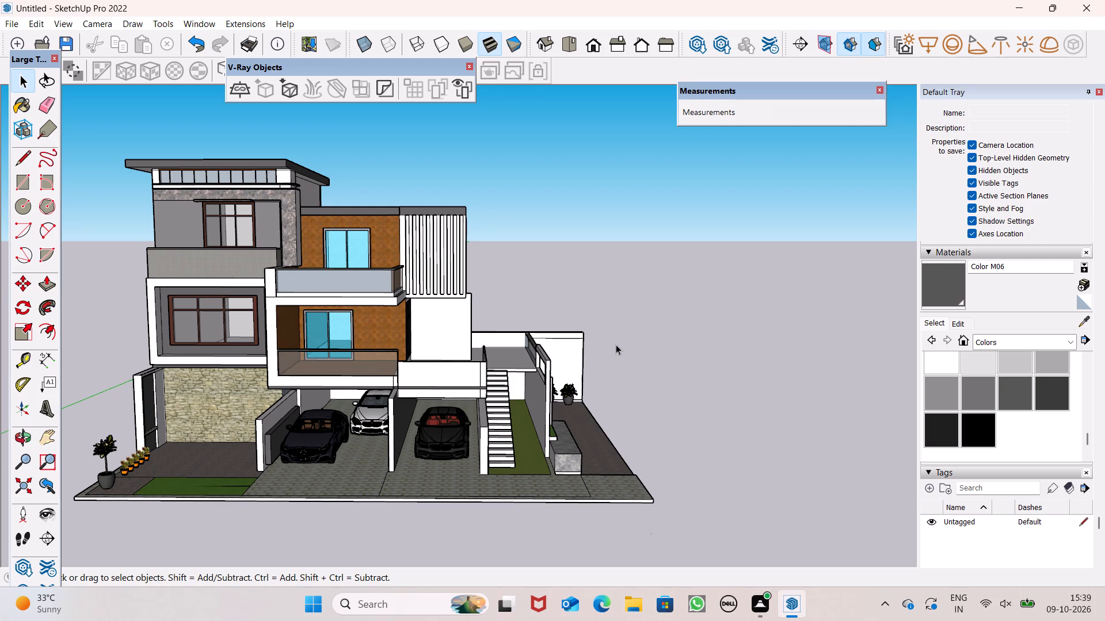
scroll(554, 308, "down", 3)
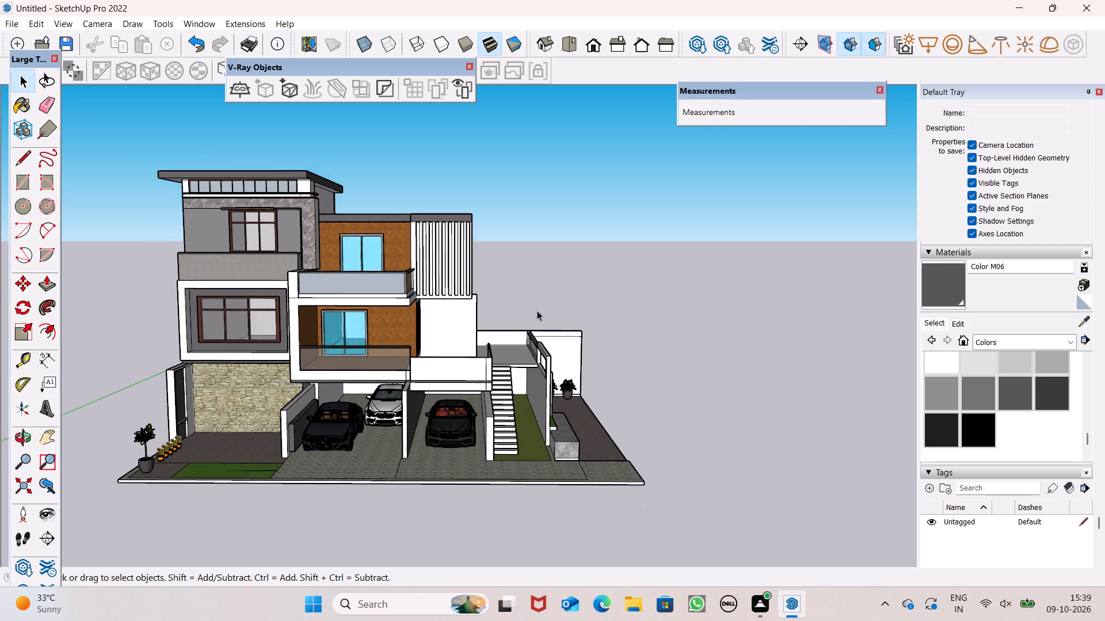
scroll(537, 310, "down", 2)
middle_click_drag(515, 351, 473, 432)
scroll(474, 431, "up", 4)
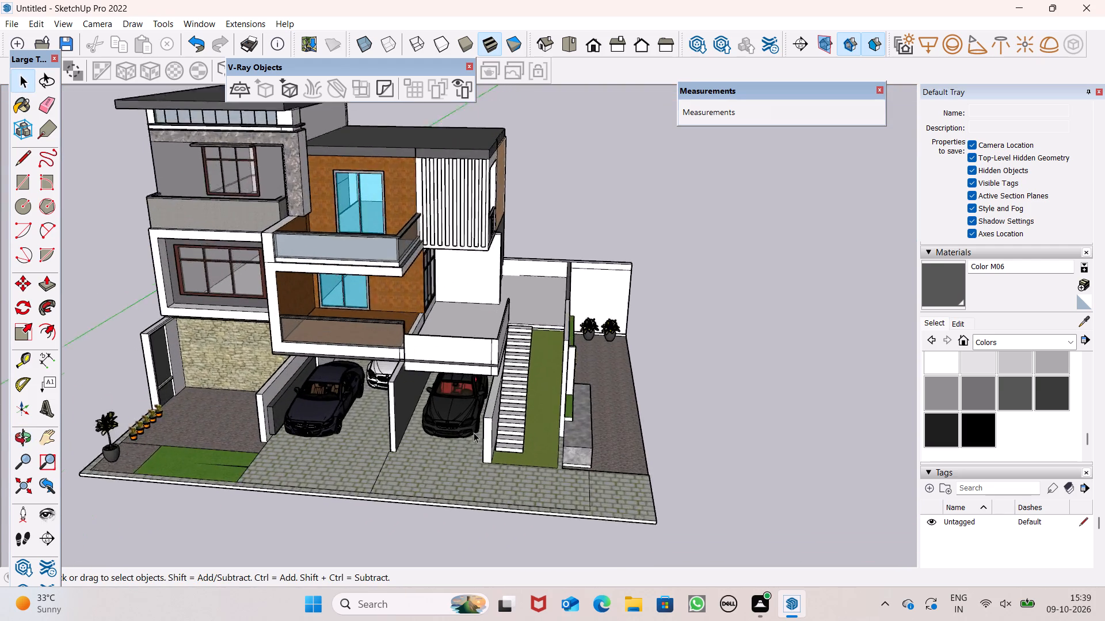
scroll(474, 432, "up", 3)
scroll(447, 443, "down", 1)
scroll(441, 445, "up", 3)
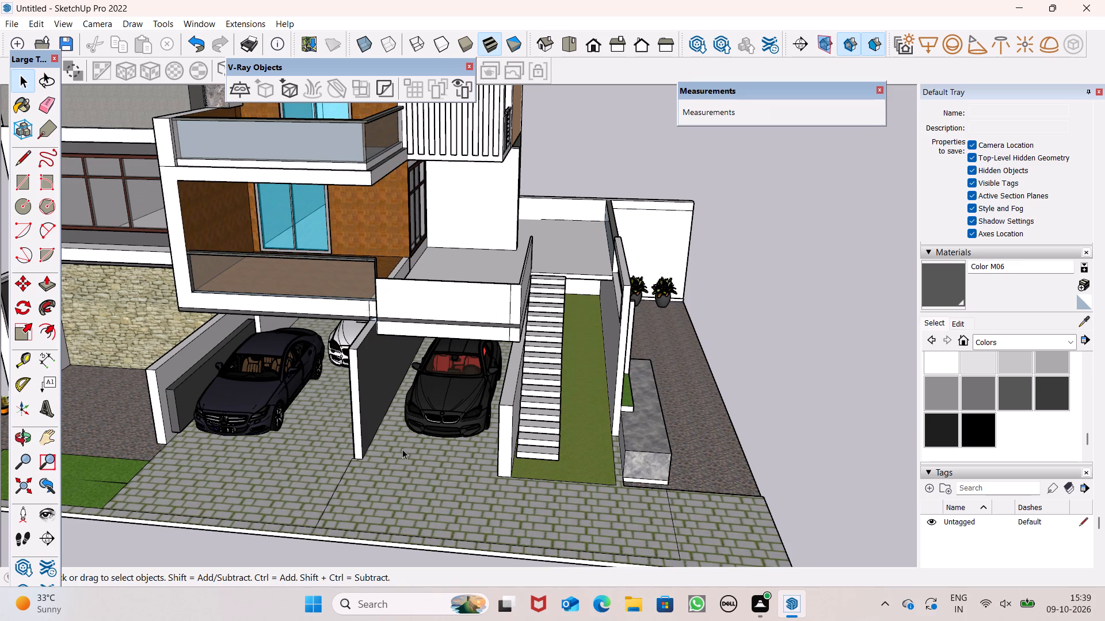
scroll(542, 302, "down", 2)
scroll(599, 279, "down", 7)
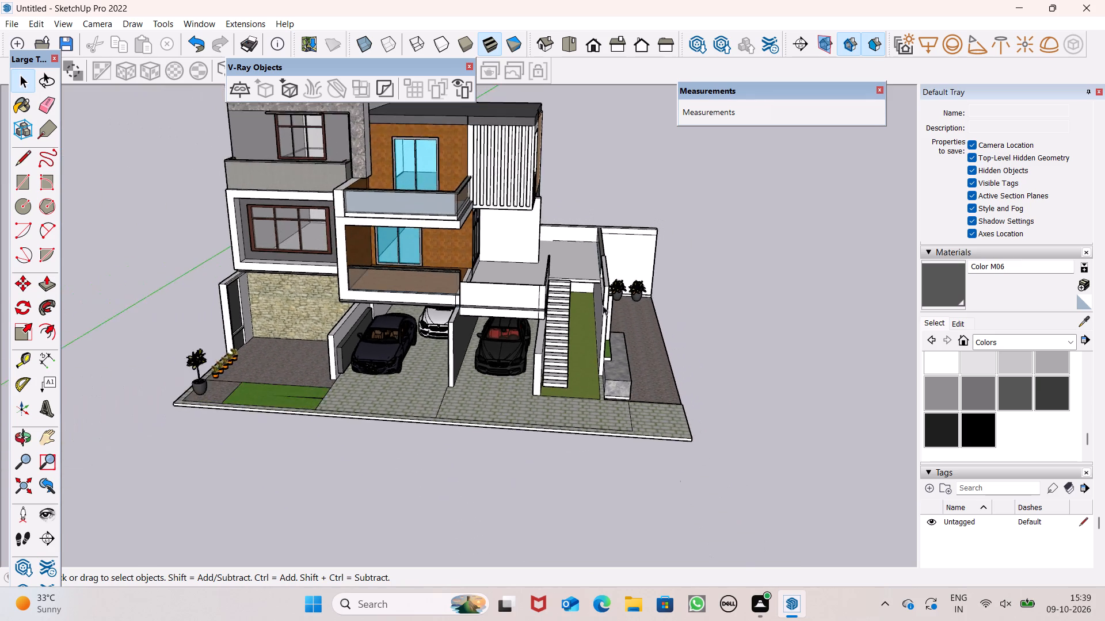
scroll(592, 384, "down", 5)
middle_click_drag(600, 366, 581, 329)
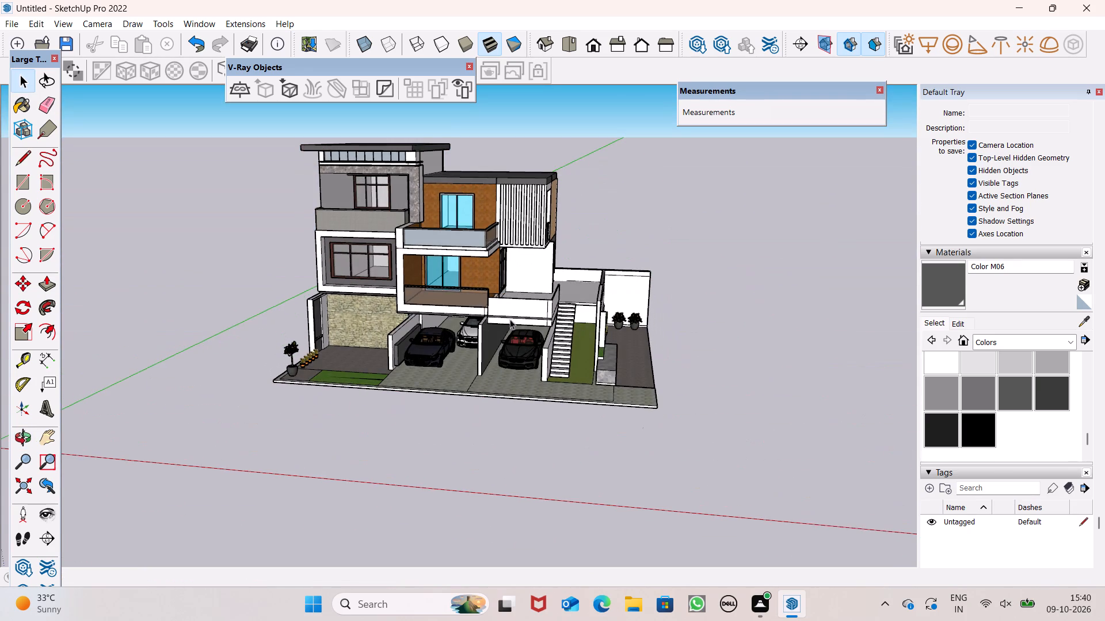
Review the whole house and find a slightly raised front view that shows the complete plot.
scroll(482, 328, "up", 2)
scroll(482, 324, "down", 1)
scroll(544, 235, "up", 1)
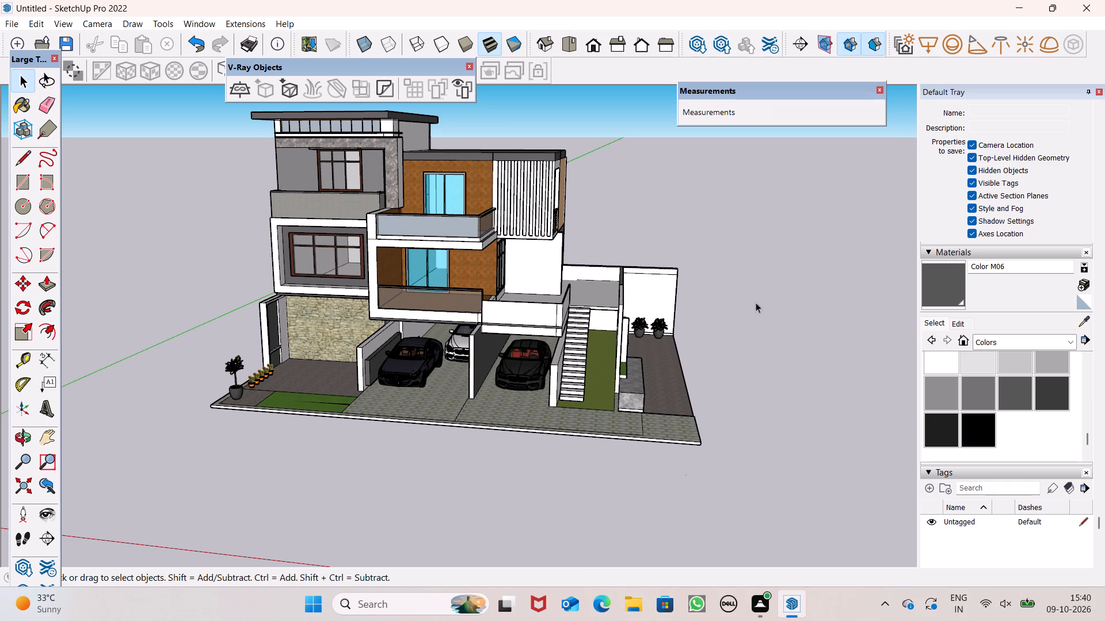
scroll(677, 363, "up", 1)
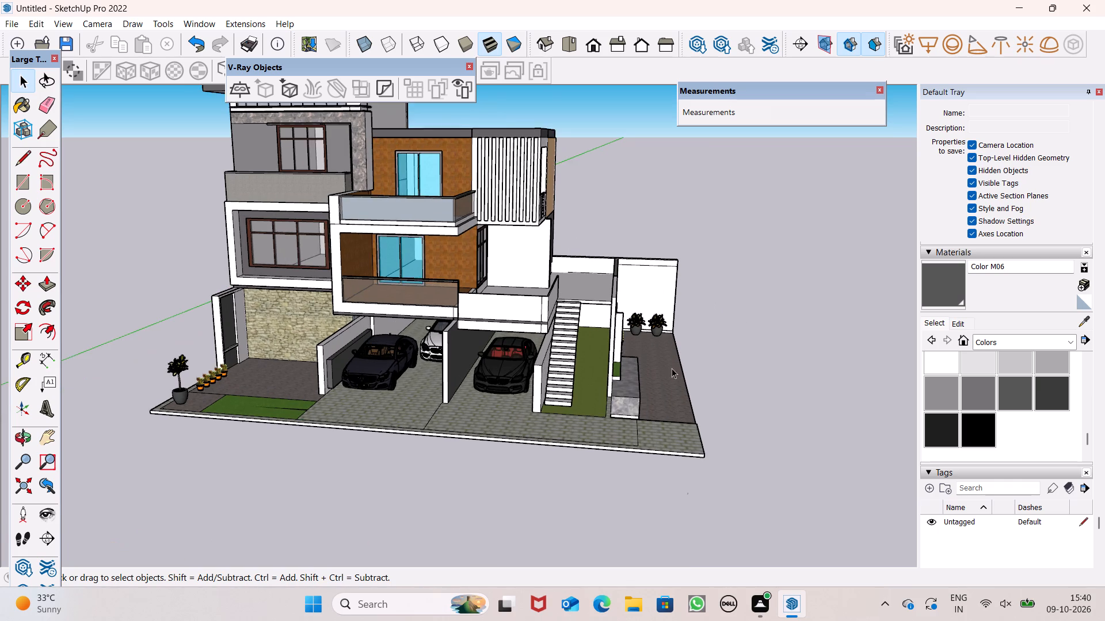
scroll(672, 368, "up", 1)
scroll(648, 480, "down", 4)
scroll(644, 488, "up", 1)
scroll(644, 488, "down", 1)
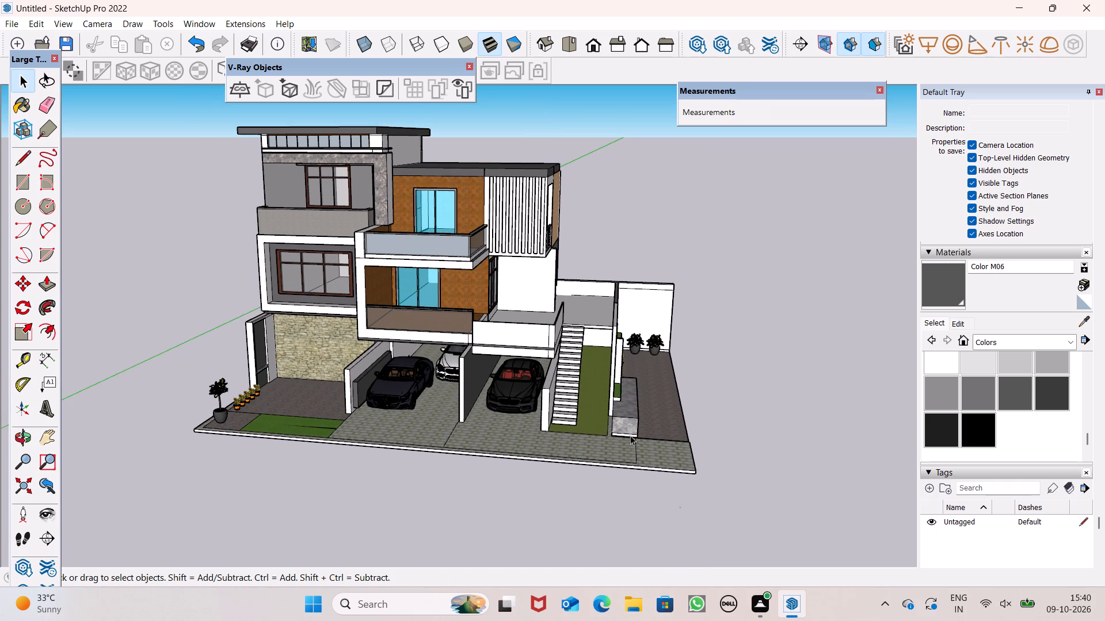
scroll(630, 435, "up", 1)
scroll(605, 491, "down", 2)
middle_click_drag(621, 505, 662, 545)
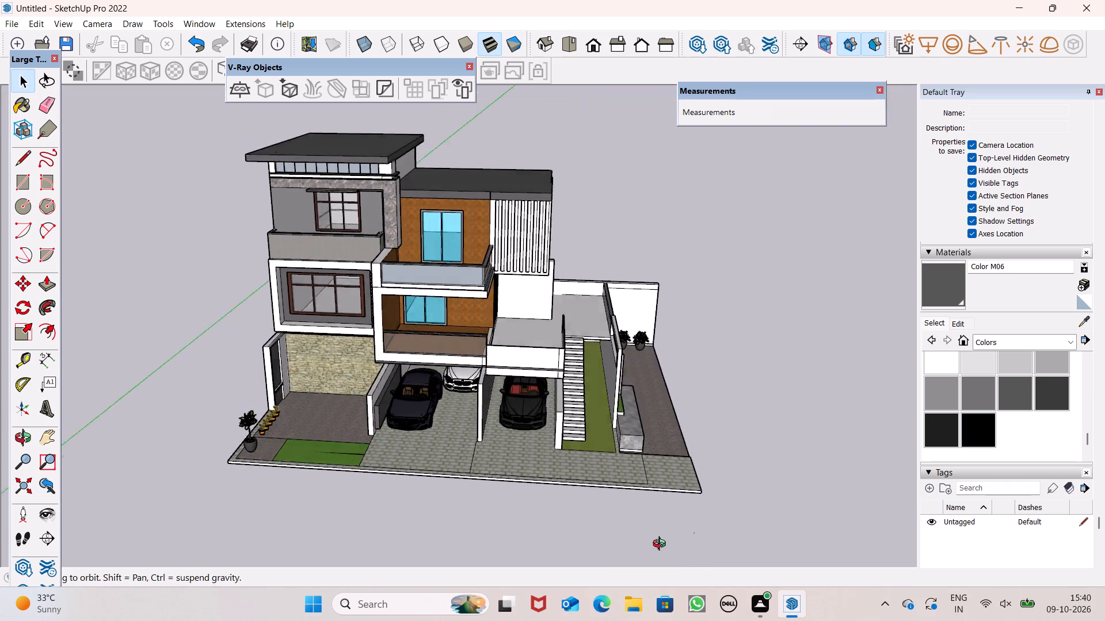
middle_click_drag(662, 545, 654, 517)
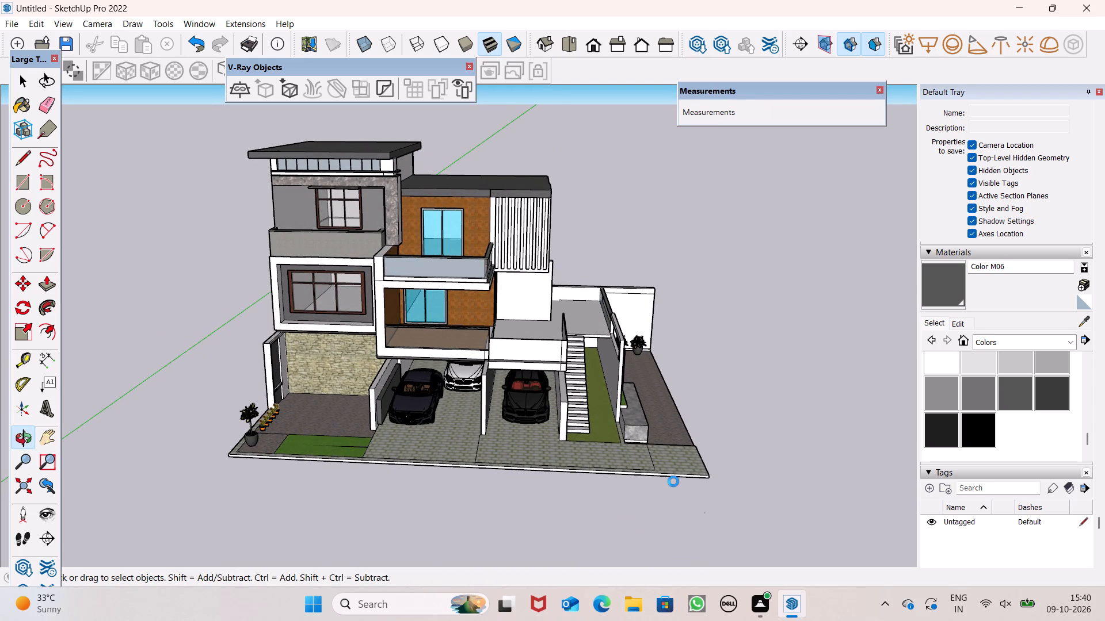
scroll(657, 386, "down", 1)
scroll(657, 386, "up", 1)
scroll(657, 386, "down", 1)
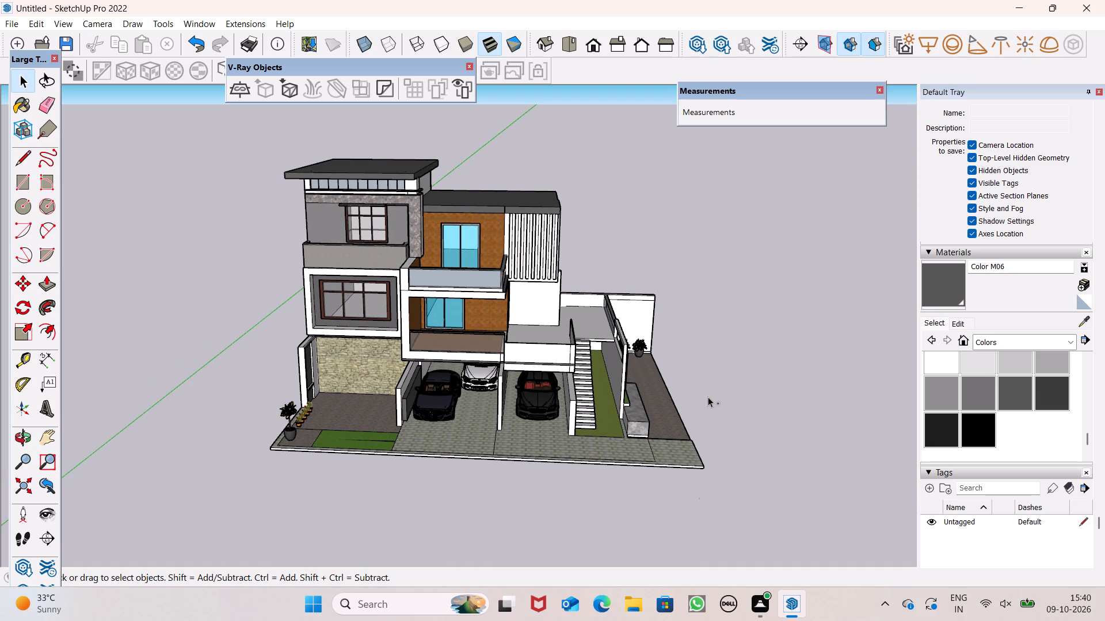
Save the model in the Documents folder as MODERN VILLA.
key("ctrl+s")
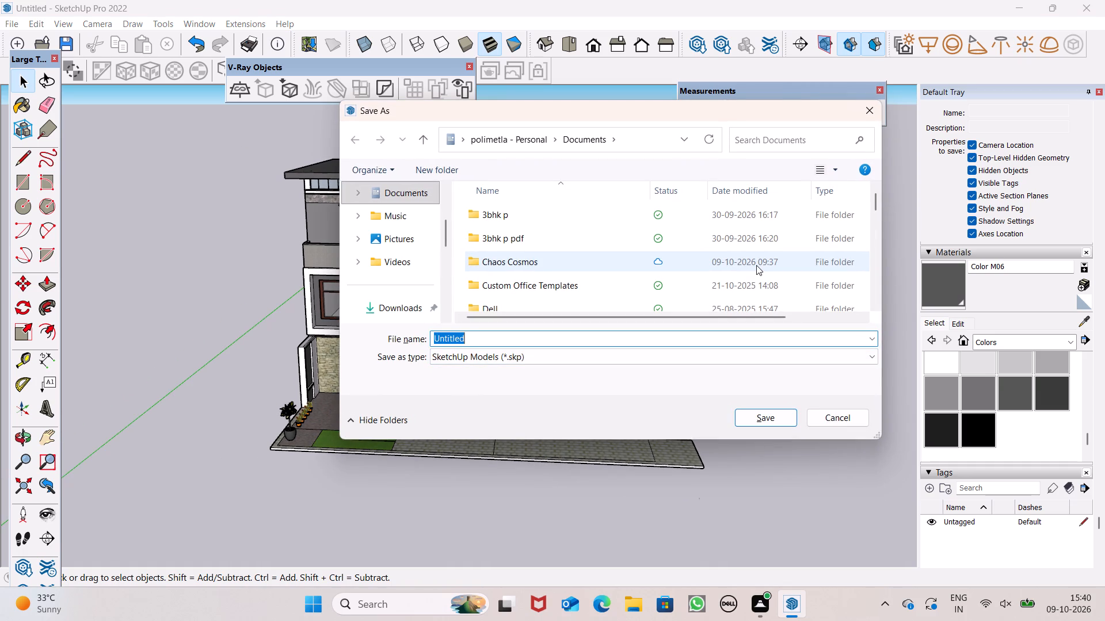
key("BackSpace")
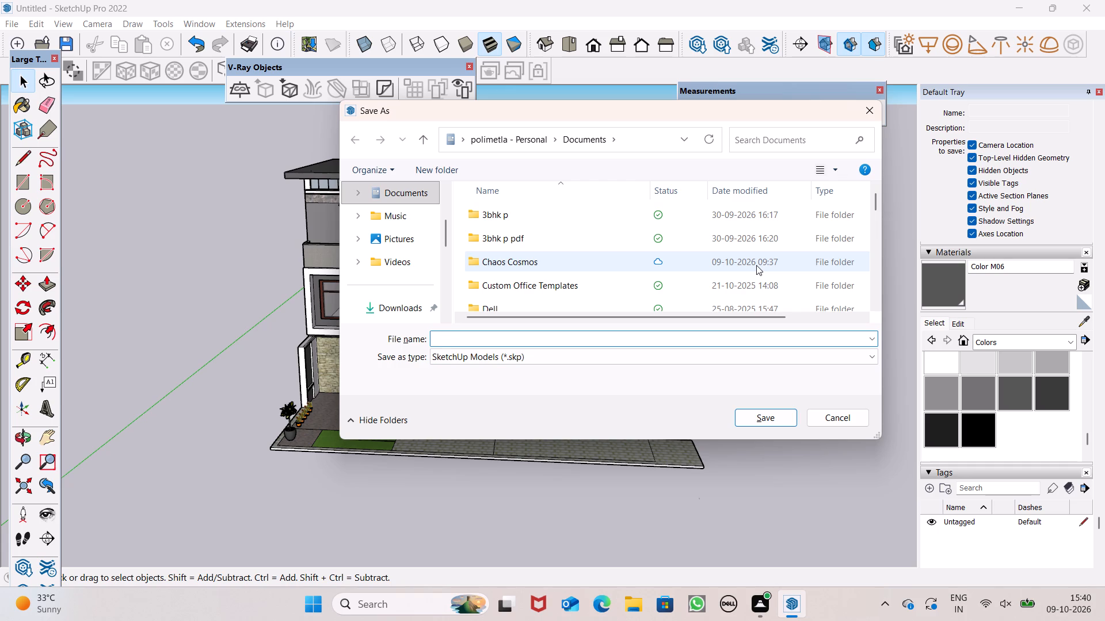
type("MODERN VIK")
key("BackSpace")
type("LLA")
key("Return")
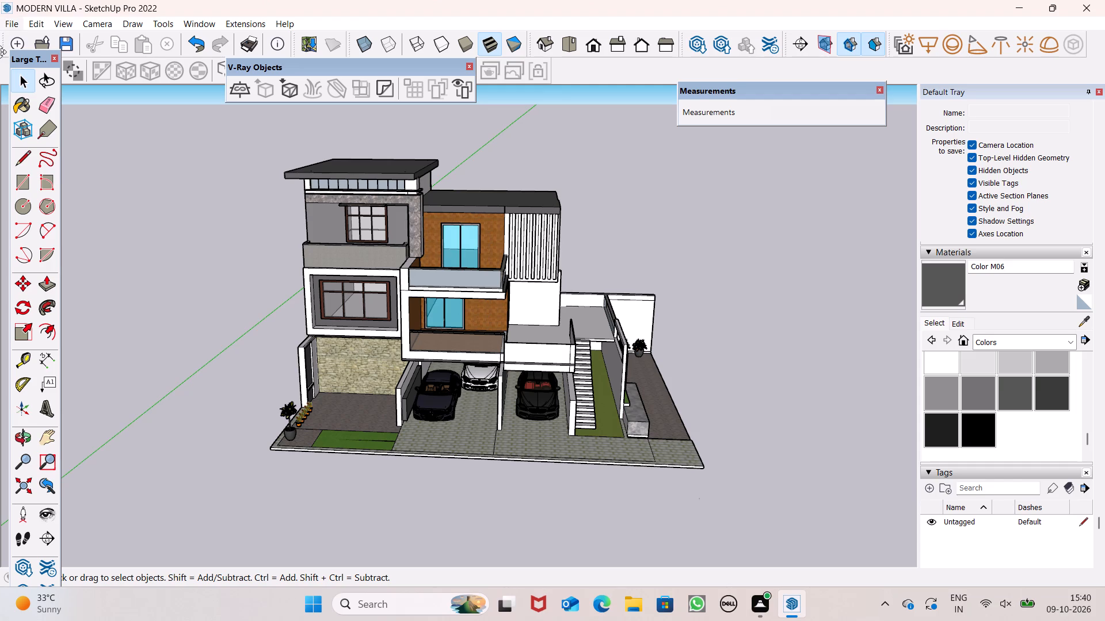
Export the current front view as a JPEG 2D graphic named MODERN VILLA in the Documents folder.
left_click(16, 25)
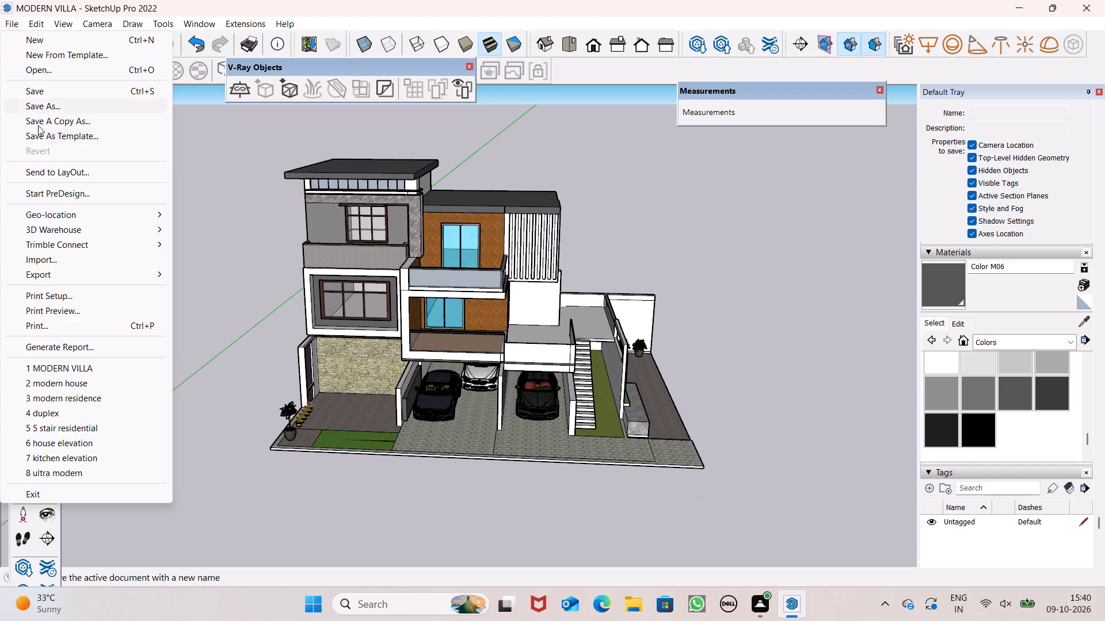
left_click(63, 278)
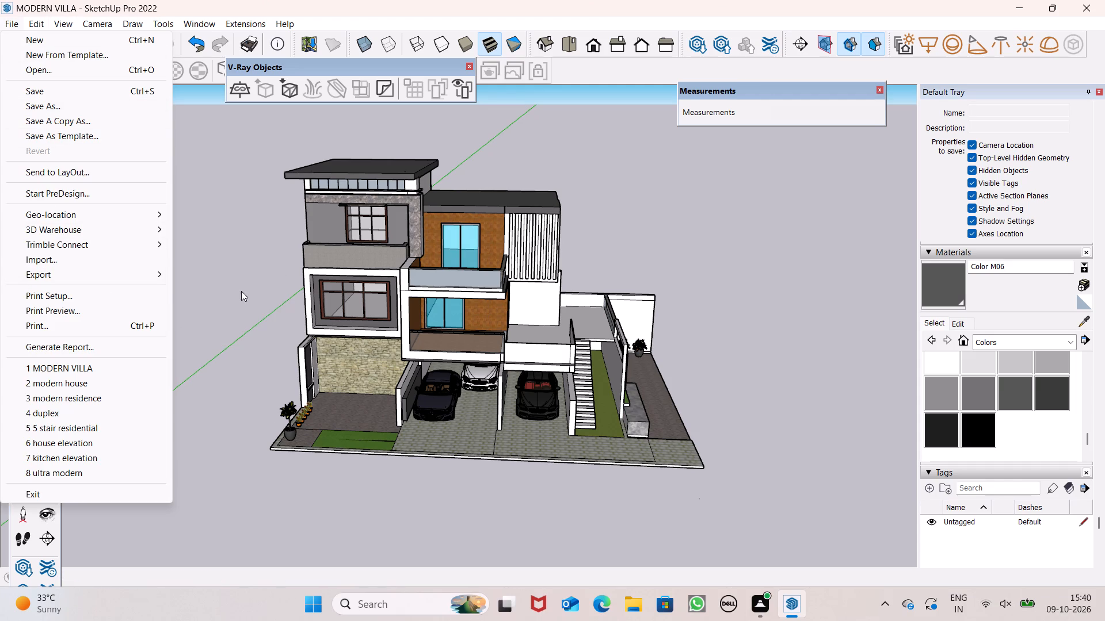
left_click(73, 273)
left_click(211, 286)
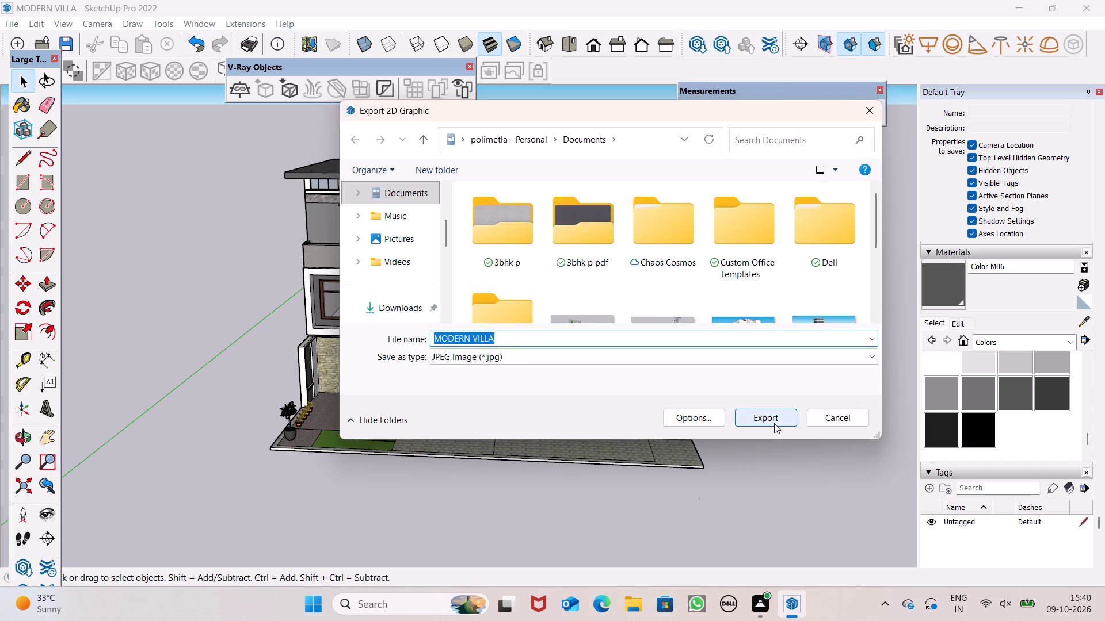
left_click(774, 423)
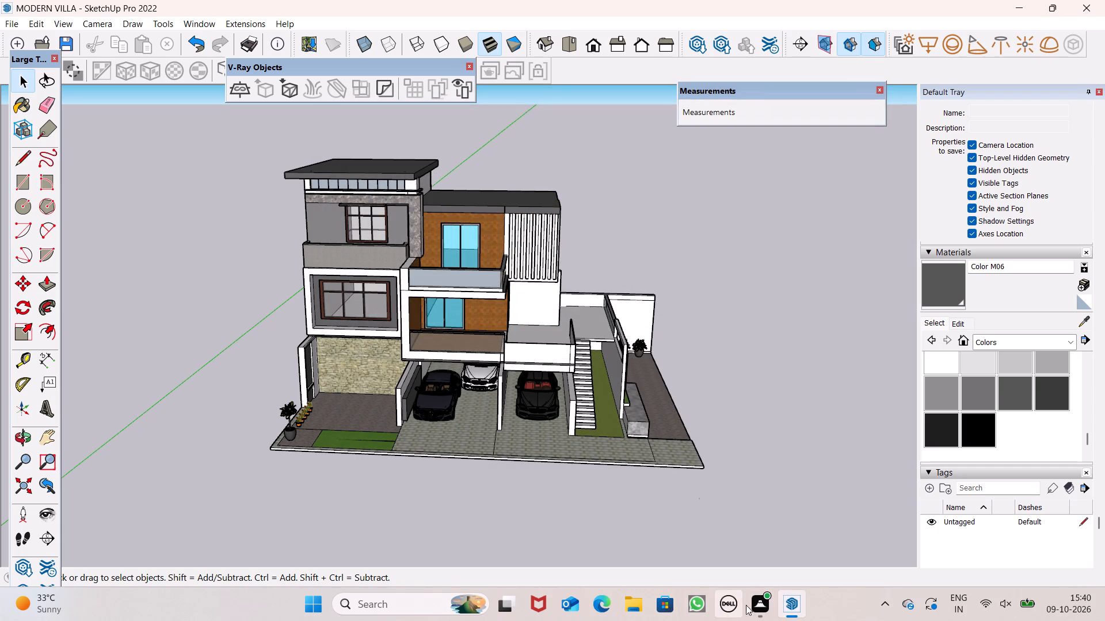